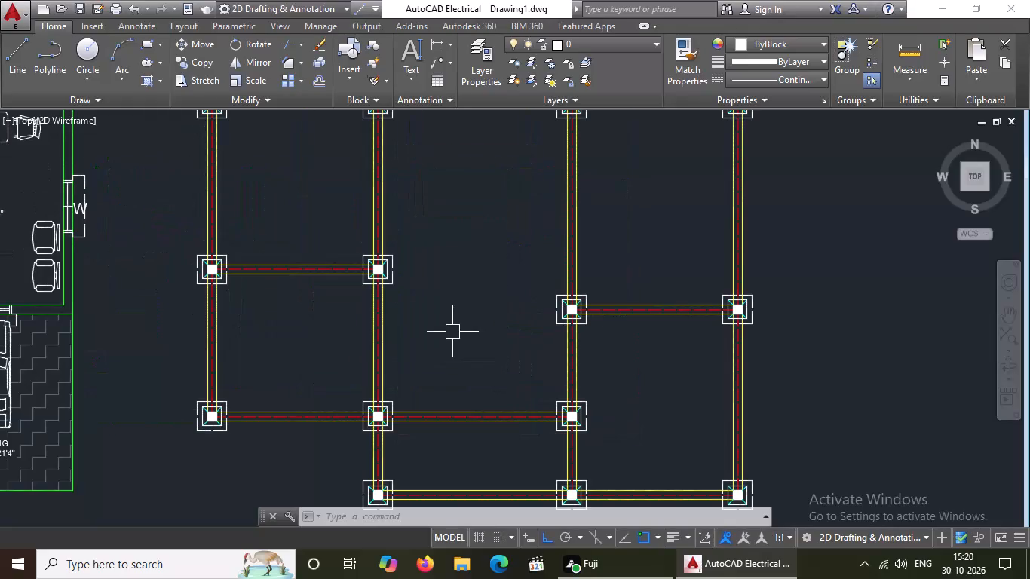
Change the colour of the inner square's lower line to Green at the leftmost footing of the three-footing bottom row.
scroll(440, 320, down, 2)
scroll(406, 403, up, 5)
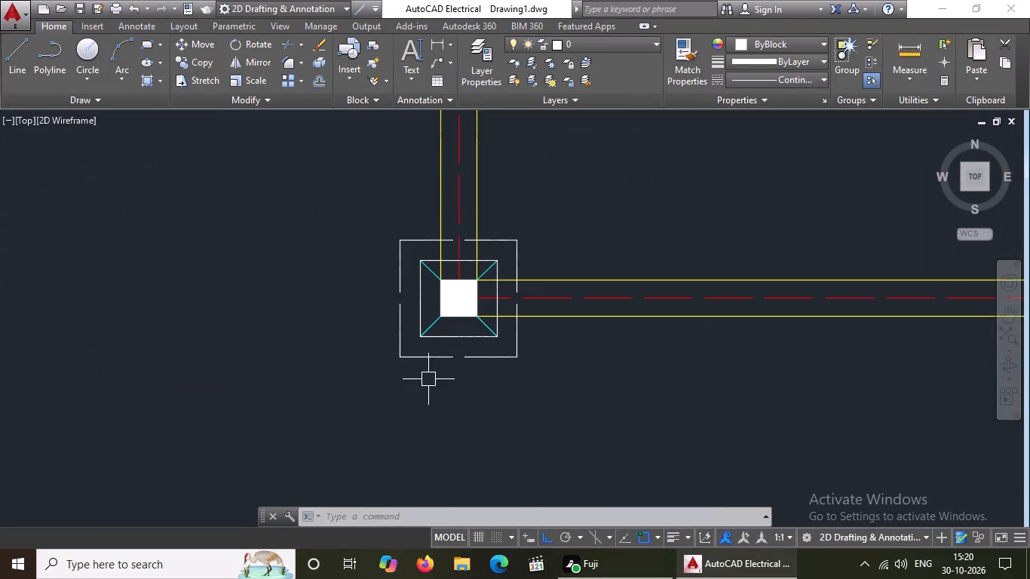
click(445, 339)
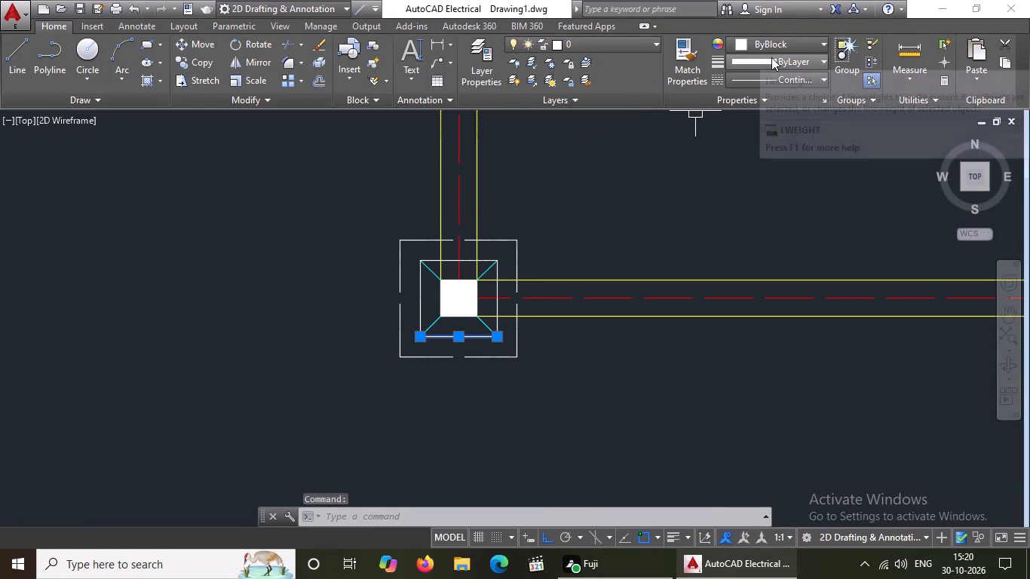
click(794, 35)
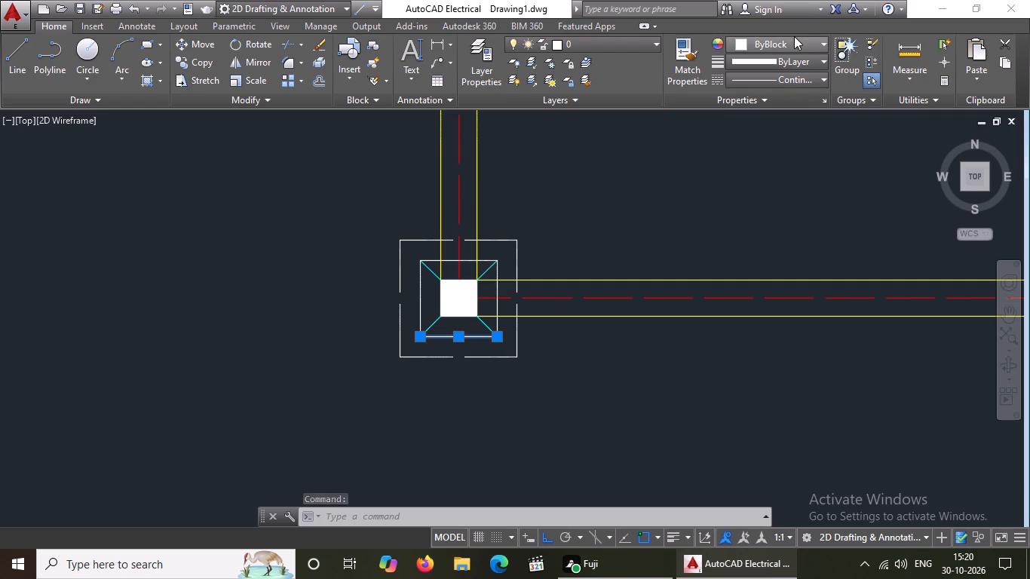
click(787, 47)
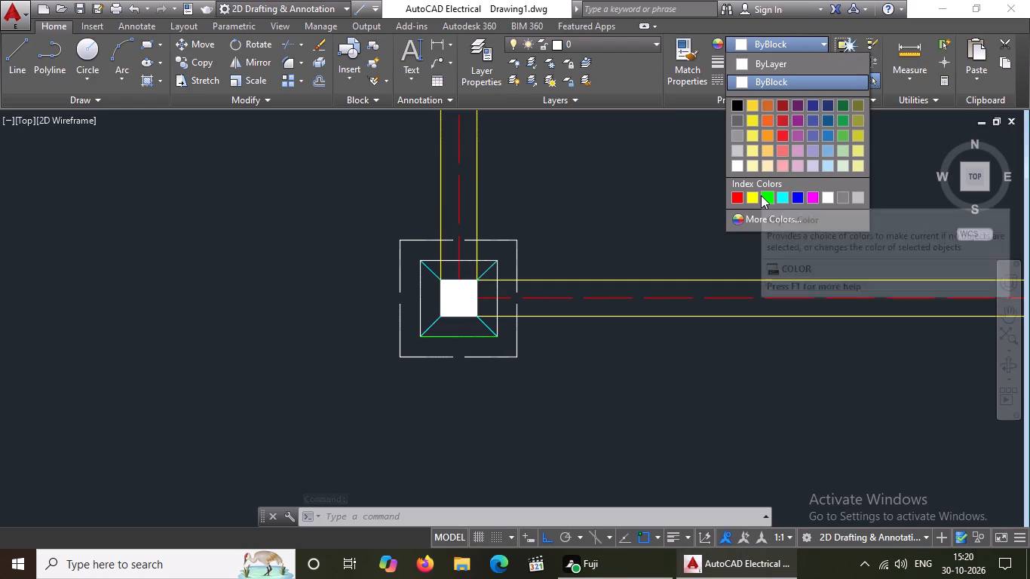
click(763, 195)
key(Escape)
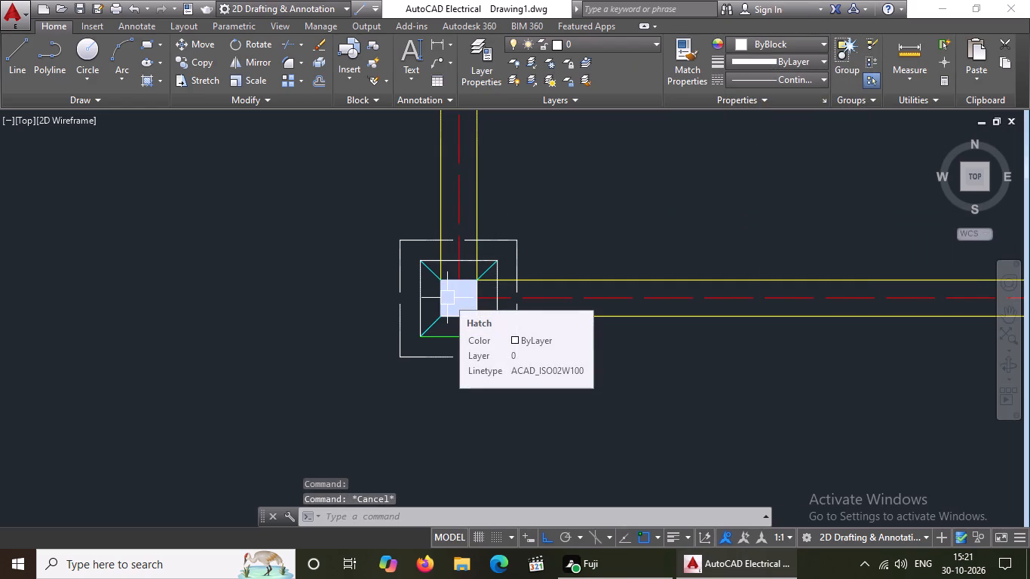
Change the inner square's upper and right lines to Green at the top-left corner footing of the foundation plan.
scroll(541, 294, down, 3)
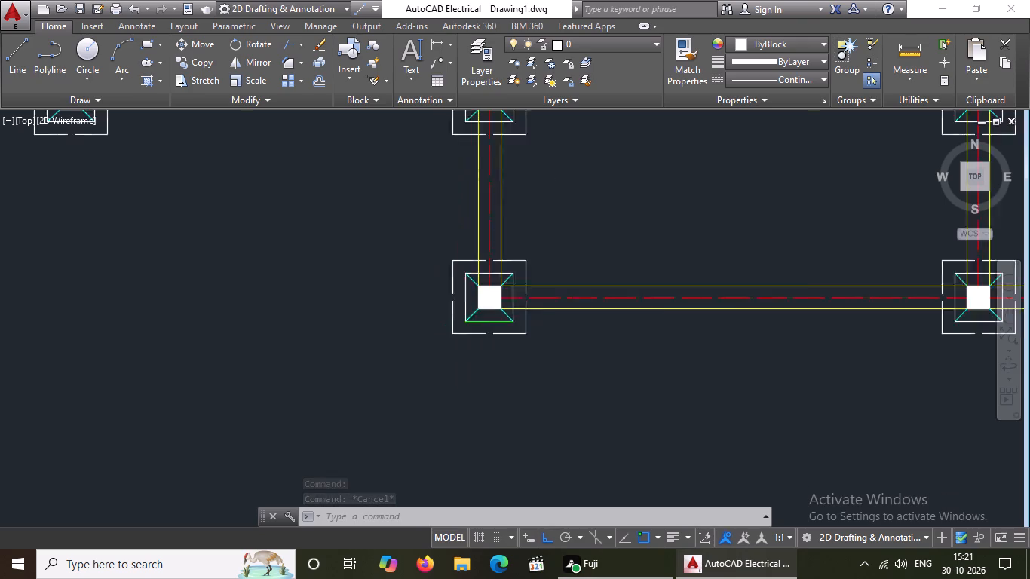
scroll(541, 294, down, 1)
scroll(499, 339, down, 3)
scroll(453, 240, up, 6)
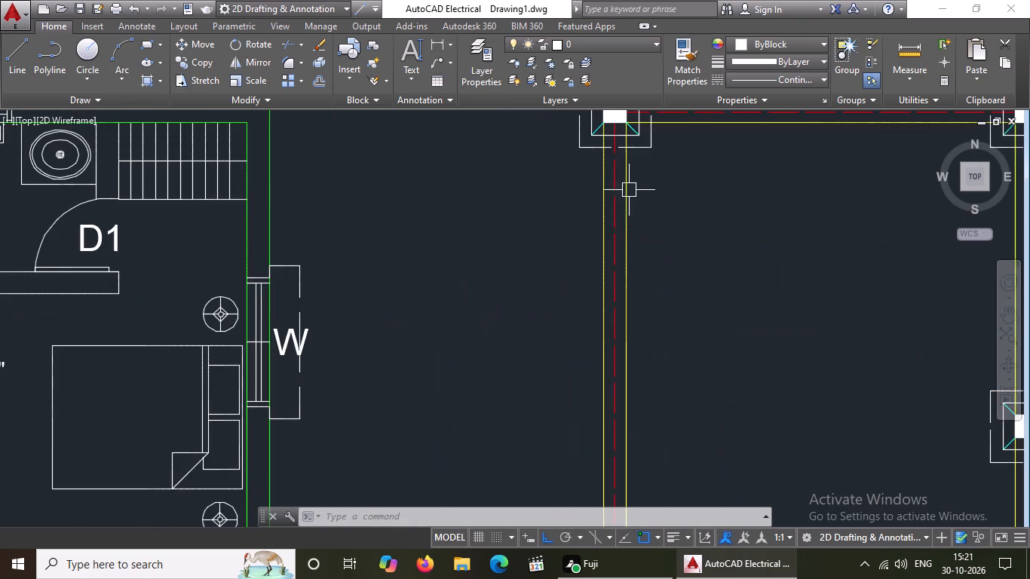
scroll(620, 210, down, 1)
scroll(645, 119, up, 3)
click(554, 167)
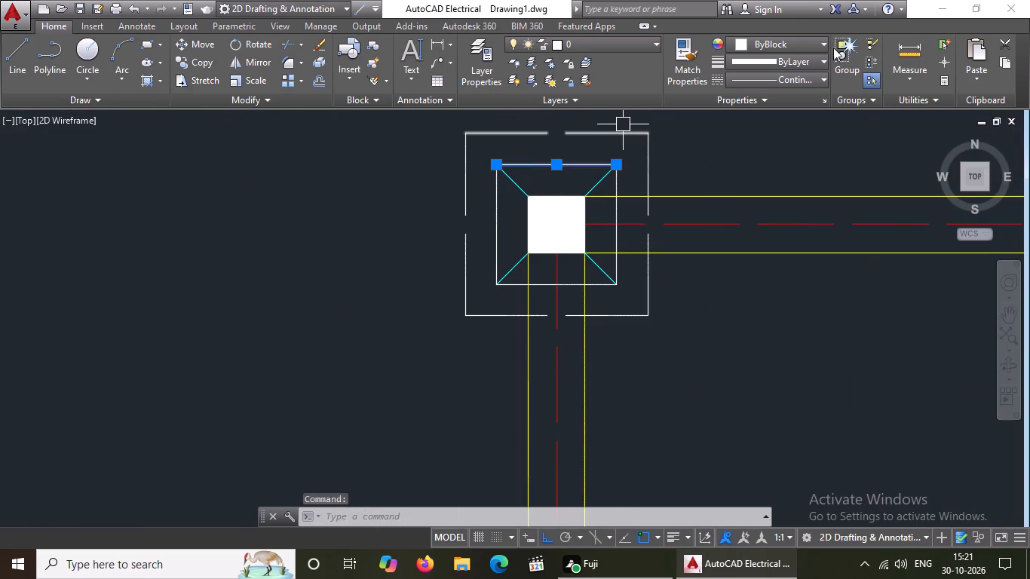
click(781, 39)
click(767, 197)
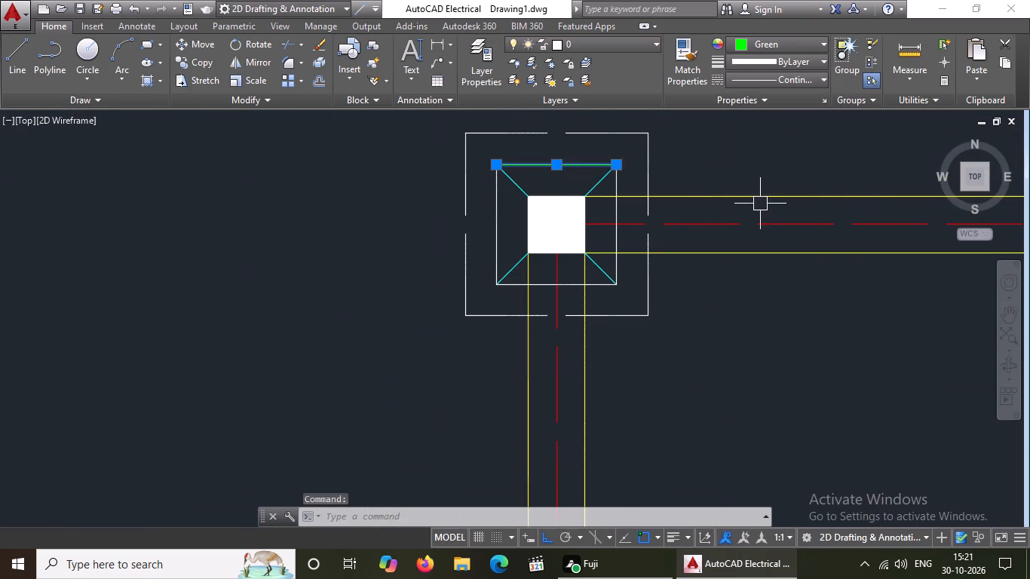
key(Escape)
key(grave)
click(615, 213)
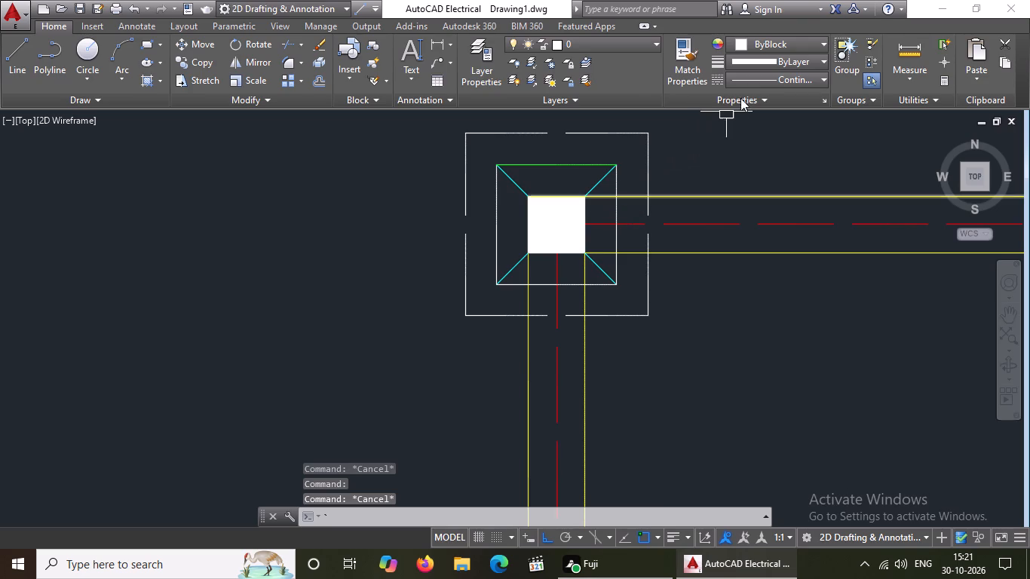
click(612, 209)
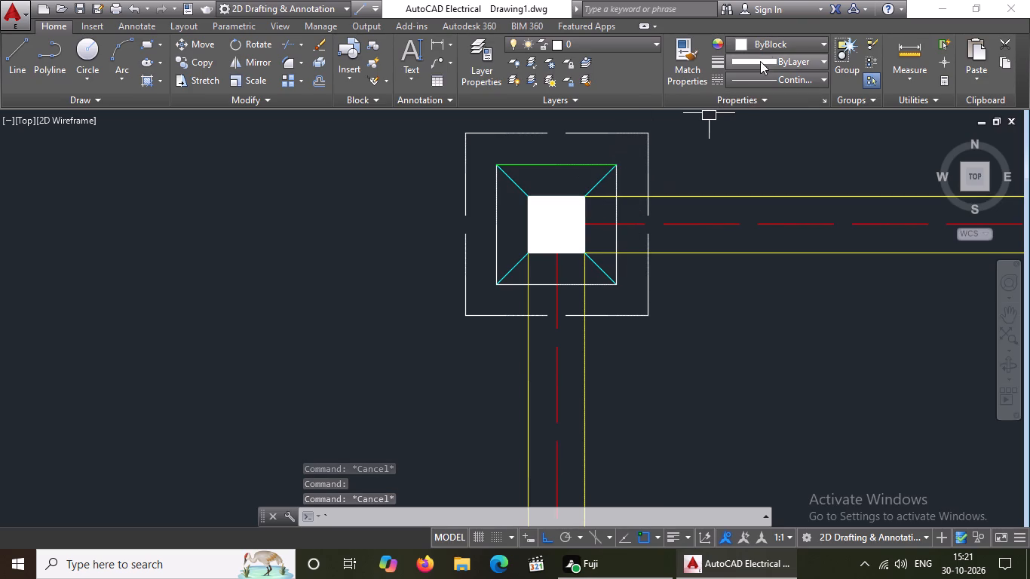
key(Escape)
click(612, 179)
click(760, 47)
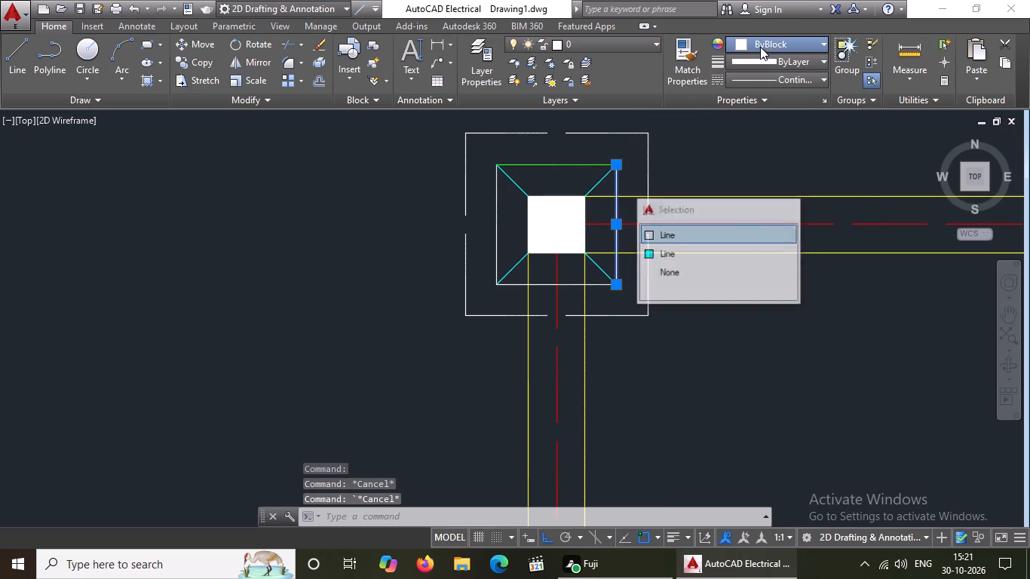
click(770, 197)
key(Escape)
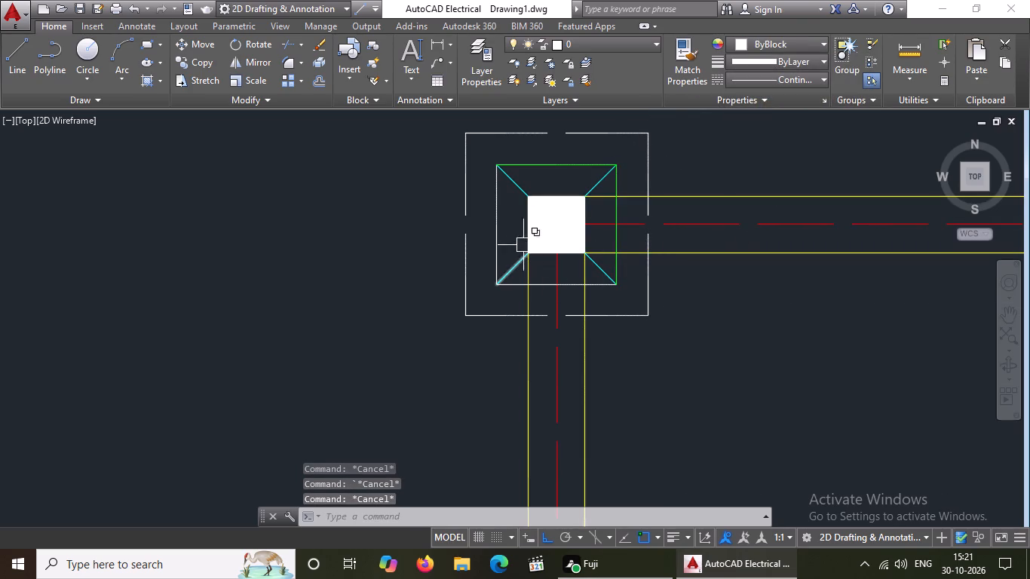
Change the inner square's left and lower lines to Green at the top-left corner footing.
scroll(515, 243, up, 3)
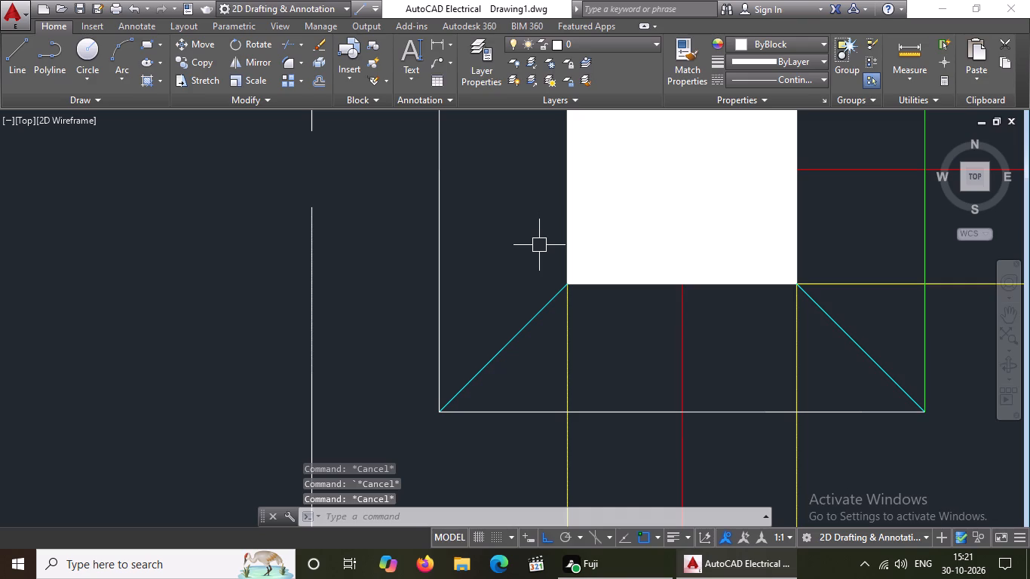
click(437, 250)
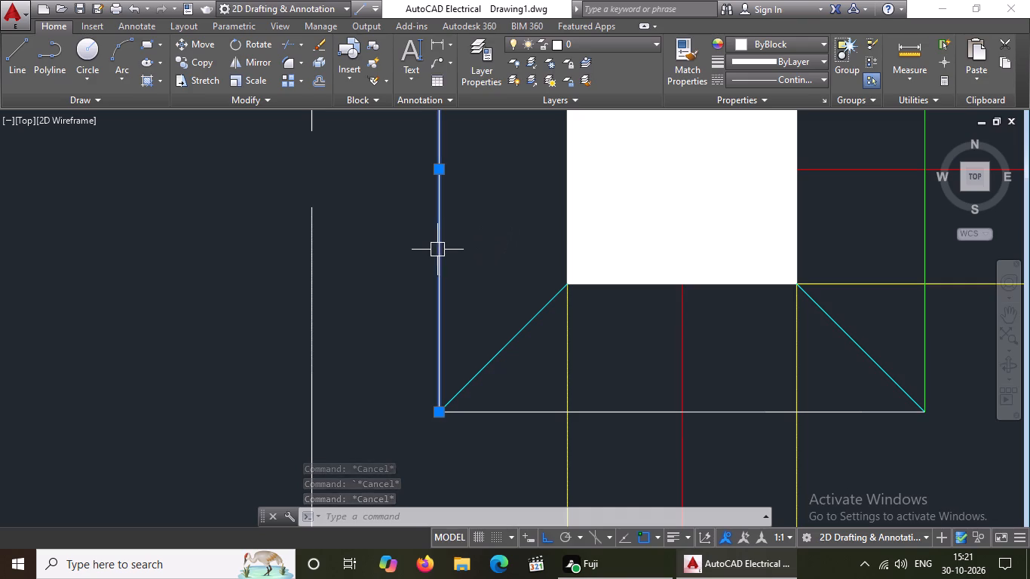
click(753, 41)
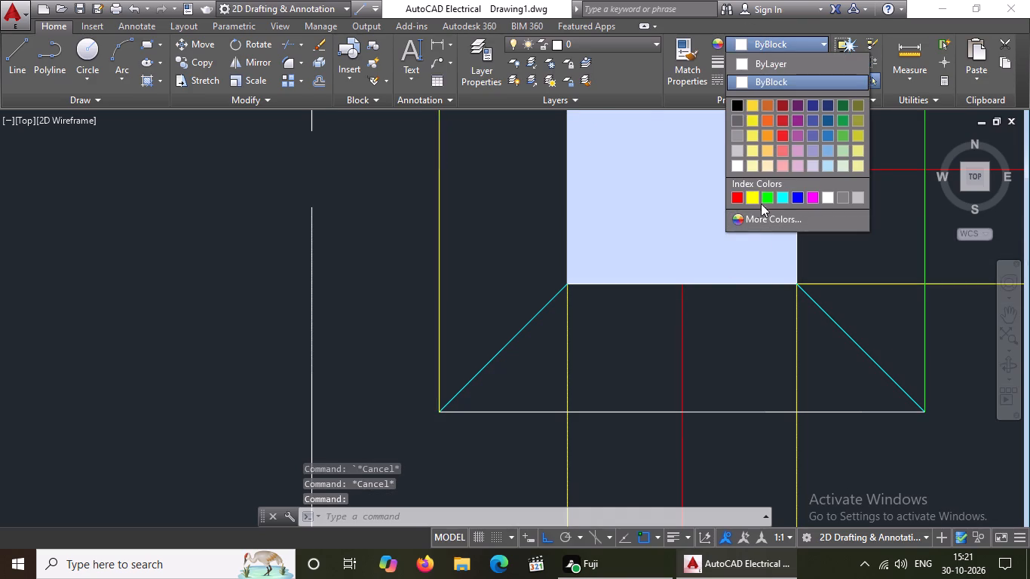
click(770, 198)
key(Escape)
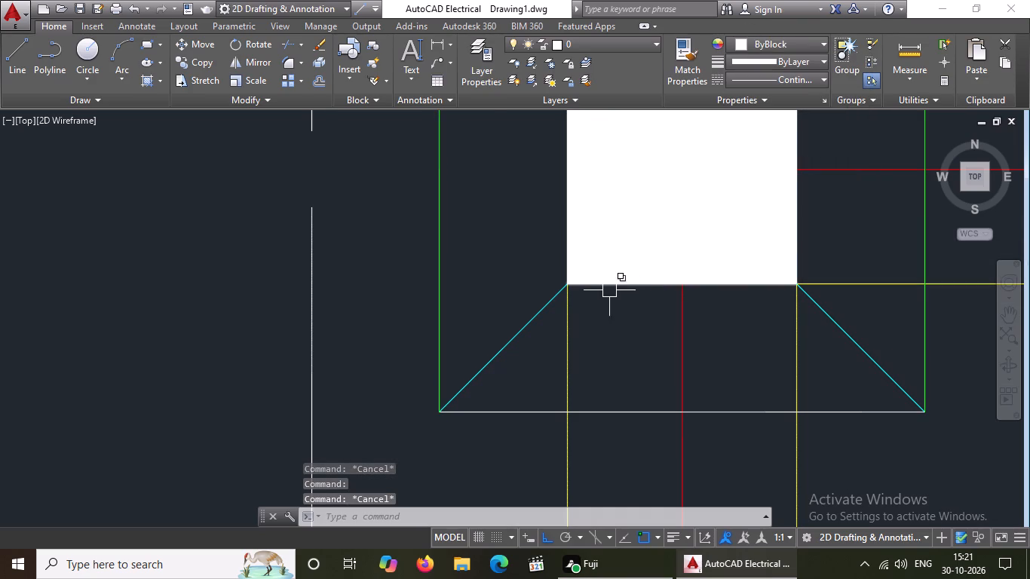
scroll(609, 290, down, 3)
click(616, 323)
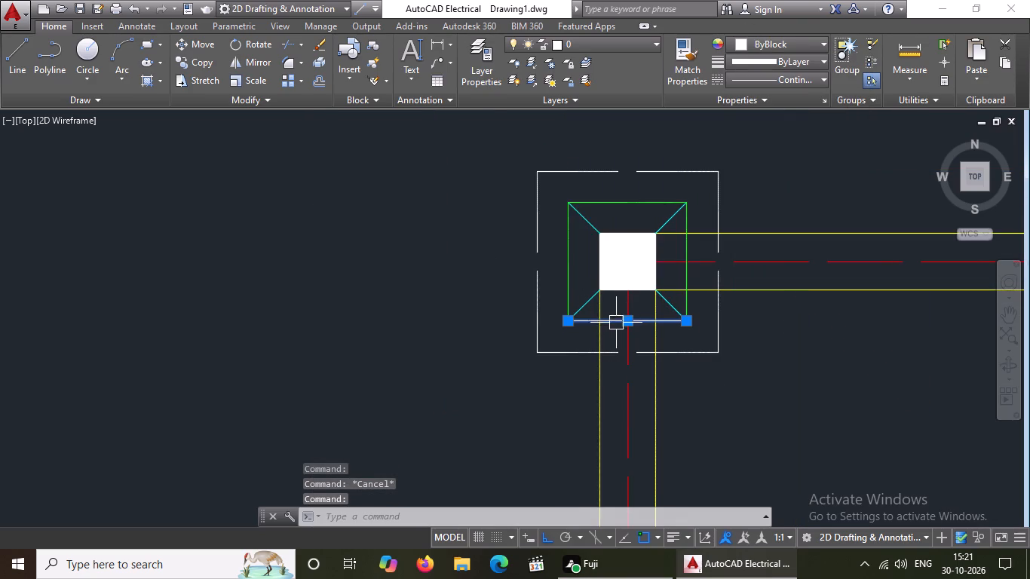
click(772, 41)
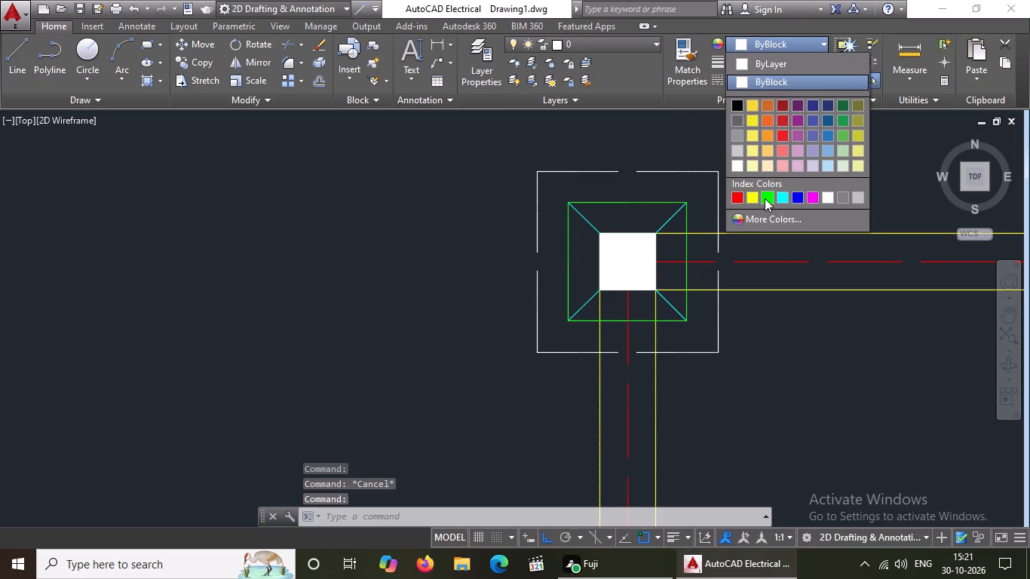
click(765, 197)
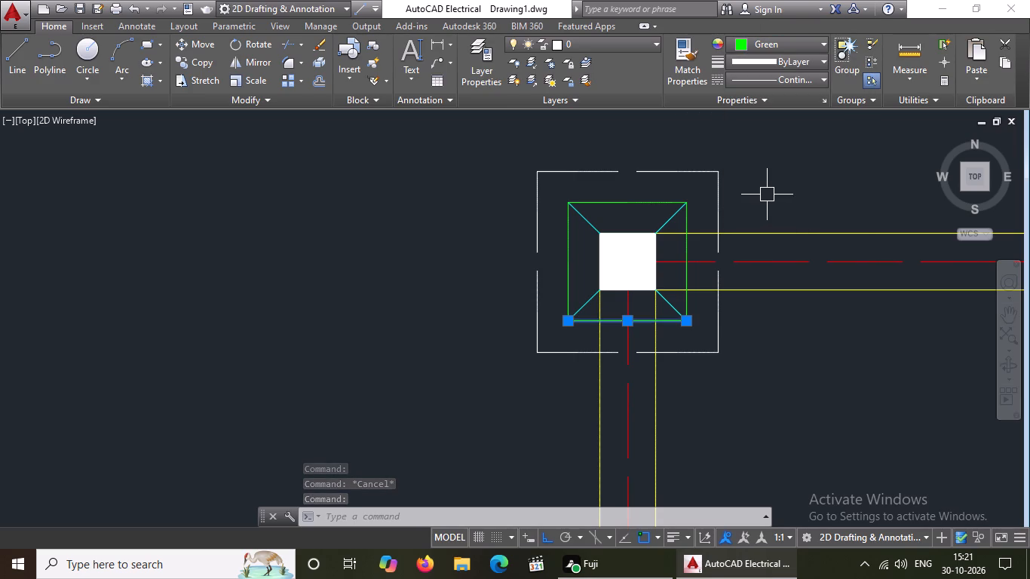
key(Escape)
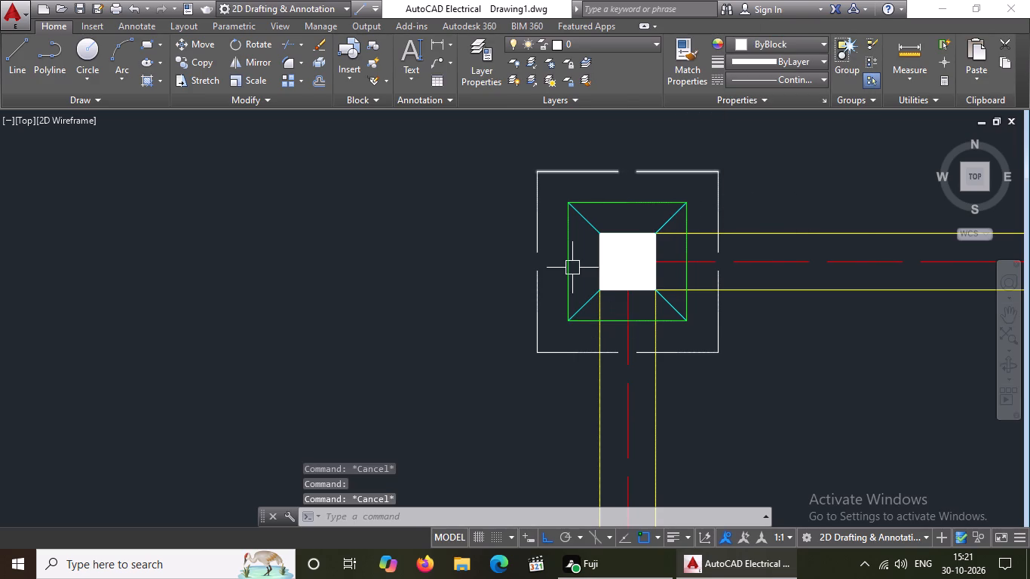
Change the inner square's upper and right lines to Green at the second footing from the left in the top row.
scroll(685, 266, down, 4)
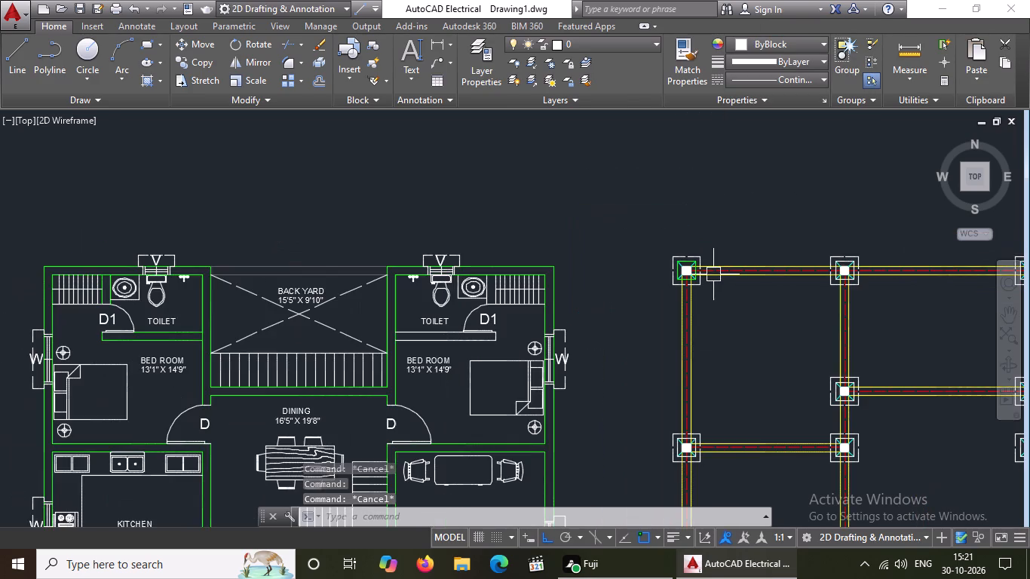
scroll(878, 276, up, 4)
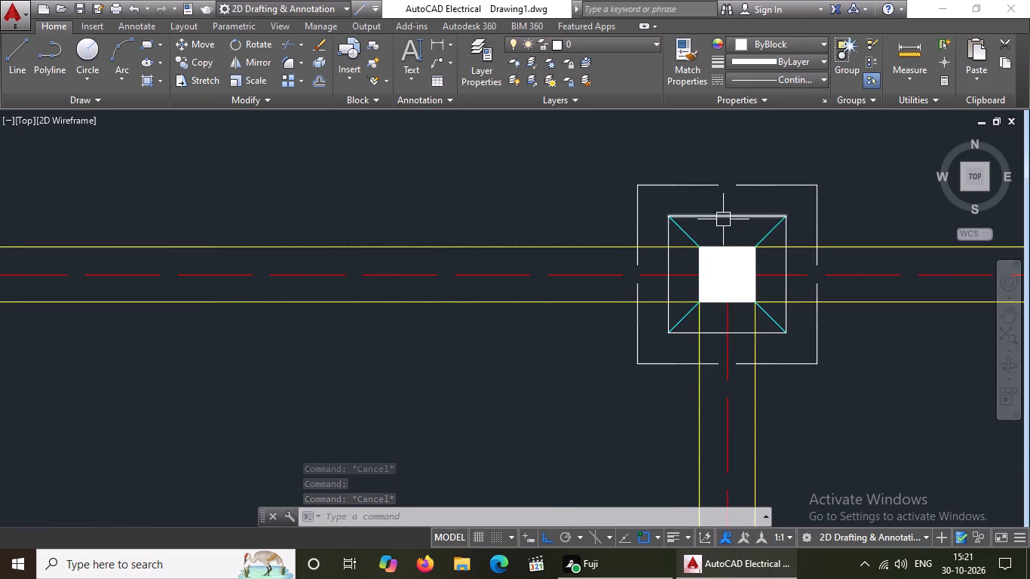
scroll(720, 204, down, 3)
scroll(489, 222, up, 4)
scroll(489, 222, down, 2)
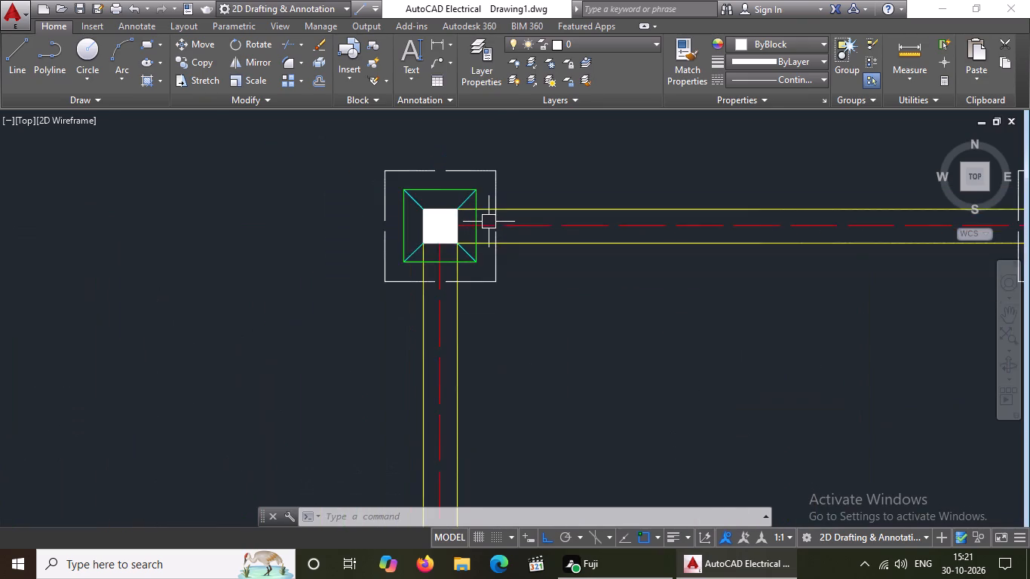
scroll(489, 222, down, 2)
scroll(794, 247, up, 3)
scroll(590, 198, down, 3)
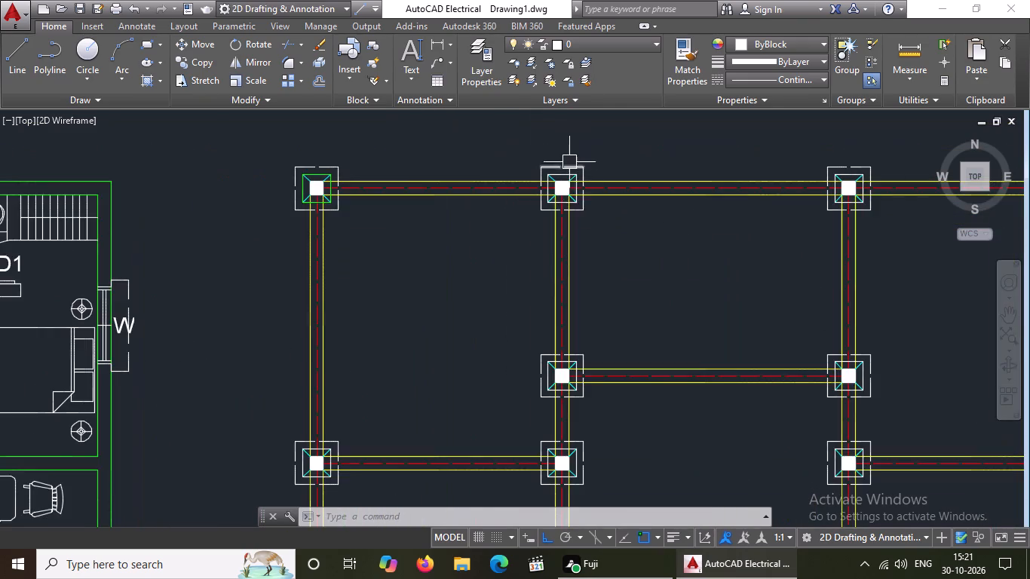
scroll(569, 161, up, 3)
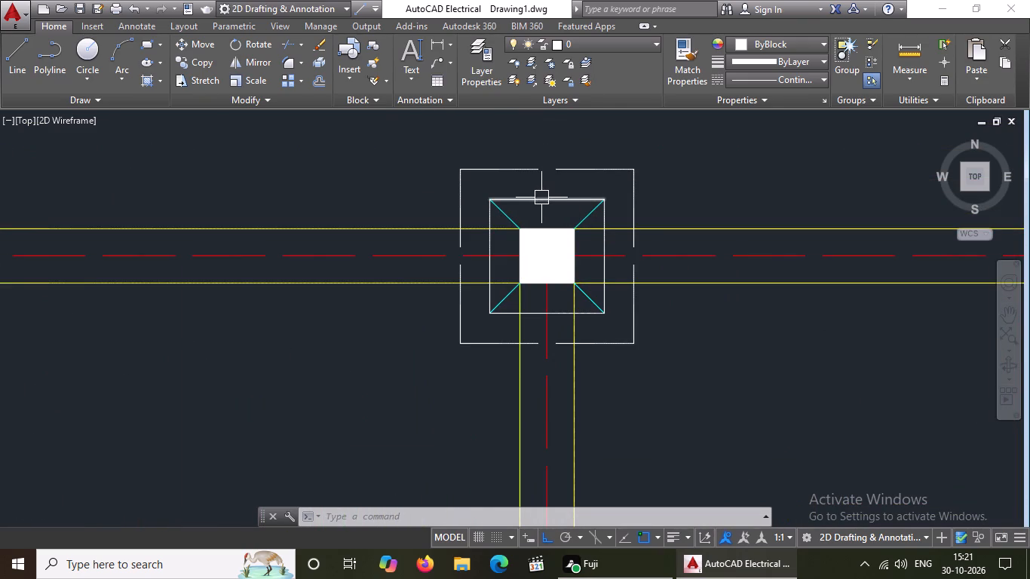
click(541, 198)
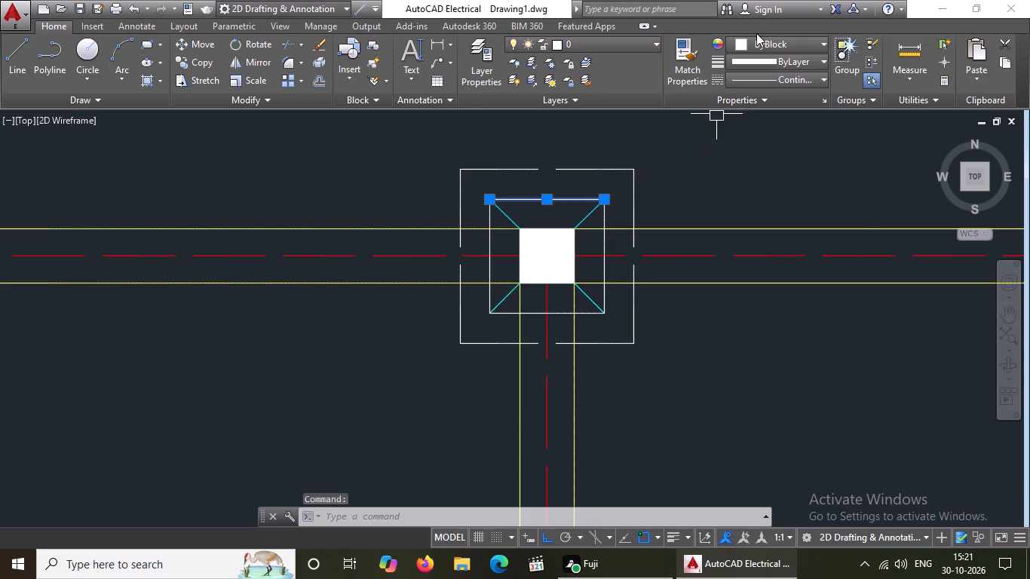
click(758, 38)
click(765, 195)
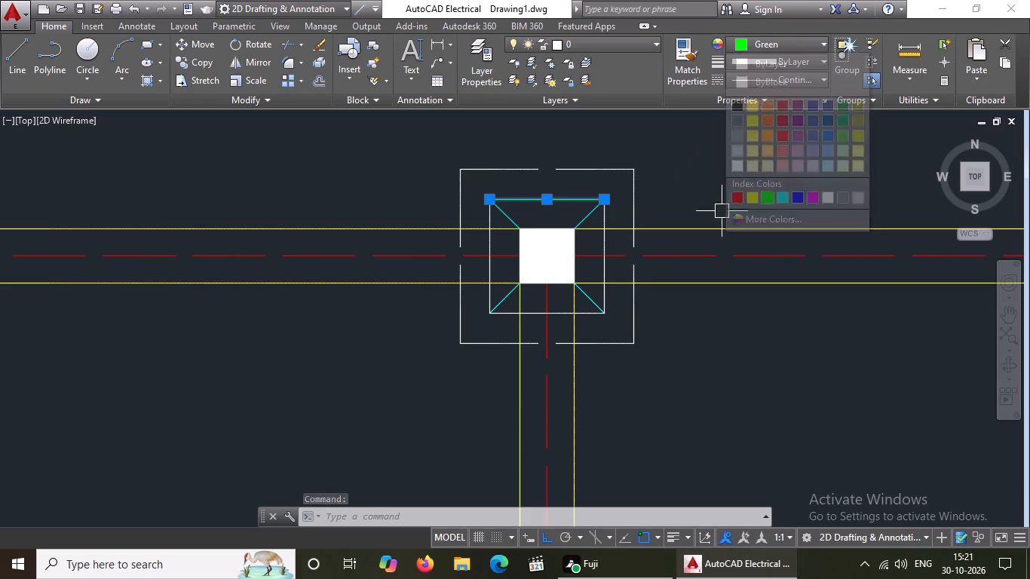
key(Escape)
click(602, 244)
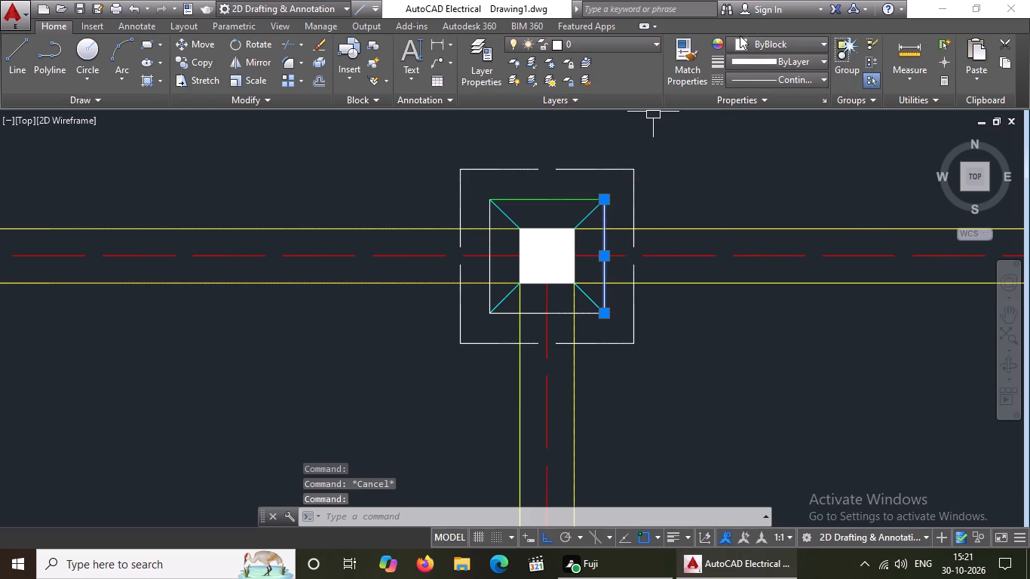
click(740, 35)
drag(797, 41, 797, 60)
click(818, 47)
click(765, 195)
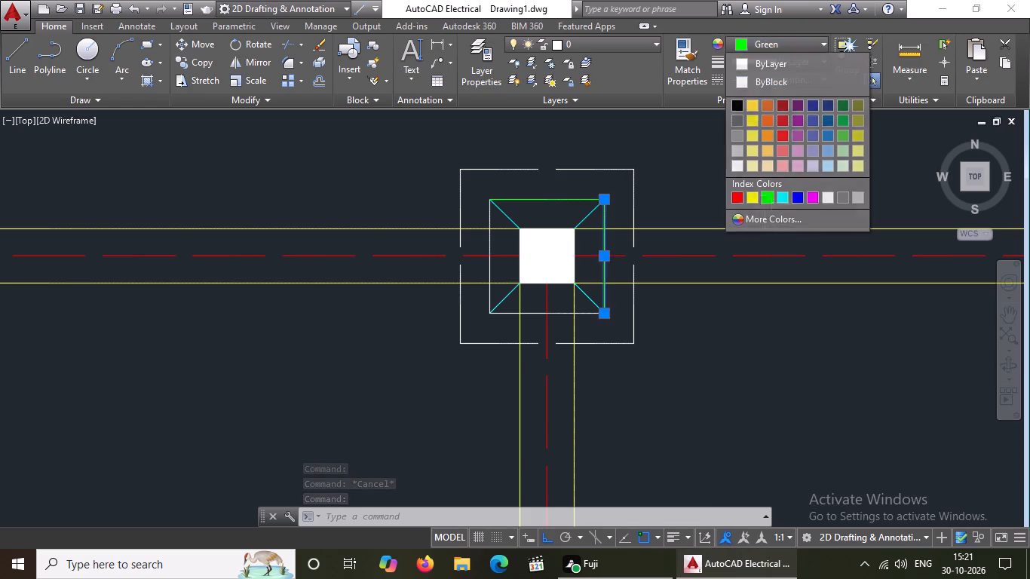
key(Escape)
Change the inner square's left and lower lines to Green at the second footing from the left in the top row.
click(489, 243)
click(753, 47)
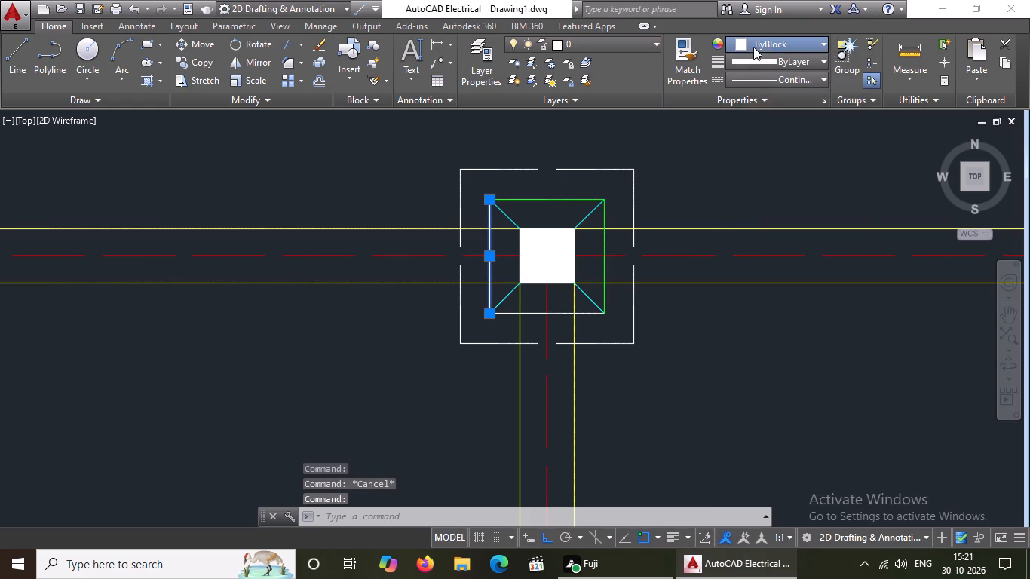
click(768, 195)
key(Escape)
scroll(574, 319, up, 2)
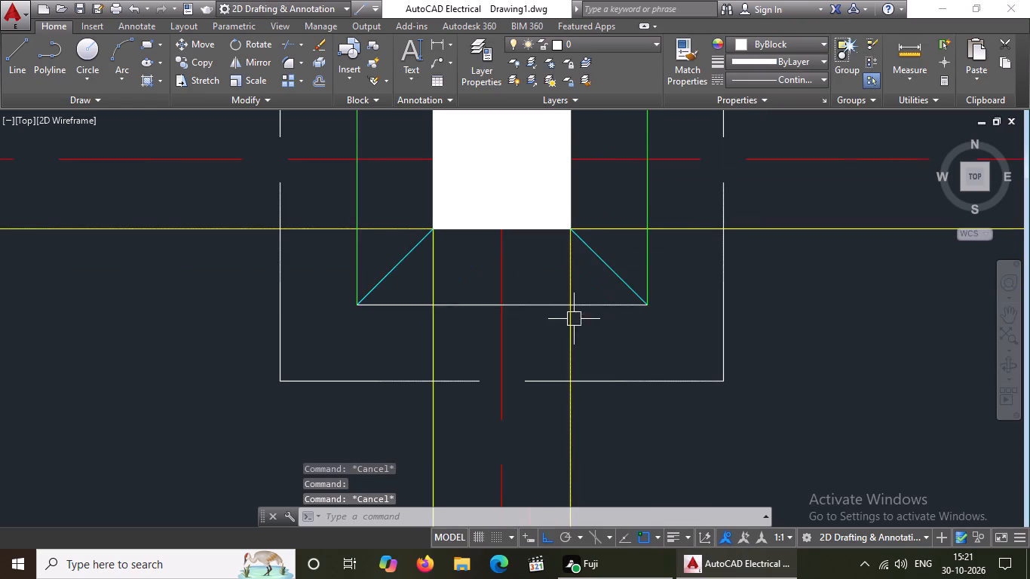
click(535, 303)
click(775, 44)
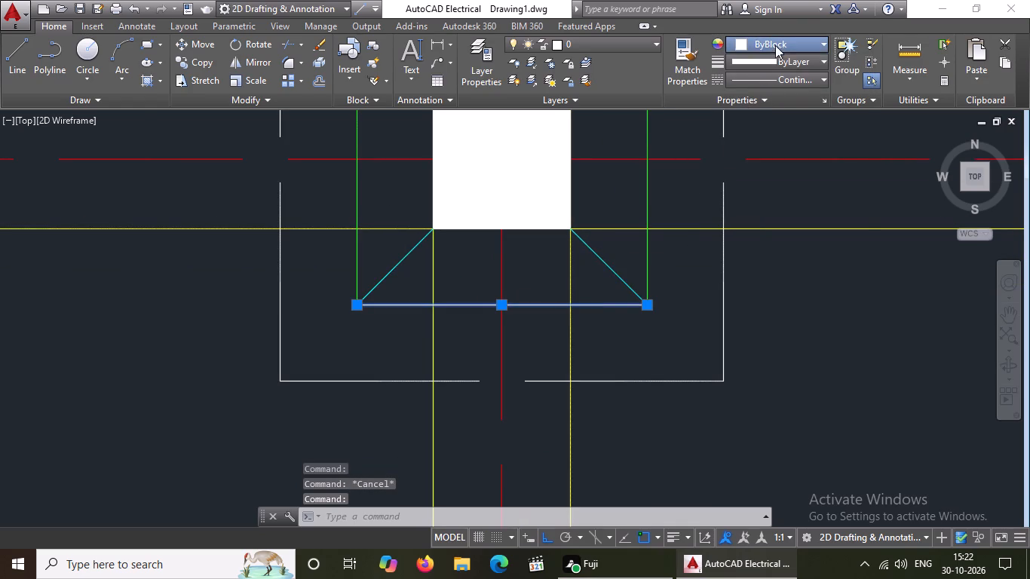
click(764, 198)
key(Escape)
scroll(486, 330, down, 3)
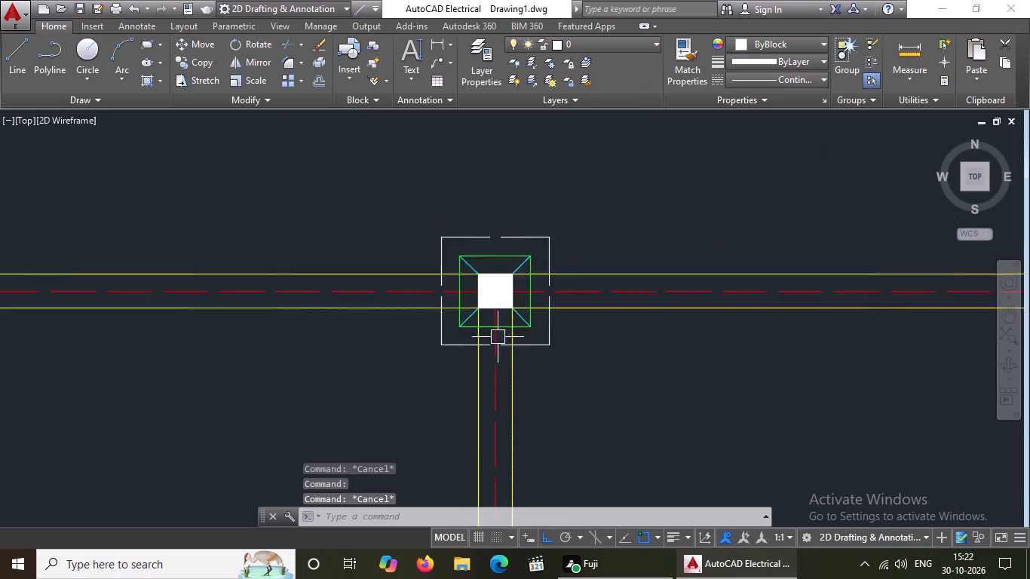
Change the inner square's upper and right lines to Green at the third footing from the left in the top row.
scroll(498, 336, down, 2)
scroll(802, 308, up, 5)
scroll(667, 212, down, 4)
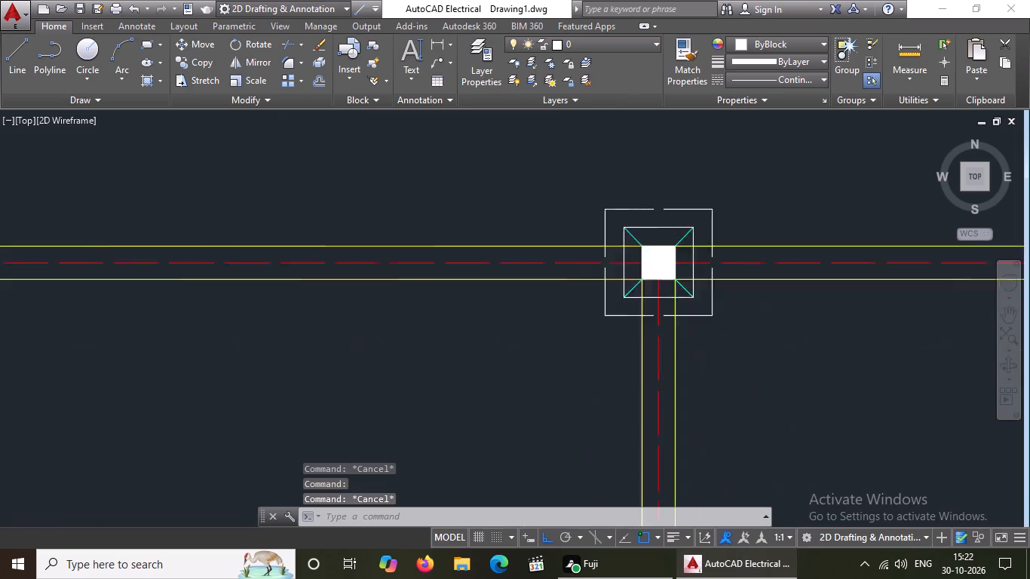
scroll(700, 233, up, 3)
click(526, 183)
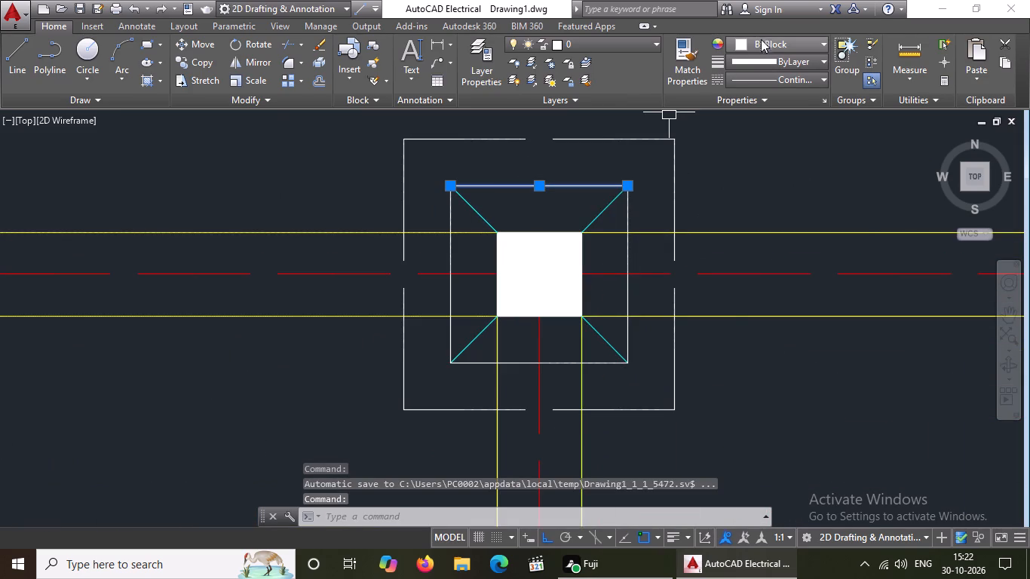
click(763, 43)
click(765, 195)
key(Escape)
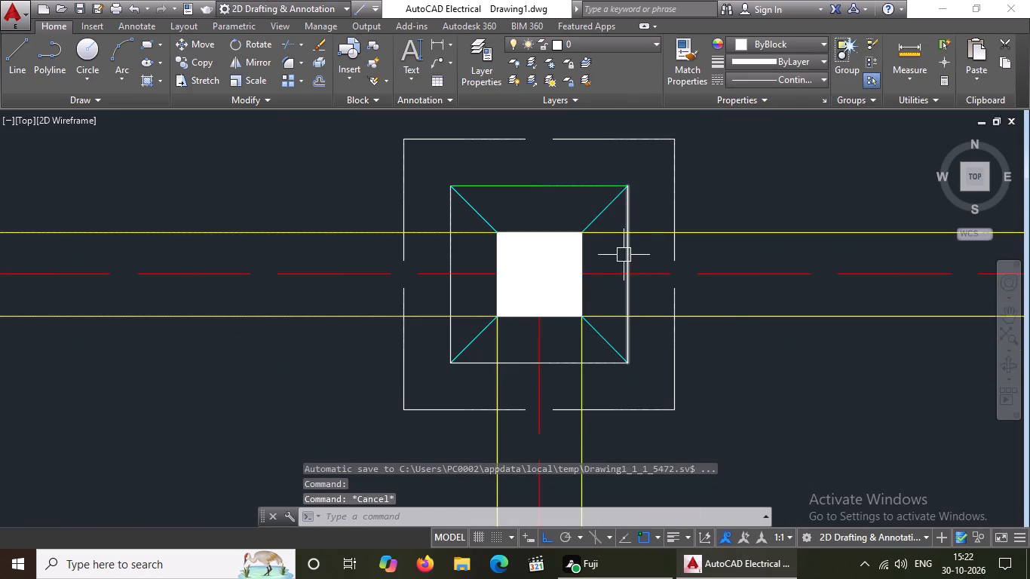
drag(623, 255, 633, 240)
click(792, 46)
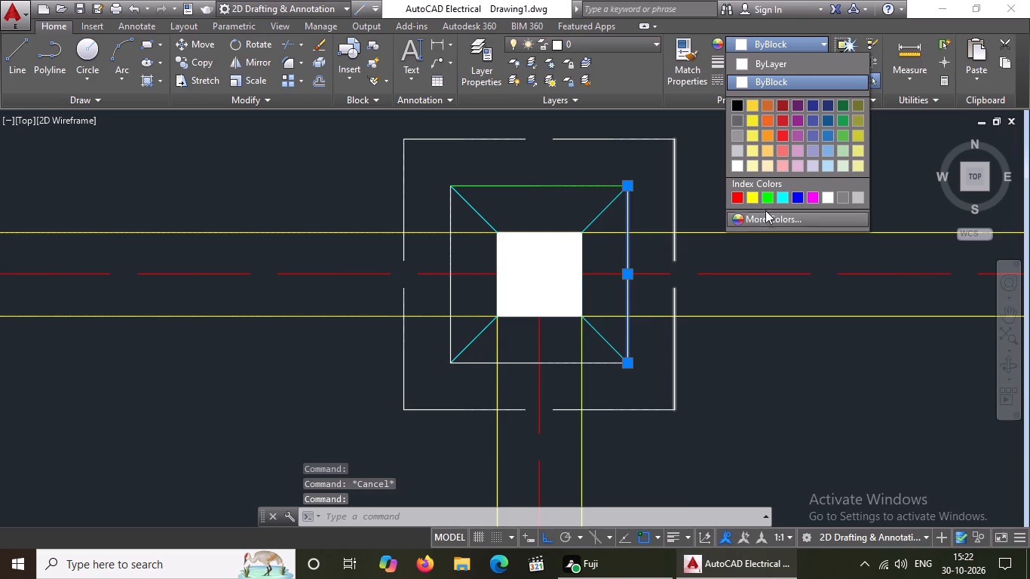
click(762, 197)
key(Escape)
Change the inner square's left and lower lines to Green at the third footing from the left in the top row.
click(451, 289)
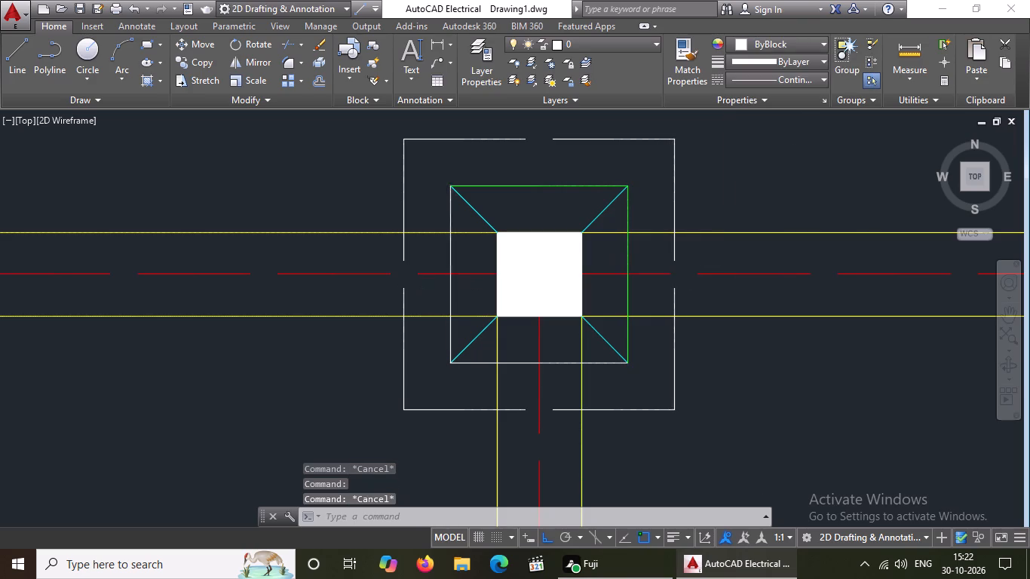
click(750, 41)
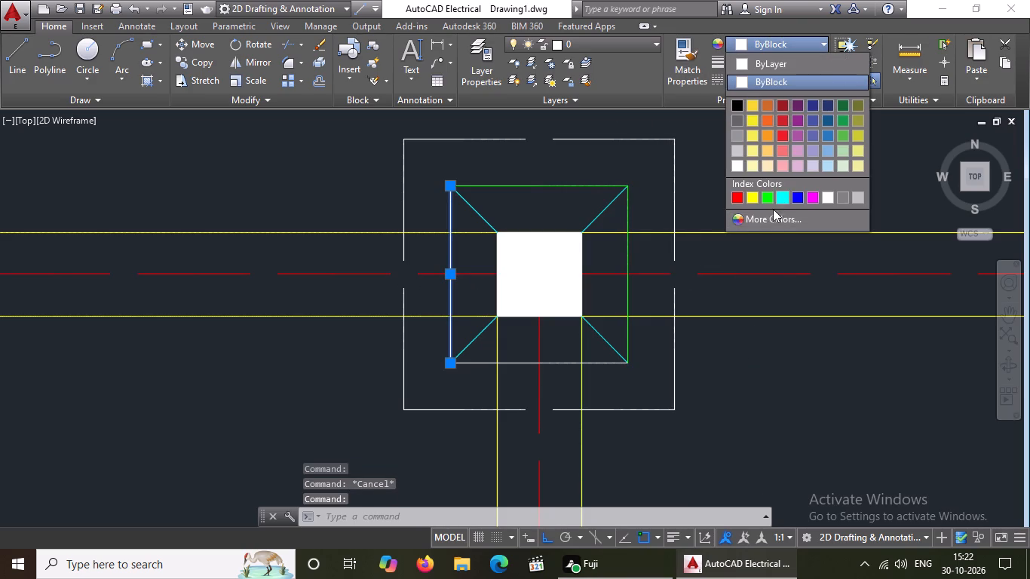
click(764, 197)
key(Escape)
drag(559, 362, 565, 351)
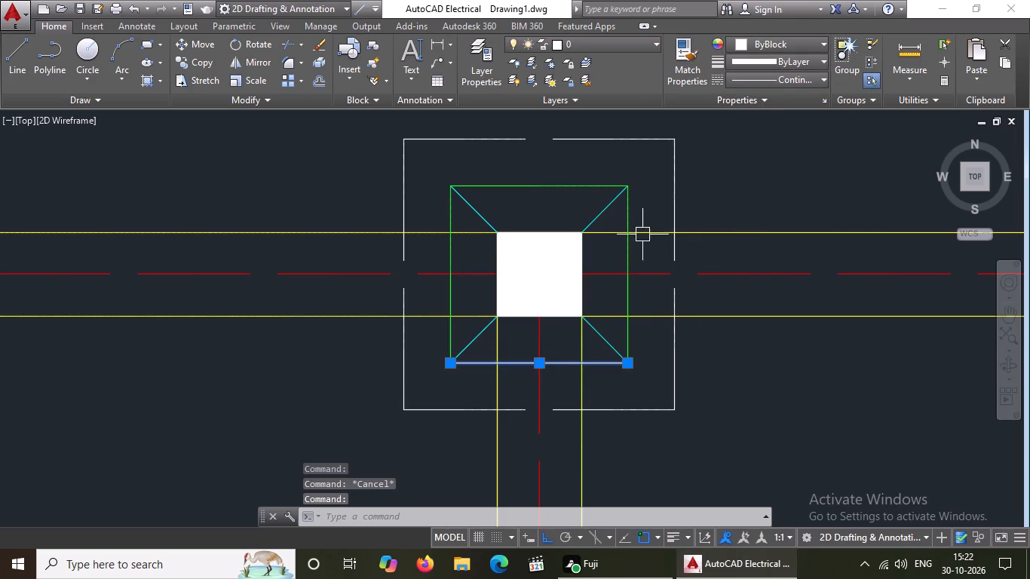
click(781, 42)
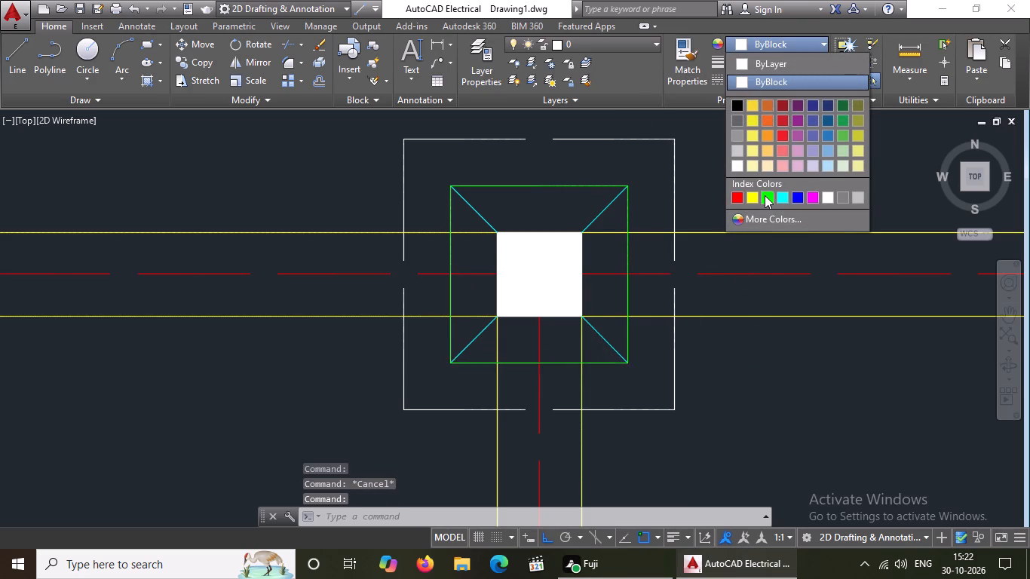
drag(765, 195, 765, 204)
key(Escape)
Change the inner square's upper and left lines to Green at the top-right corner footing of the foundation plan.
scroll(544, 259, down, 4)
scroll(771, 259, up, 2)
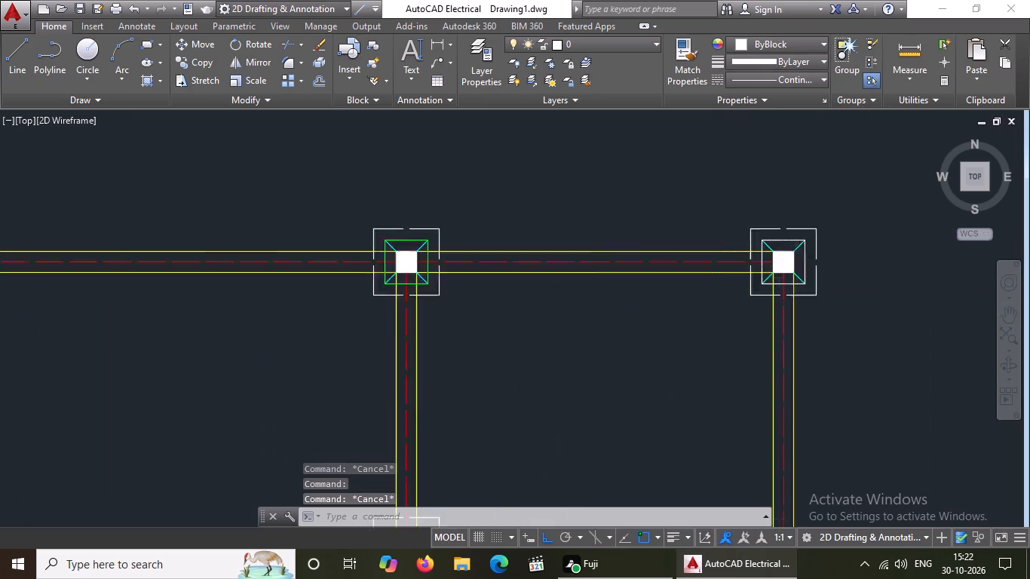
scroll(771, 259, up, 3)
scroll(814, 170, down, 2)
click(824, 153)
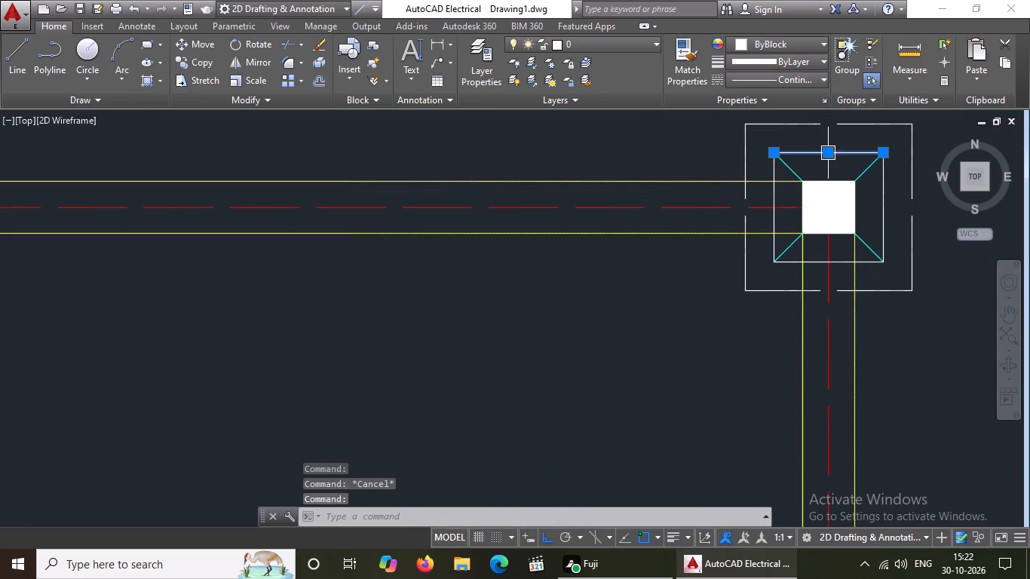
click(780, 48)
click(763, 198)
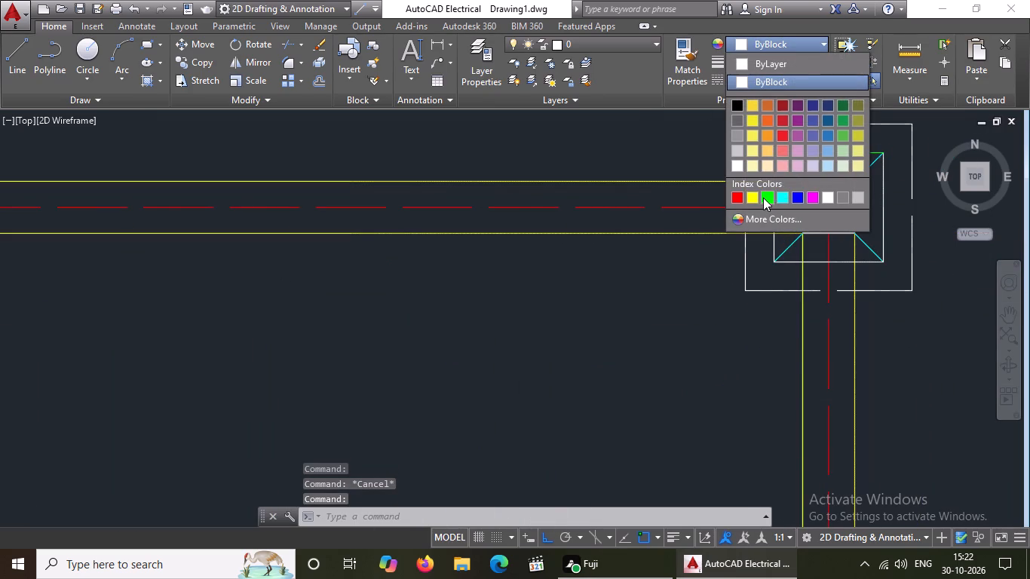
key(Escape)
click(777, 222)
click(774, 44)
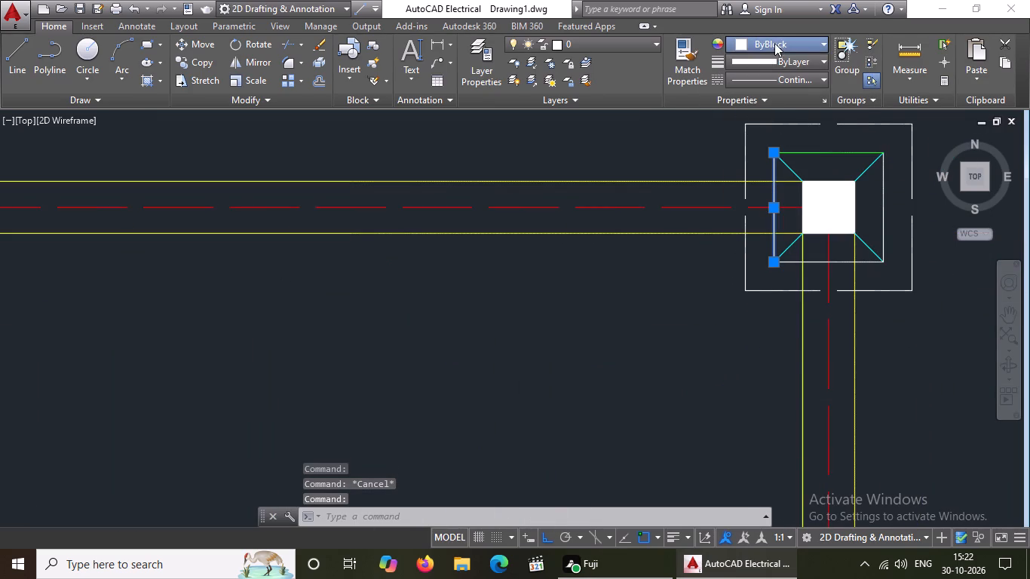
click(762, 197)
key(Escape)
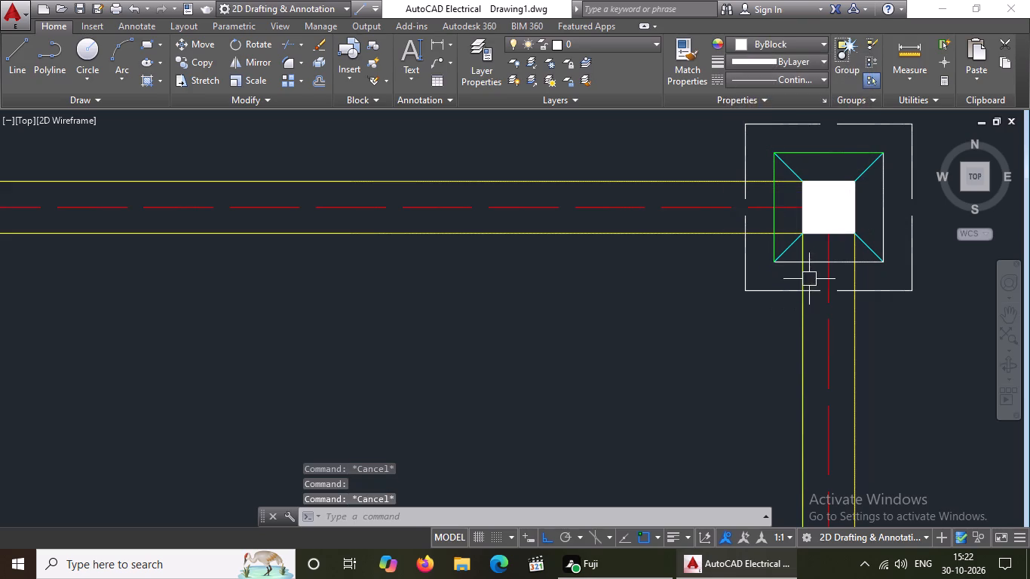
Change the inner square's lower and right lines to Green at the top-right corner footing.
scroll(815, 262, up, 1)
click(817, 262)
drag(811, 40, 811, 50)
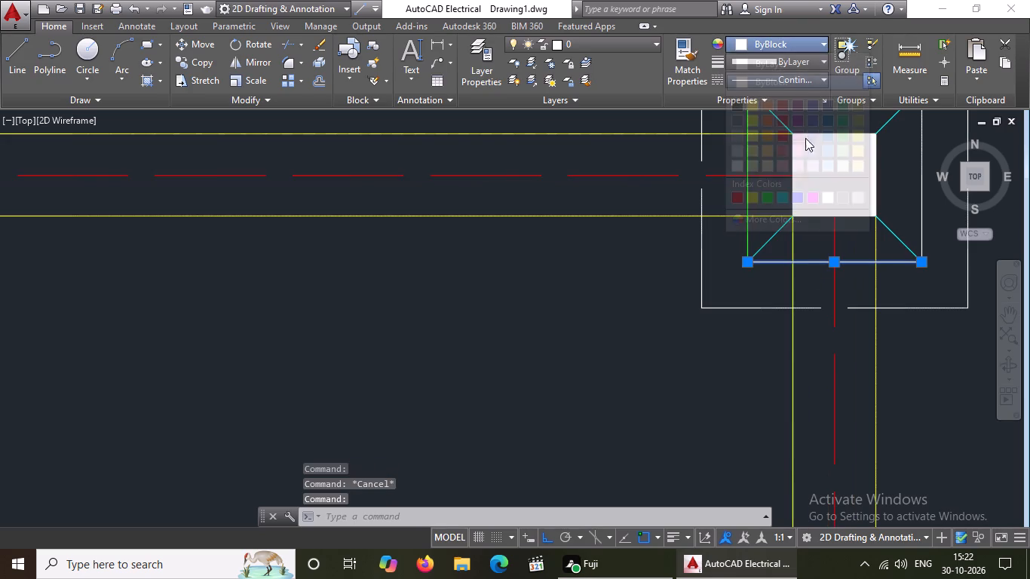
click(765, 198)
scroll(685, 250, down, 4)
key(Escape)
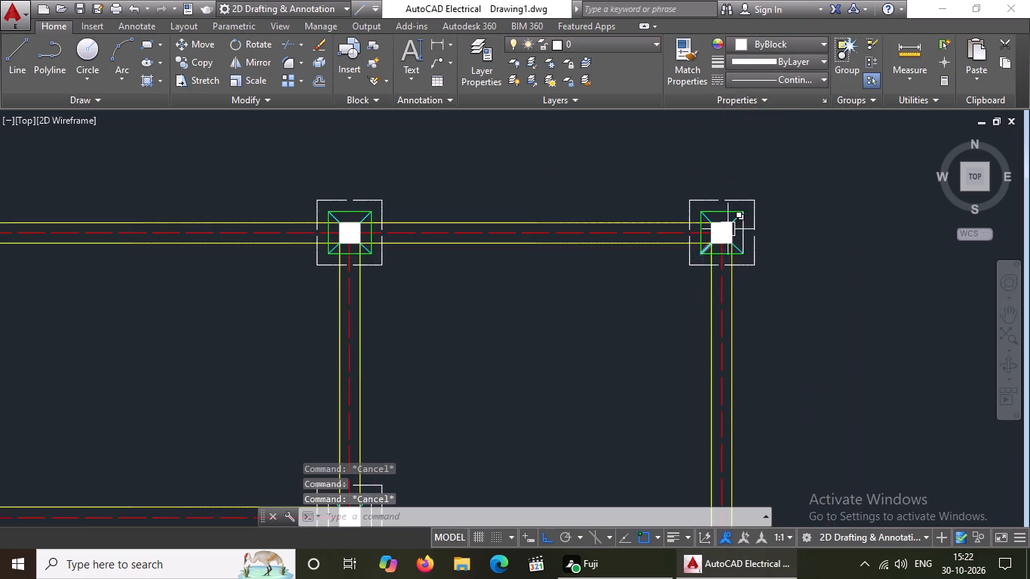
scroll(740, 223, up, 3)
click(761, 231)
click(727, 243)
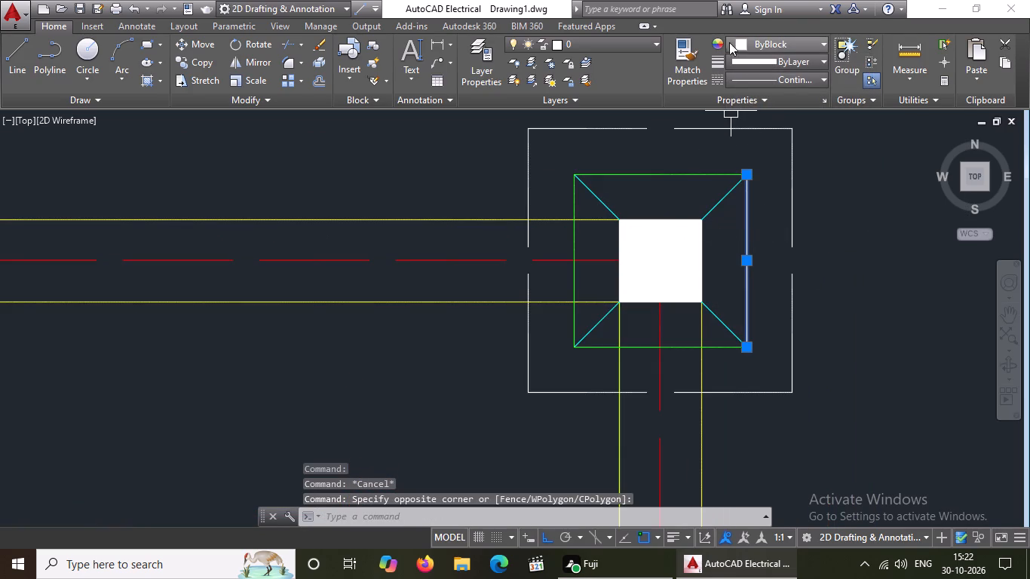
click(745, 44)
click(767, 196)
key(Escape)
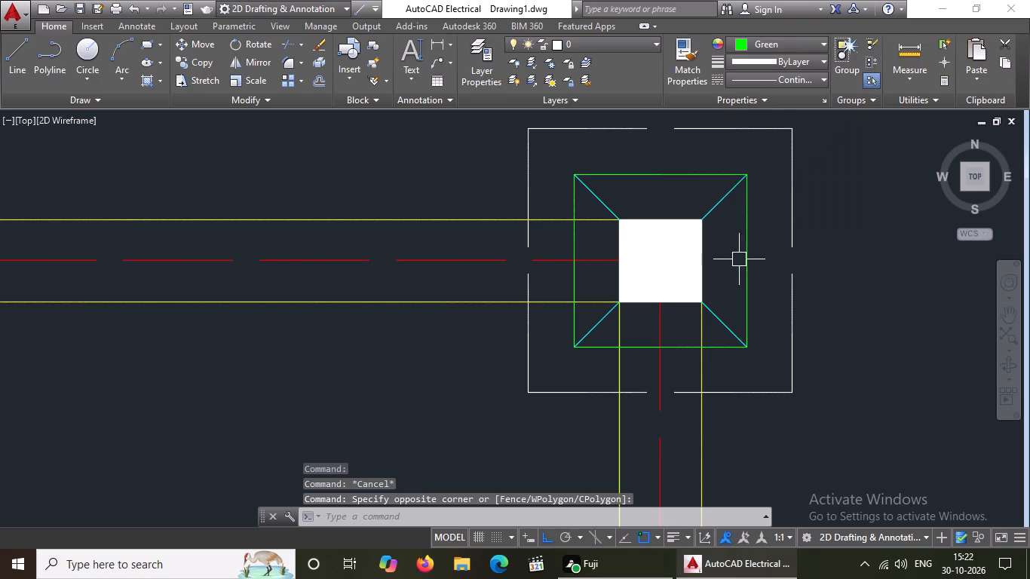
Change the inner square's upper and left lines to Green at the left footing of the two-footing second row.
scroll(727, 228, down, 5)
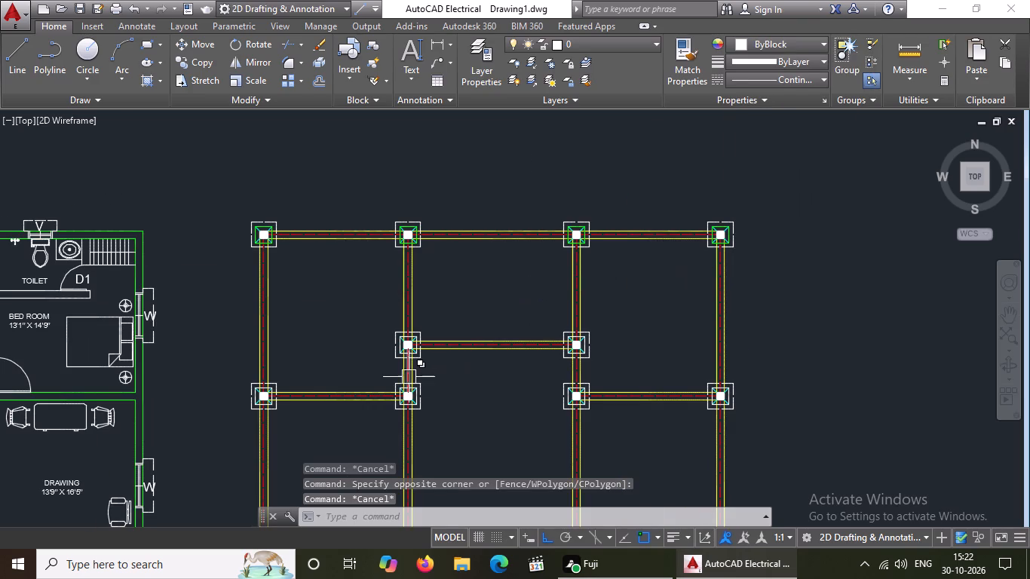
scroll(397, 375, up, 4)
scroll(437, 268, down, 3)
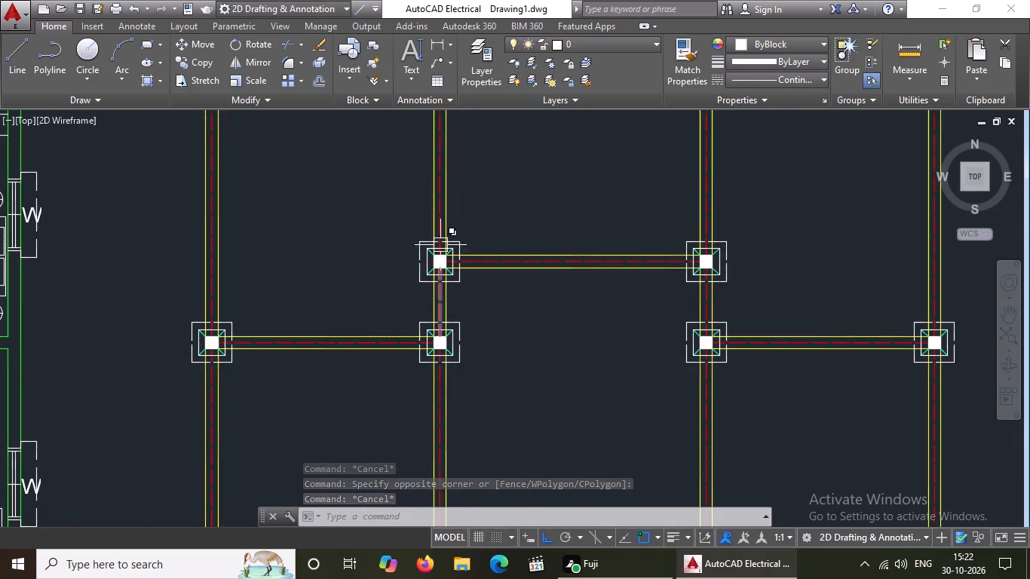
scroll(442, 238, up, 4)
click(446, 272)
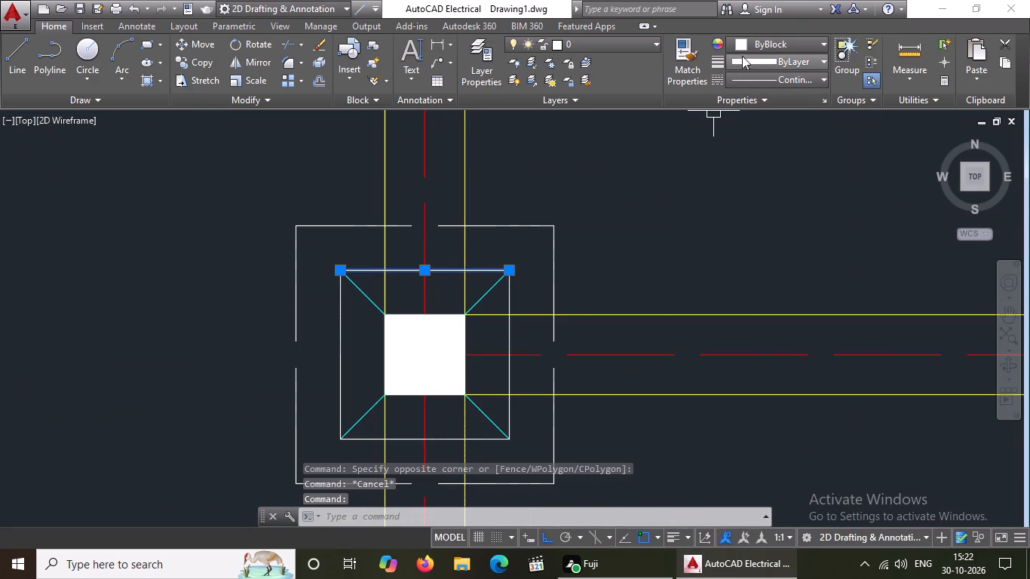
click(746, 38)
click(768, 194)
key(Escape)
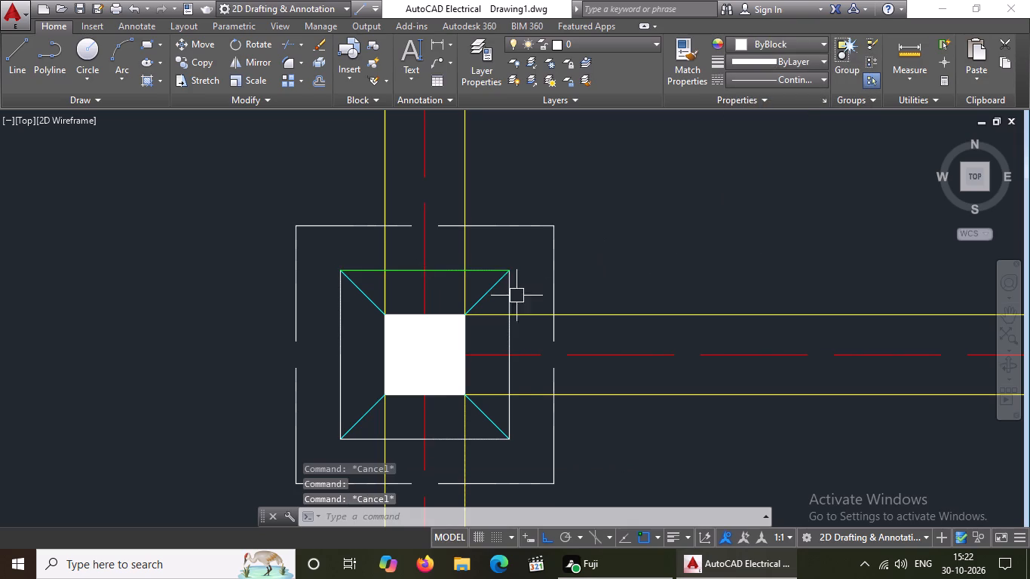
drag(357, 336, 349, 341)
click(305, 369)
click(760, 41)
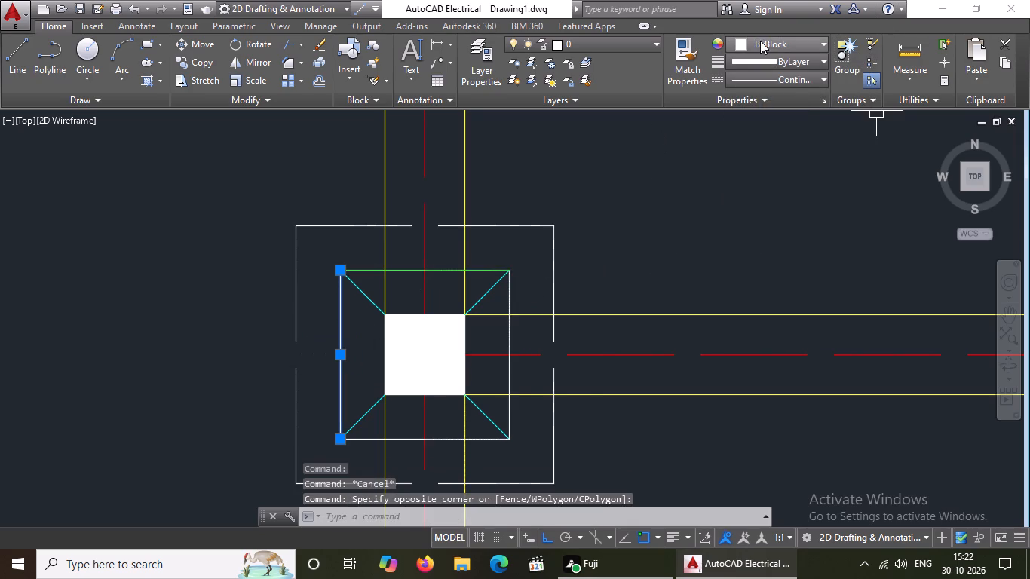
click(768, 198)
key(Escape)
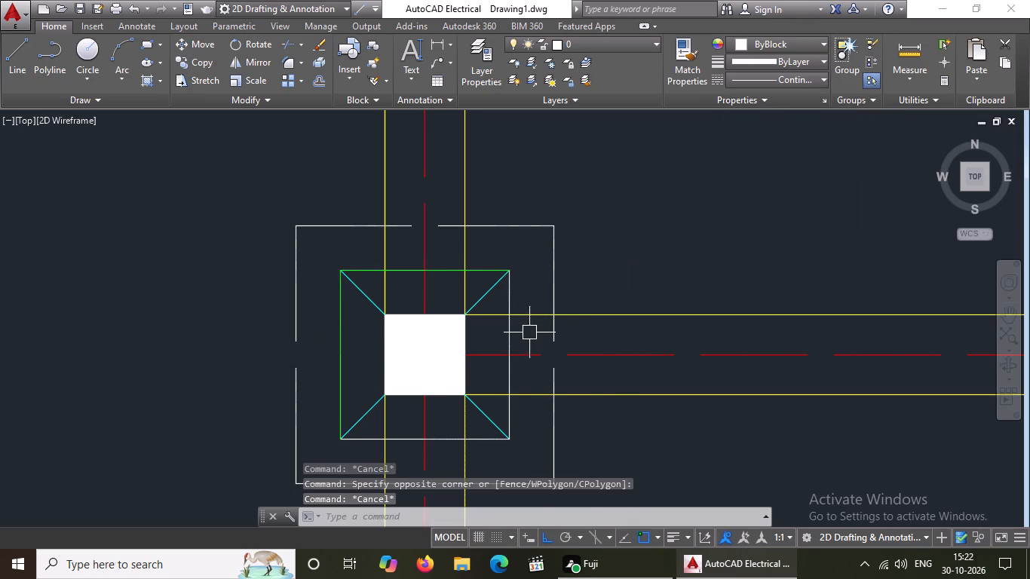
Change the inner square's right and lower lines to Green at the left footing of the two-footing second row.
click(525, 335)
click(501, 347)
click(777, 40)
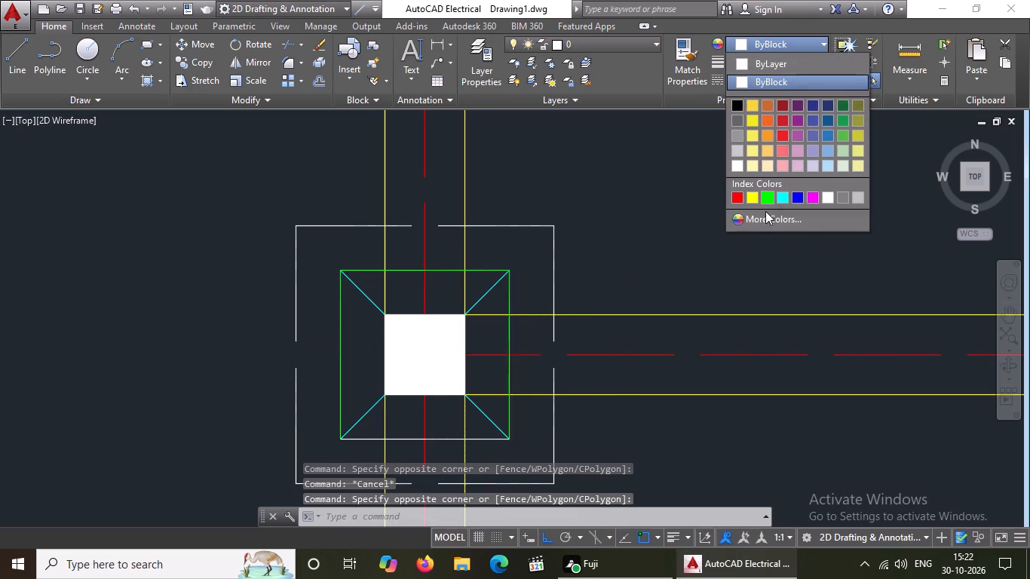
click(771, 196)
key(Escape)
click(406, 465)
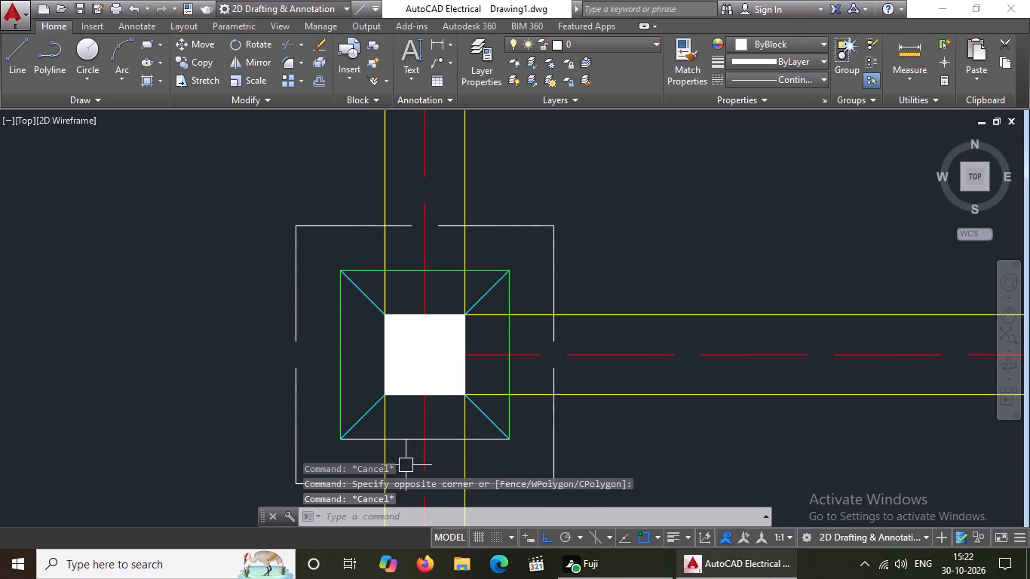
click(410, 427)
click(406, 446)
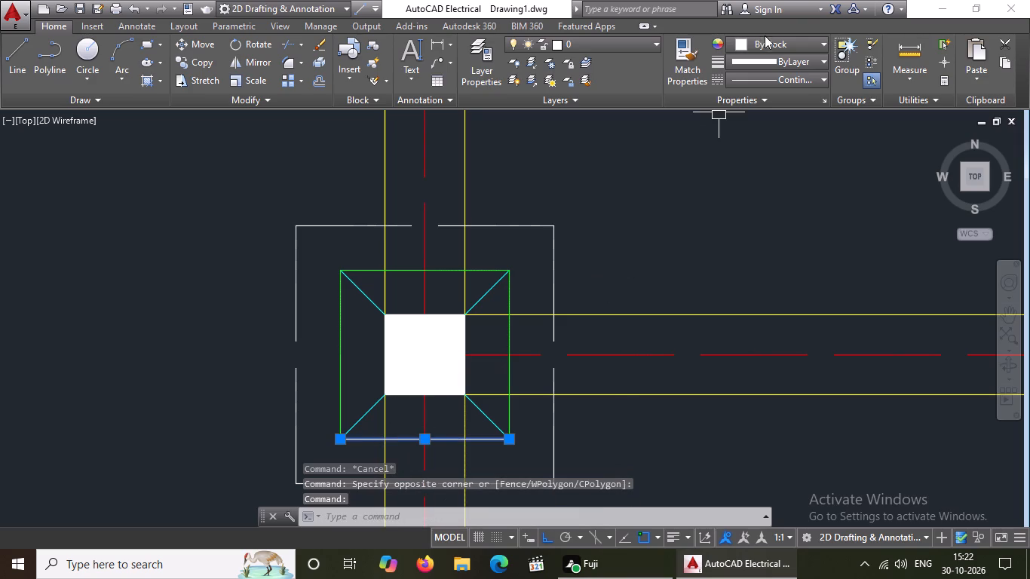
click(761, 54)
click(768, 40)
click(783, 38)
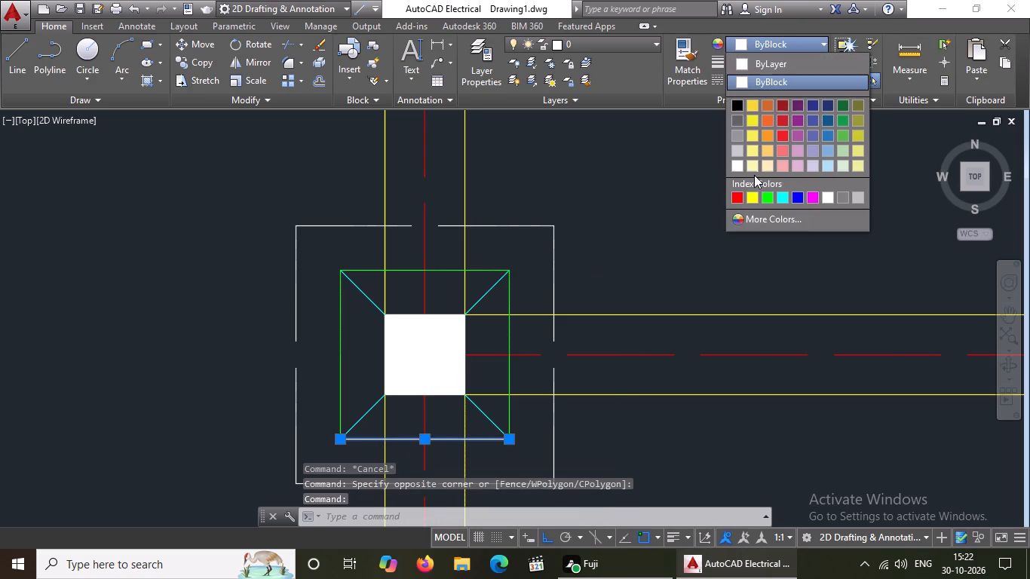
click(768, 198)
key(Escape)
Change the inner square's upper and left lines to Green at the right footing of the two-footing second row.
scroll(527, 268, down, 3)
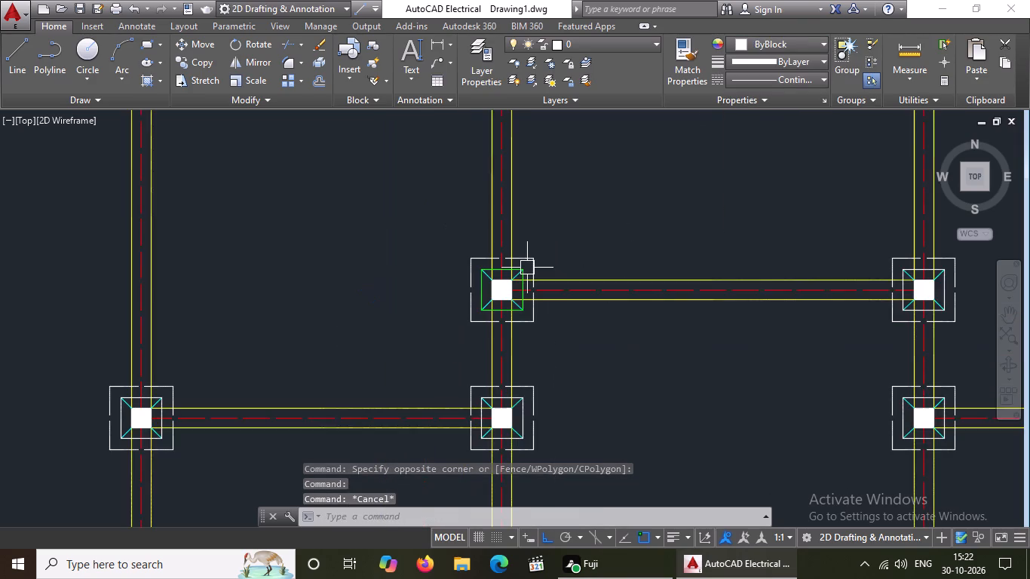
scroll(527, 268, down, 1)
scroll(796, 281, up, 2)
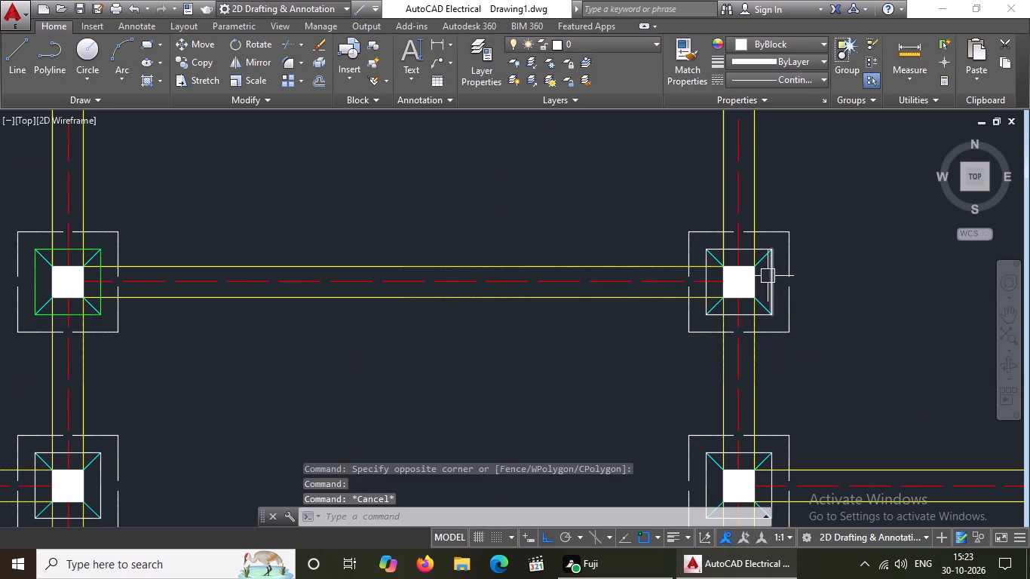
scroll(719, 271, up, 2)
click(745, 198)
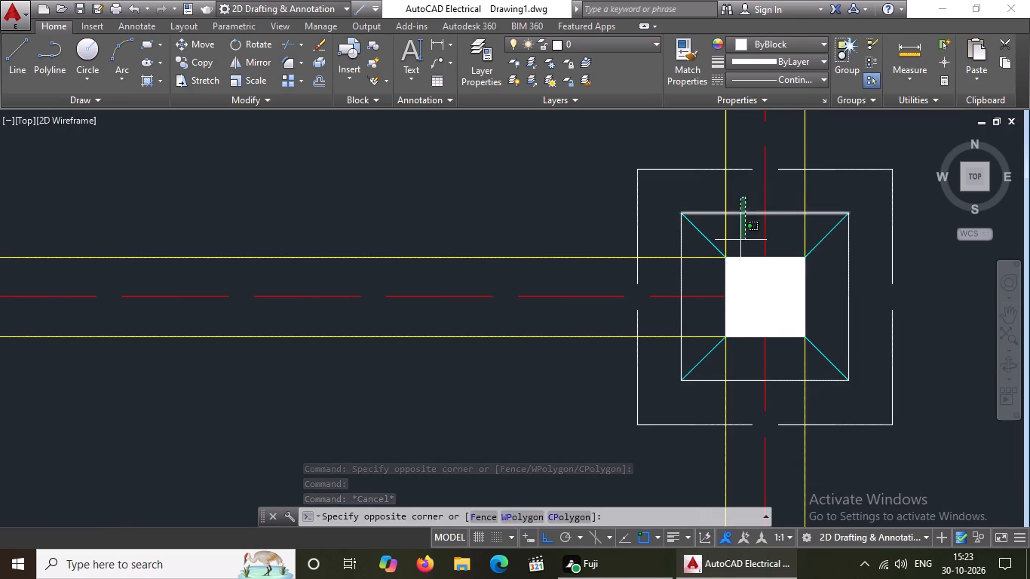
click(740, 240)
drag(769, 41, 769, 47)
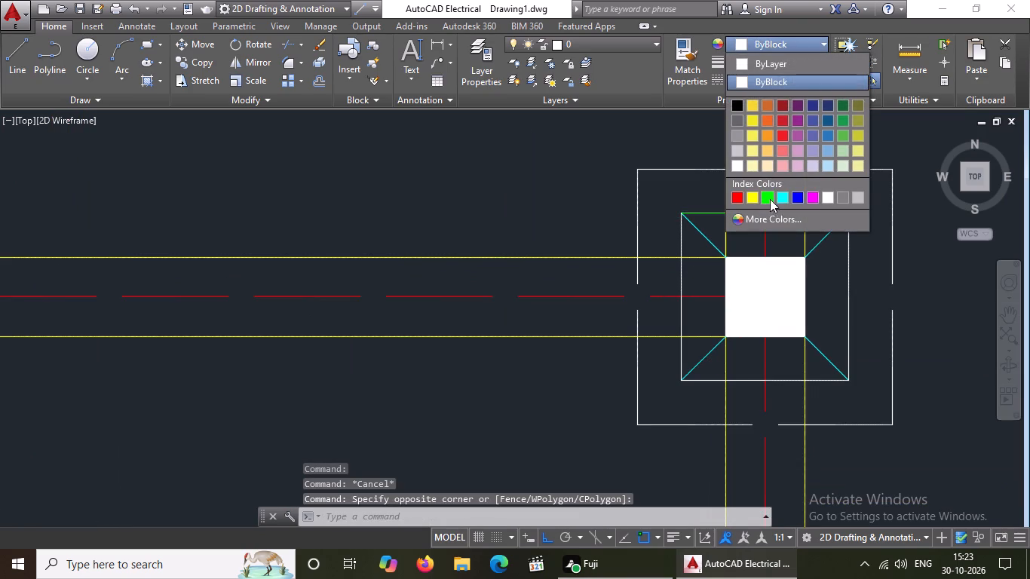
click(770, 196)
key(Escape)
click(685, 266)
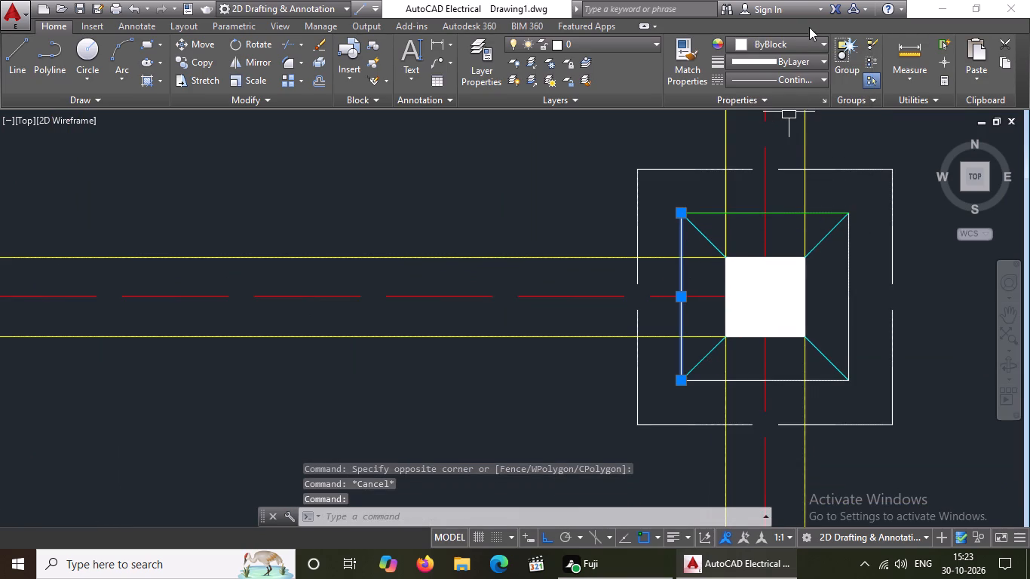
click(792, 44)
click(766, 195)
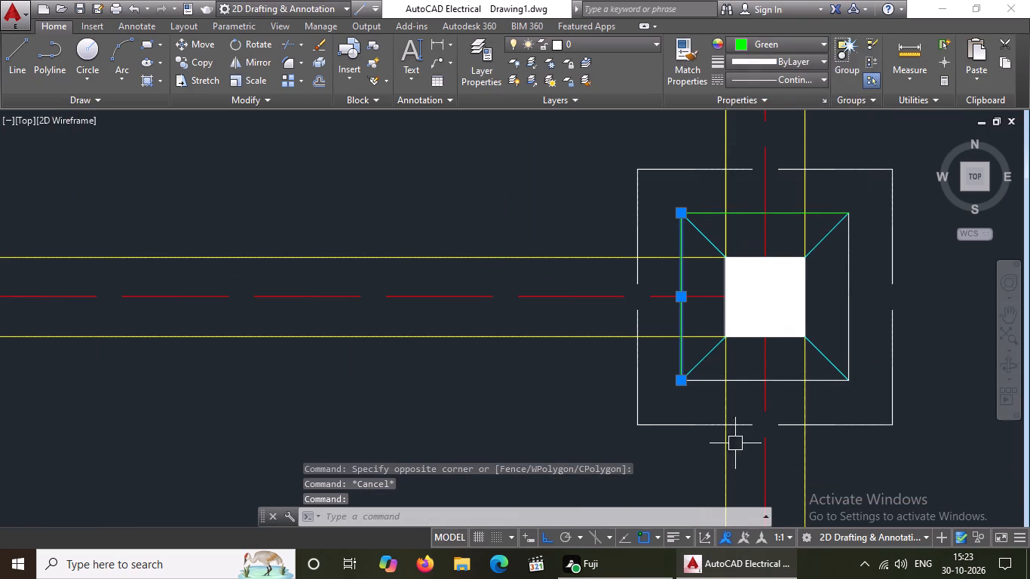
key(Escape)
Change the inner square's lower and right lines to Green at the right footing of the two-footing second row.
click(742, 379)
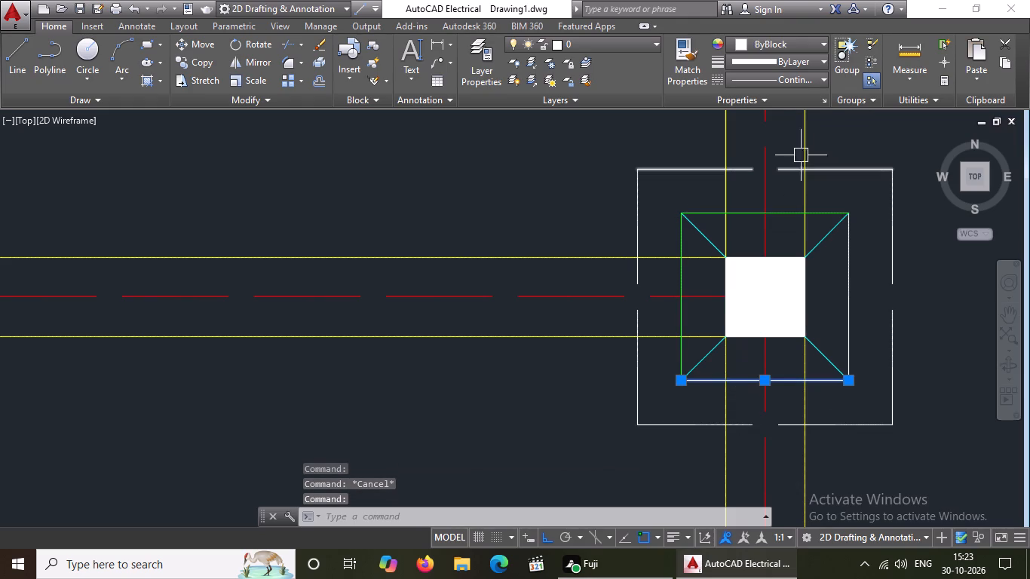
click(789, 42)
click(767, 193)
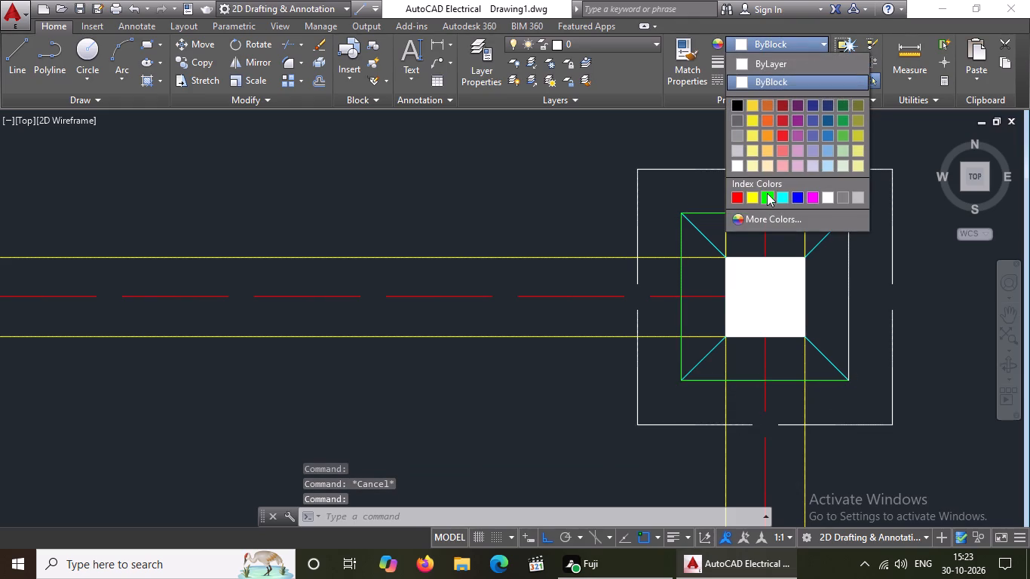
key(Escape)
click(858, 282)
click(814, 303)
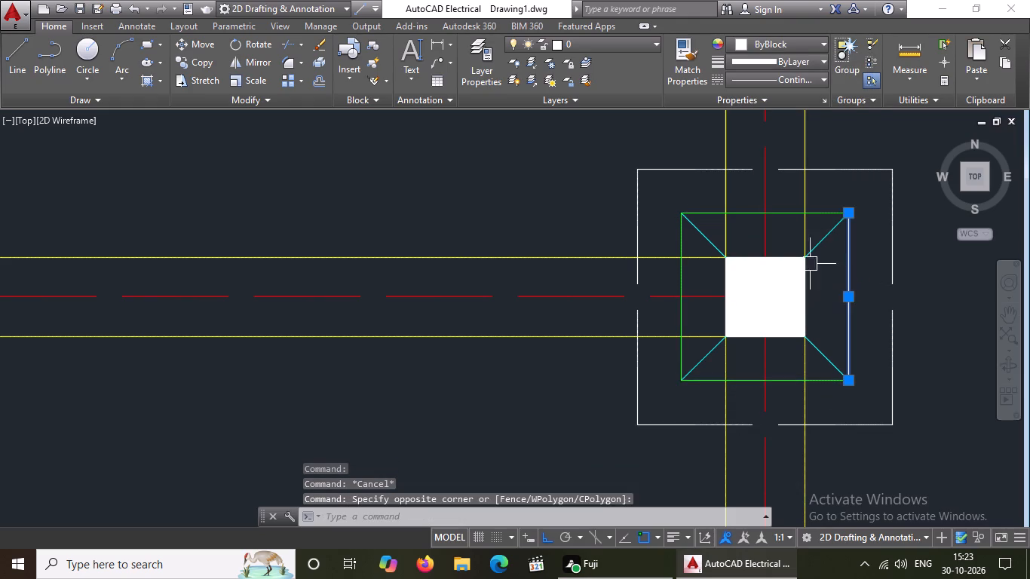
click(799, 39)
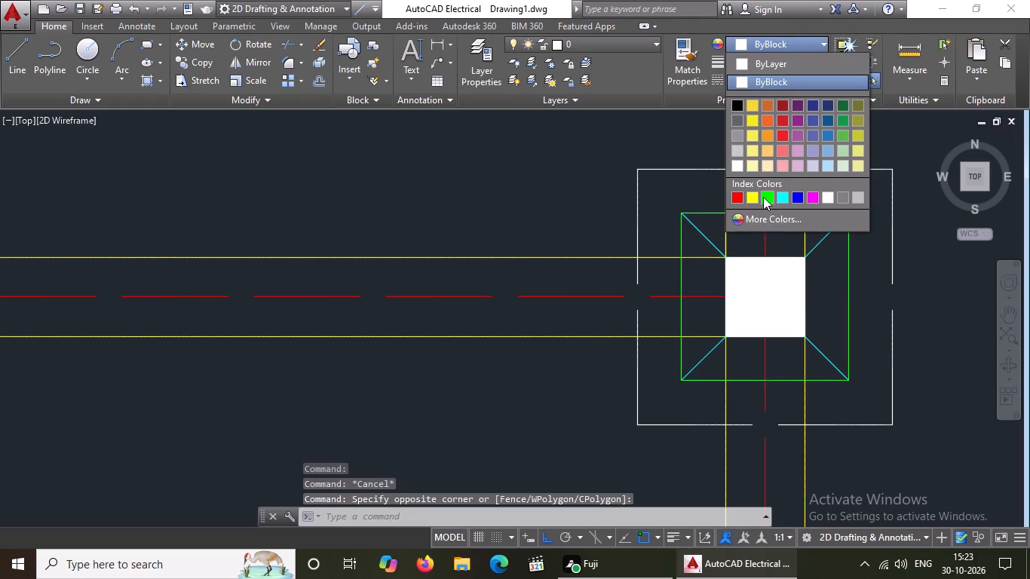
click(765, 195)
key(Escape)
Change the inner square's upper and right lines to Green at the leftmost footing of the third row.
scroll(726, 254, down, 5)
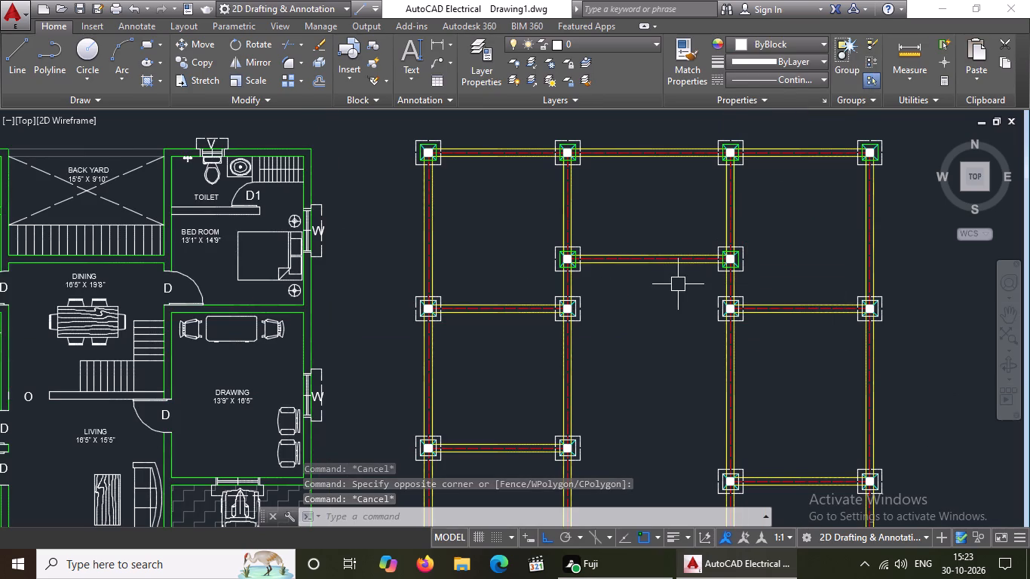
scroll(428, 308, up, 6)
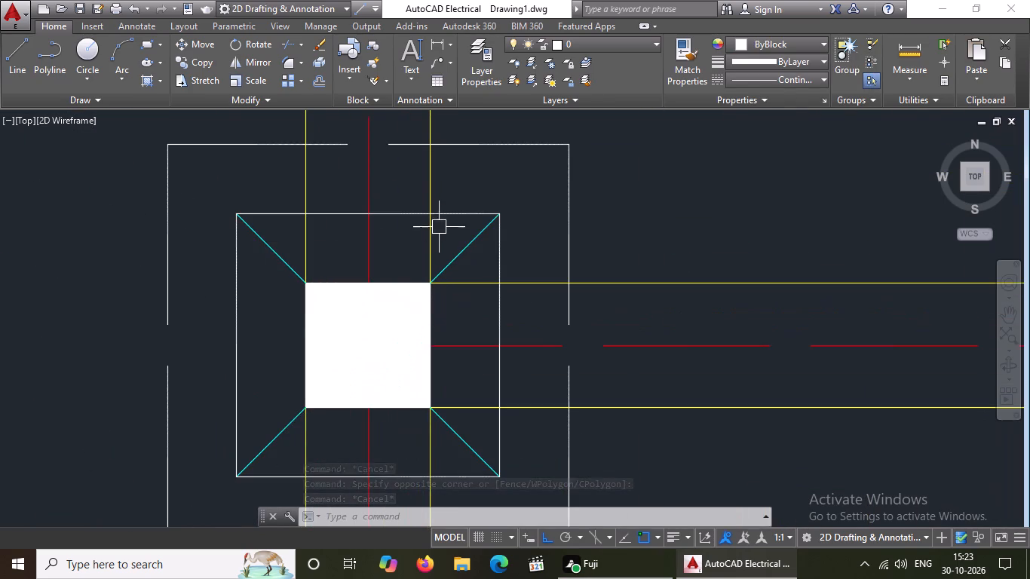
click(450, 214)
click(754, 35)
click(754, 54)
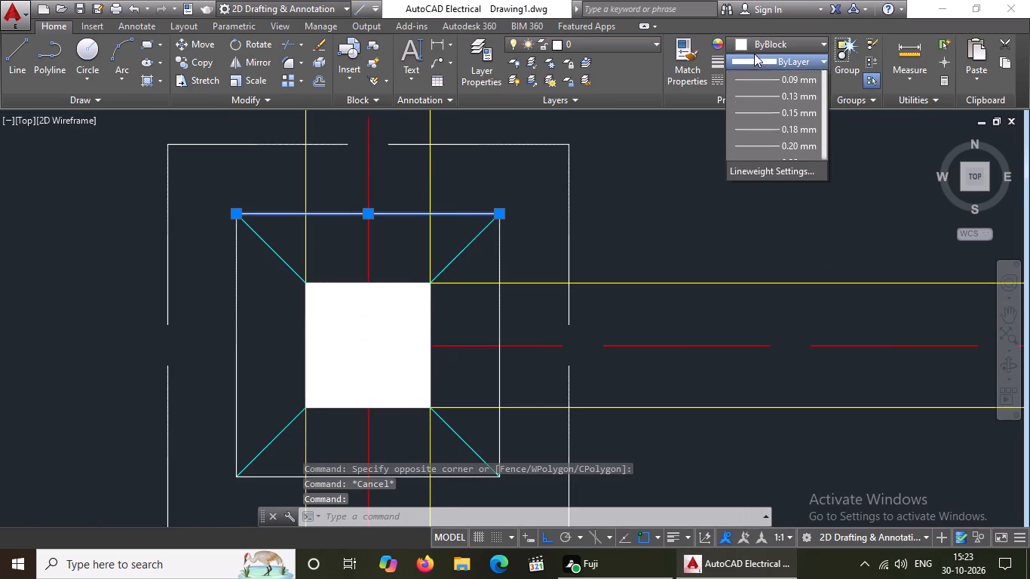
click(757, 49)
click(758, 46)
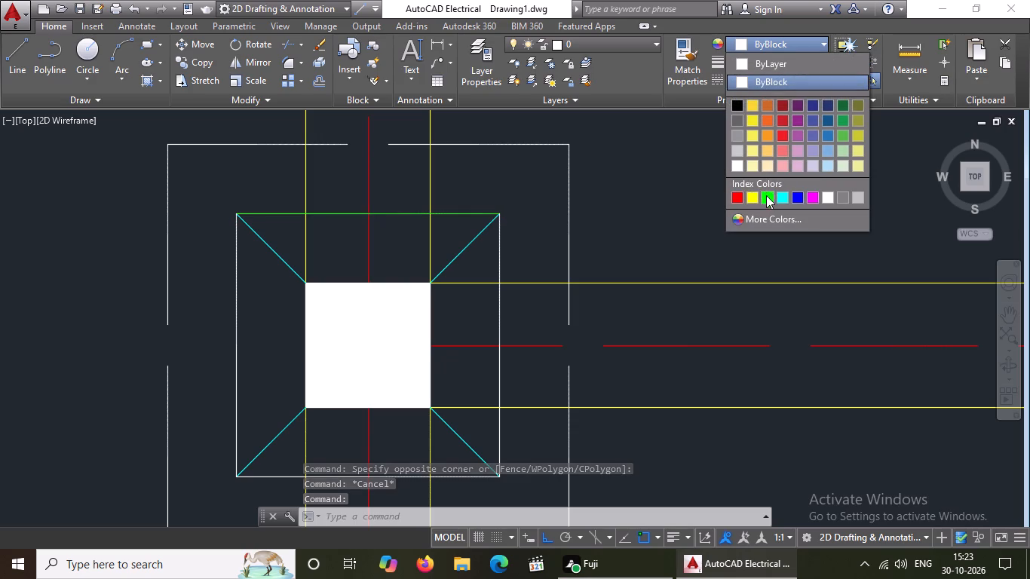
click(766, 195)
key(Escape)
click(525, 310)
click(490, 323)
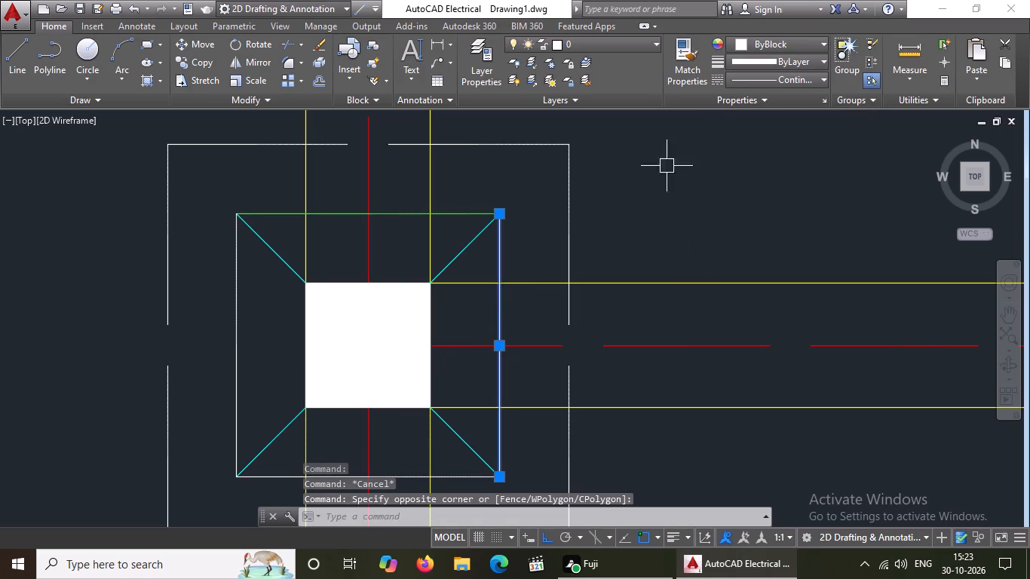
click(774, 44)
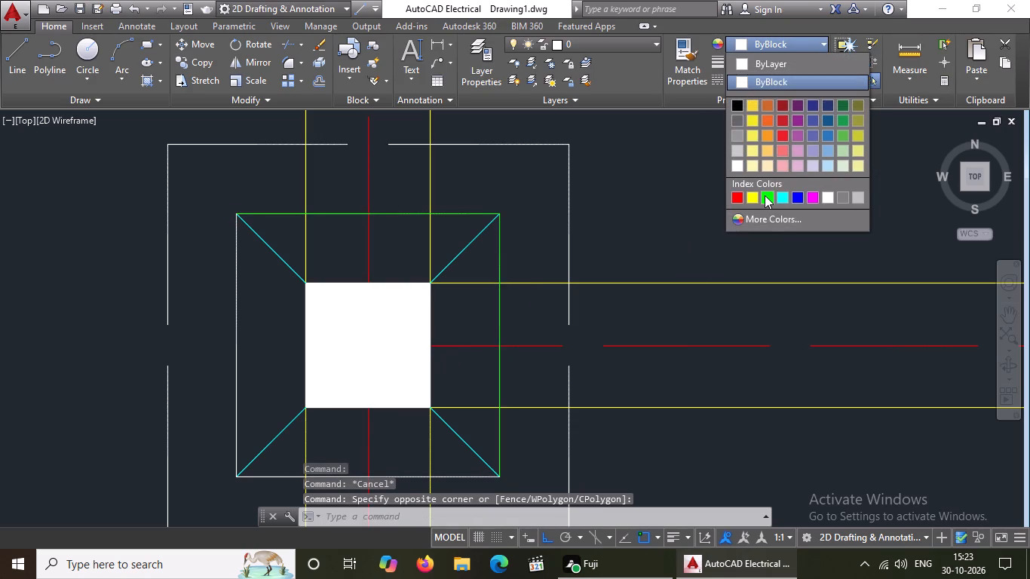
click(765, 195)
key(Escape)
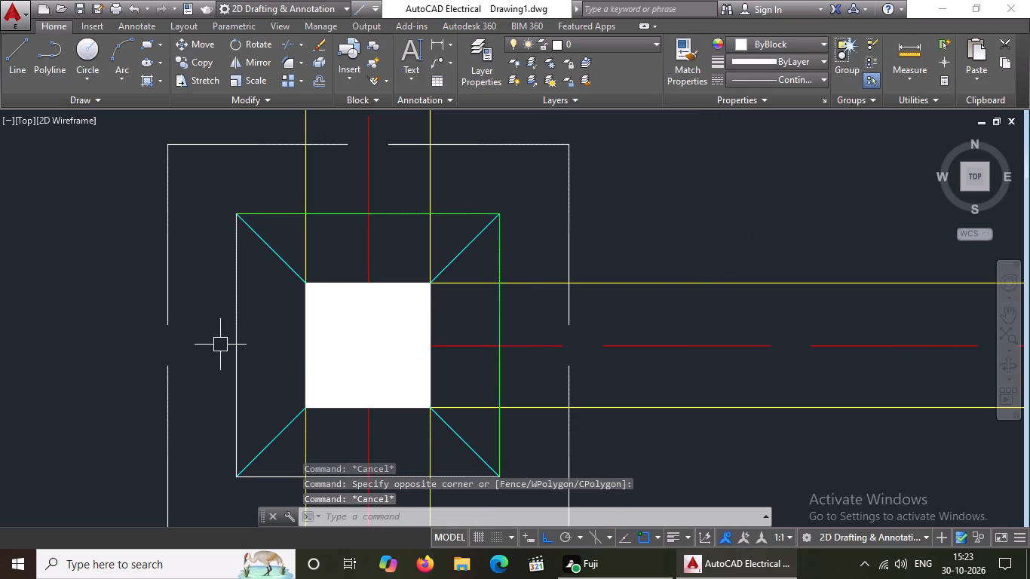
Change the inner square's left and lower lines to Green at the leftmost footing of the third row.
click(254, 327)
click(211, 364)
click(778, 44)
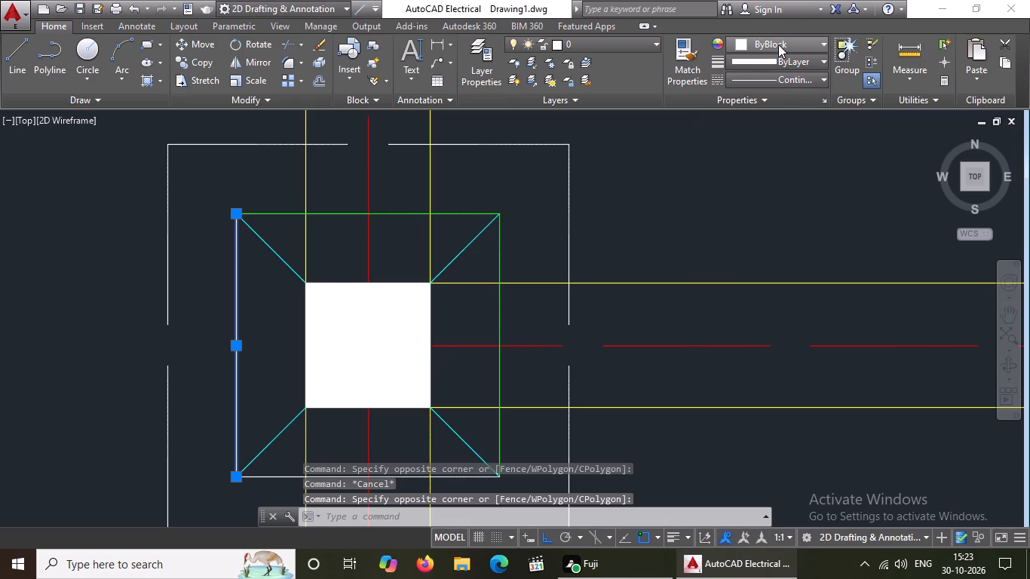
click(768, 196)
key(Escape)
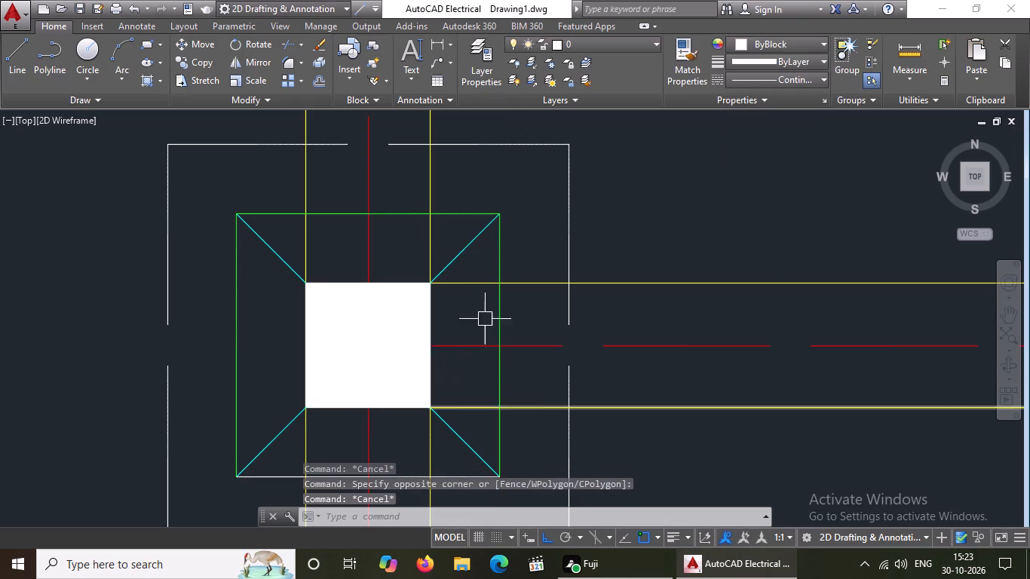
scroll(487, 315, down, 1)
scroll(429, 446, up, 2)
click(438, 406)
click(452, 347)
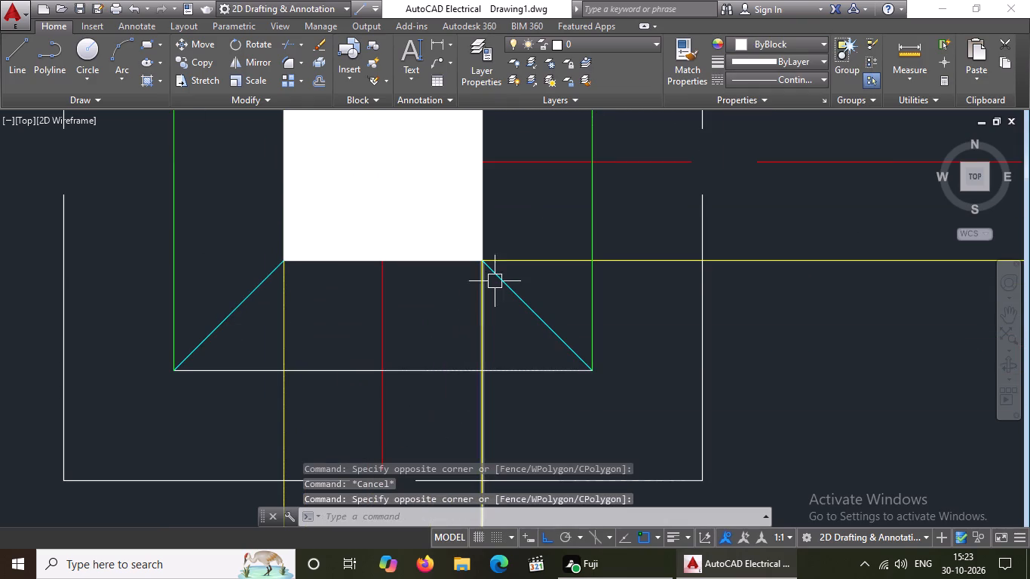
drag(457, 323, 455, 335)
click(430, 417)
click(737, 48)
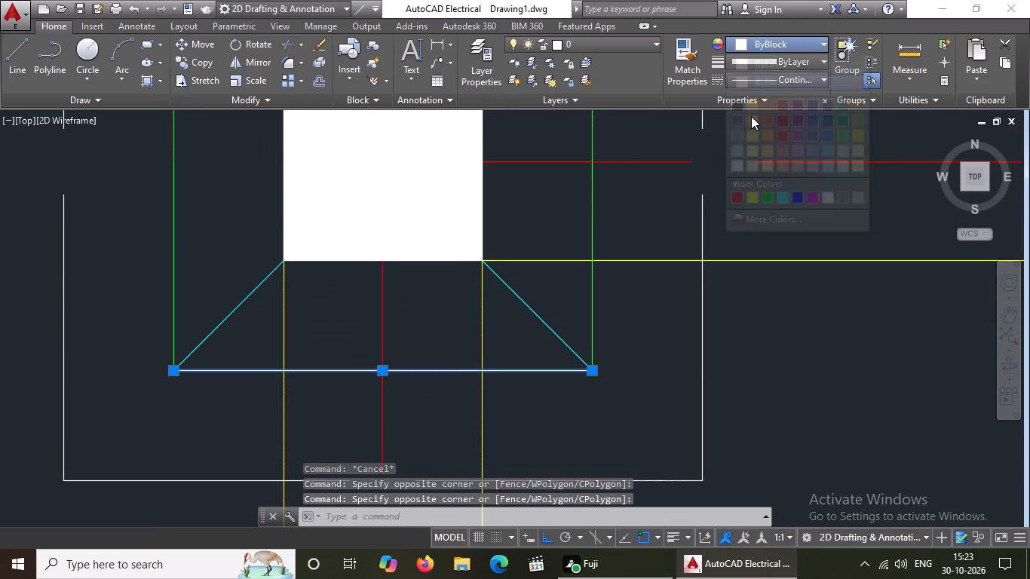
click(767, 200)
key(Escape)
Change the inner square's upper and right lines to Green at the second footing of the third row.
scroll(559, 284, down, 4)
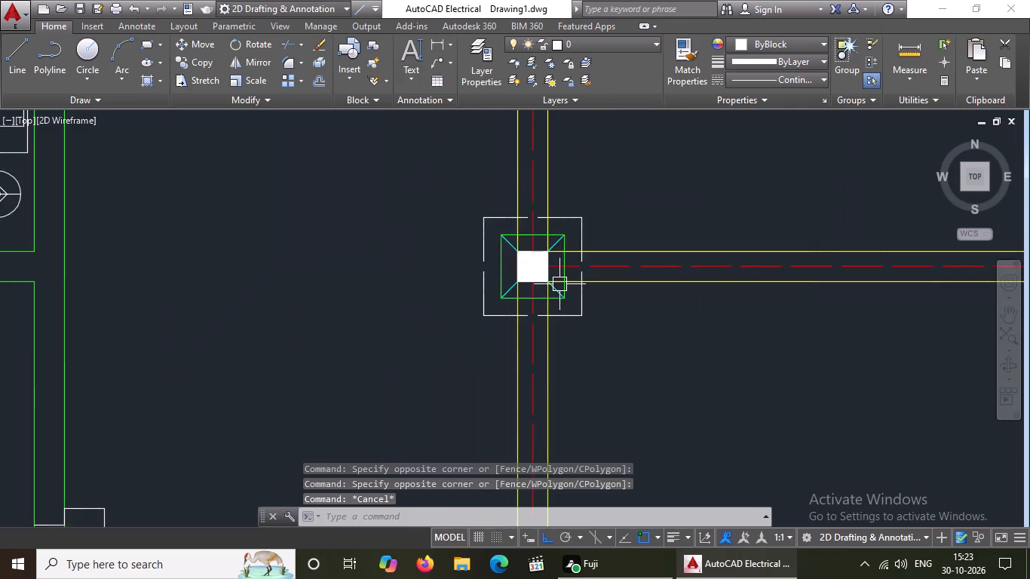
scroll(559, 284, down, 4)
scroll(619, 298, up, 3)
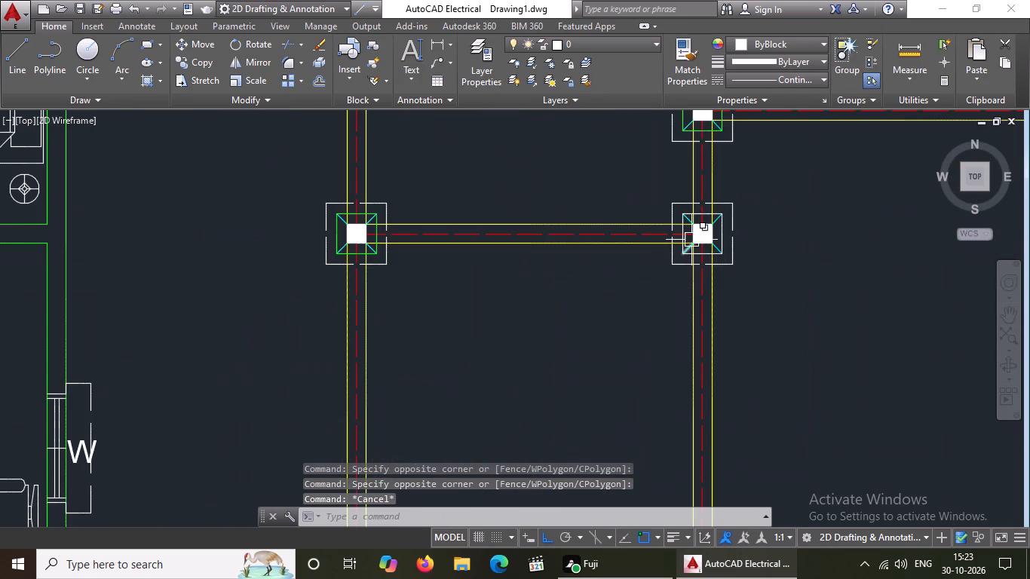
scroll(728, 223, up, 2)
scroll(670, 194, up, 3)
drag(671, 192, 671, 199)
click(664, 248)
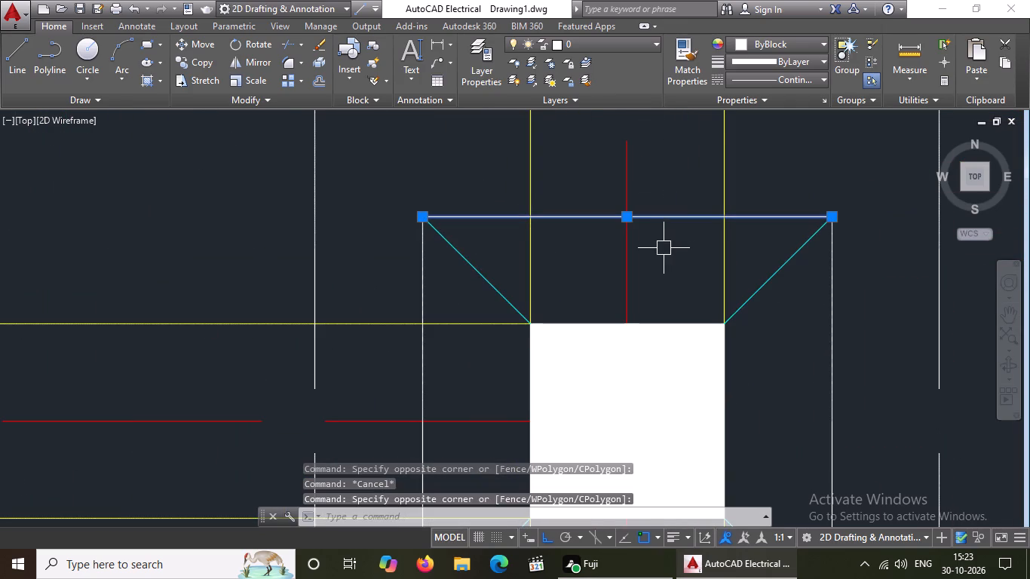
click(799, 41)
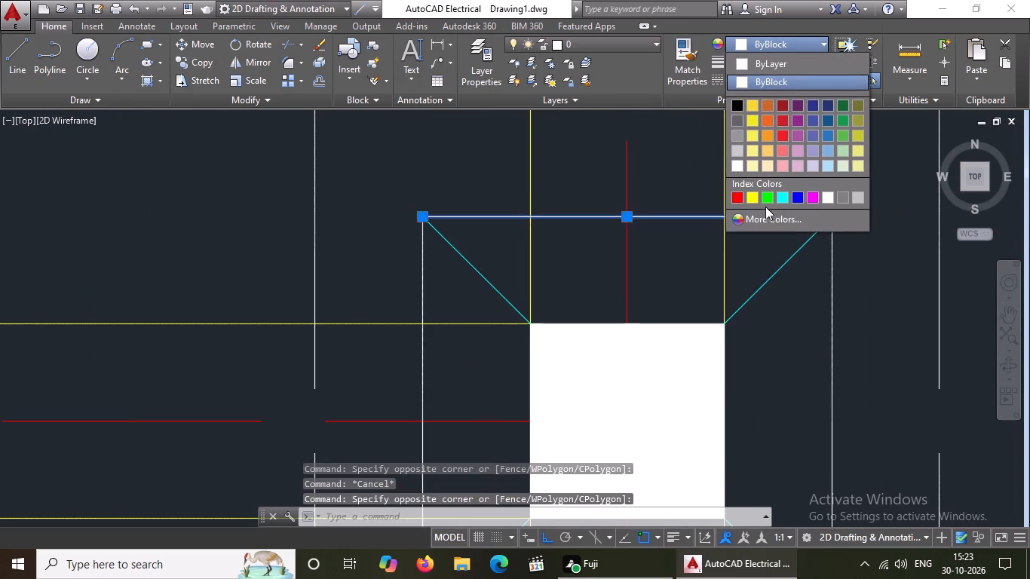
click(765, 199)
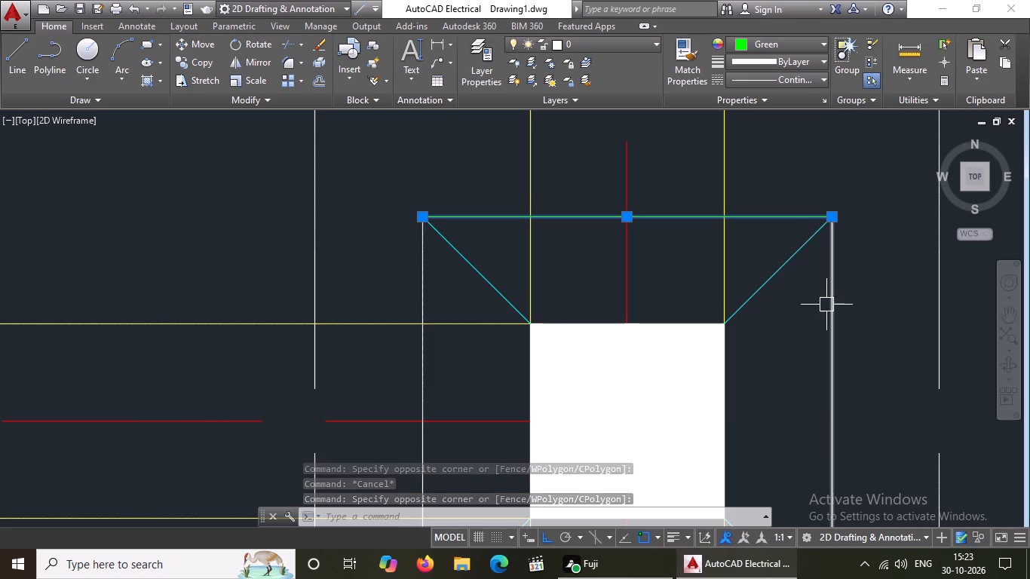
click(827, 305)
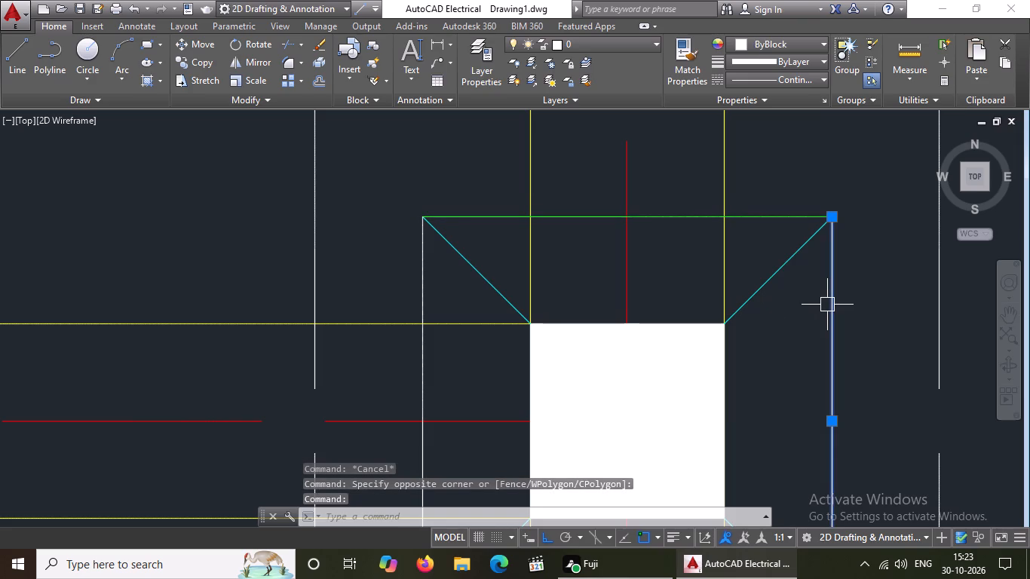
click(801, 45)
click(768, 198)
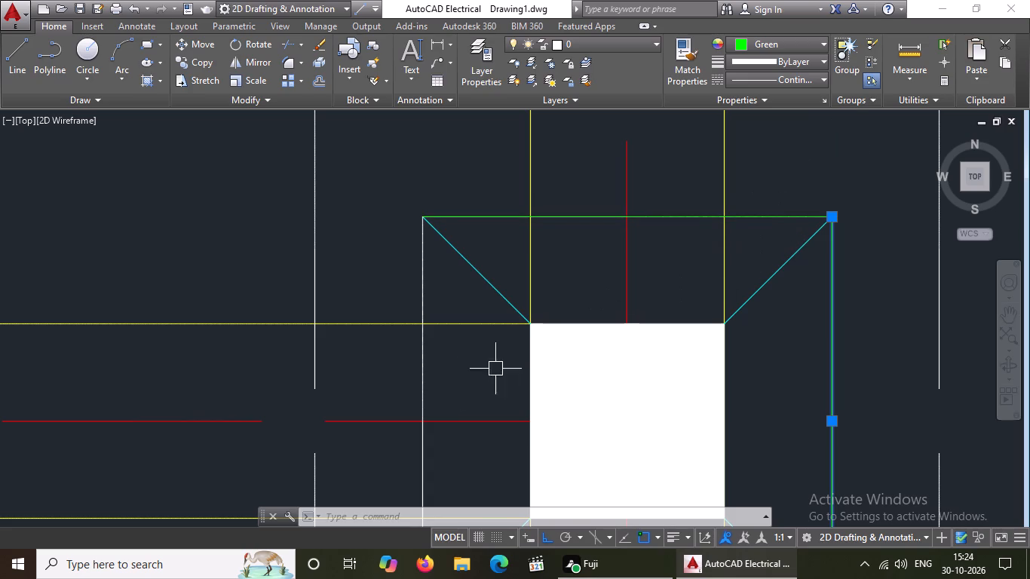
Change the inner square's left and lower lines to Green at the second footing of the third row.
click(427, 390)
click(787, 42)
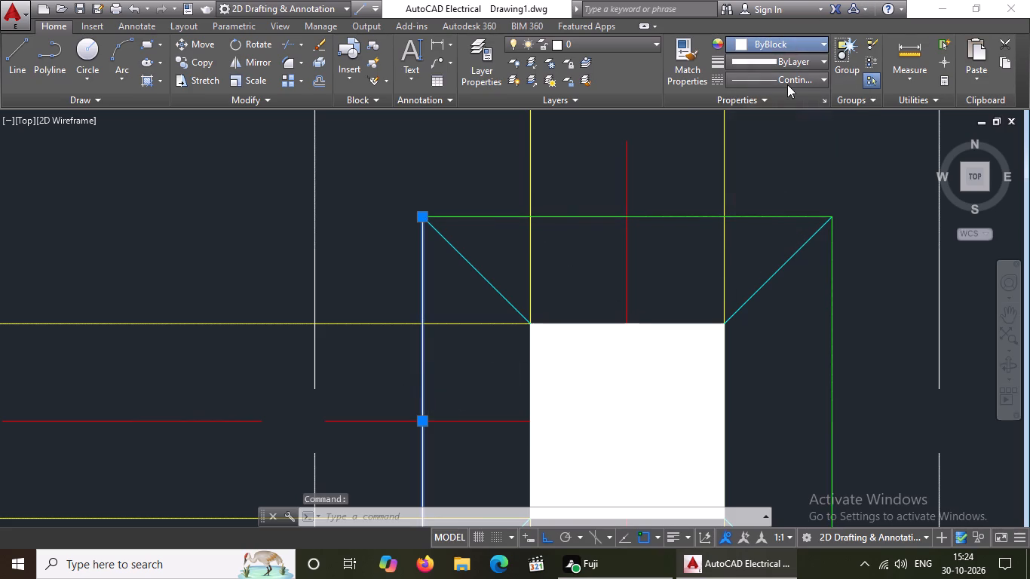
click(766, 199)
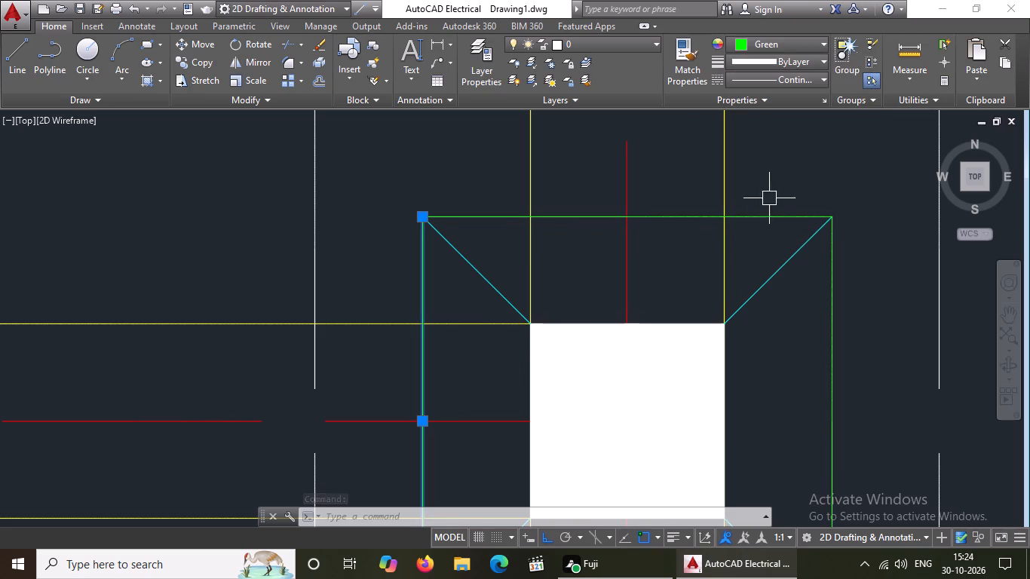
scroll(764, 233, down, 1)
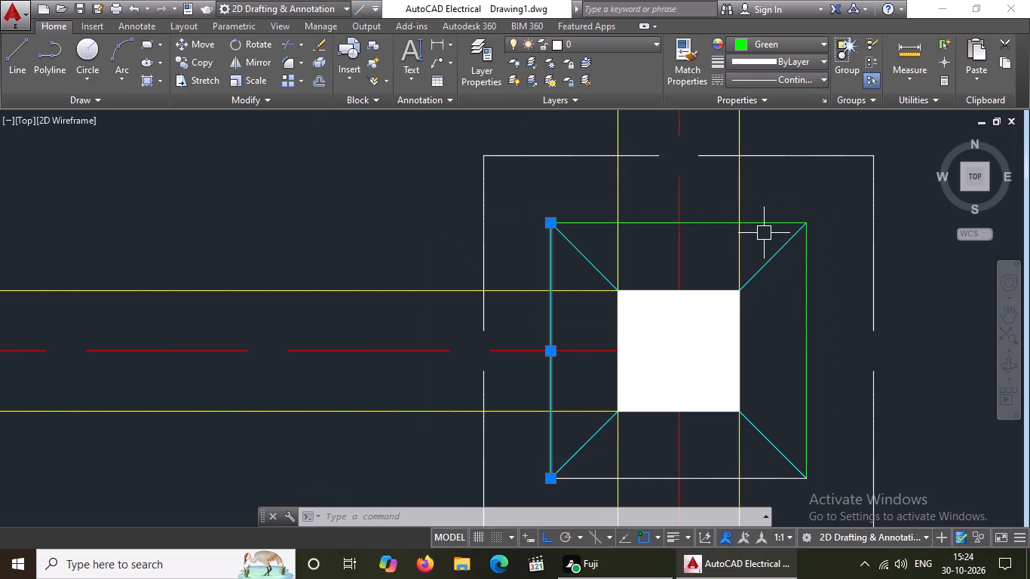
scroll(764, 233, down, 2)
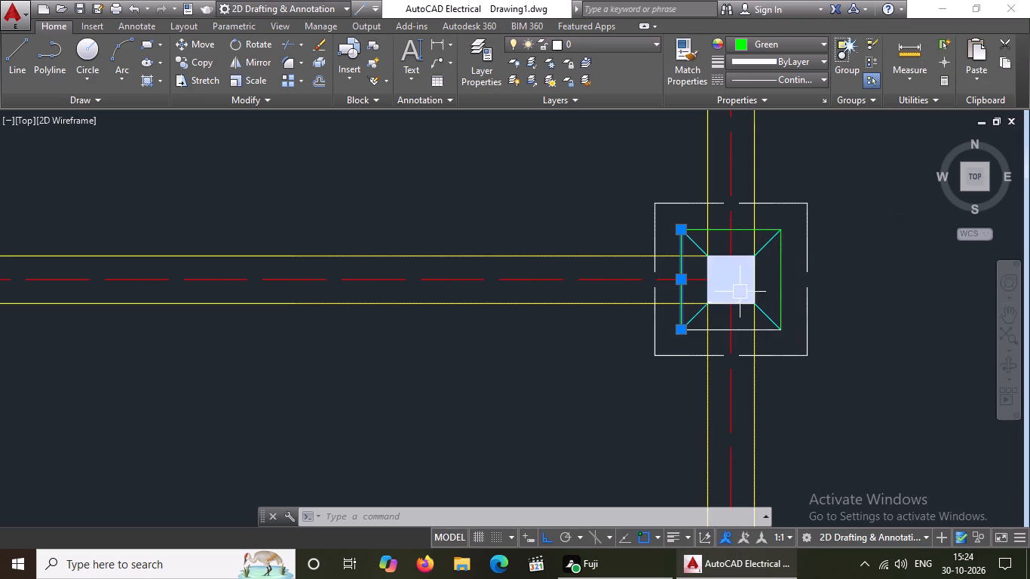
scroll(729, 318, up, 2)
click(701, 334)
click(688, 400)
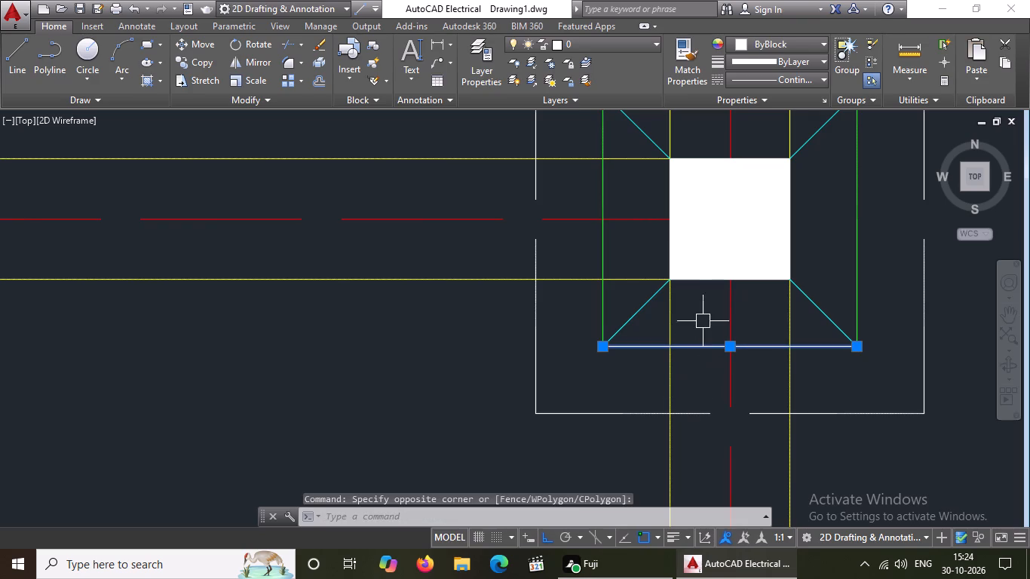
click(807, 44)
click(765, 194)
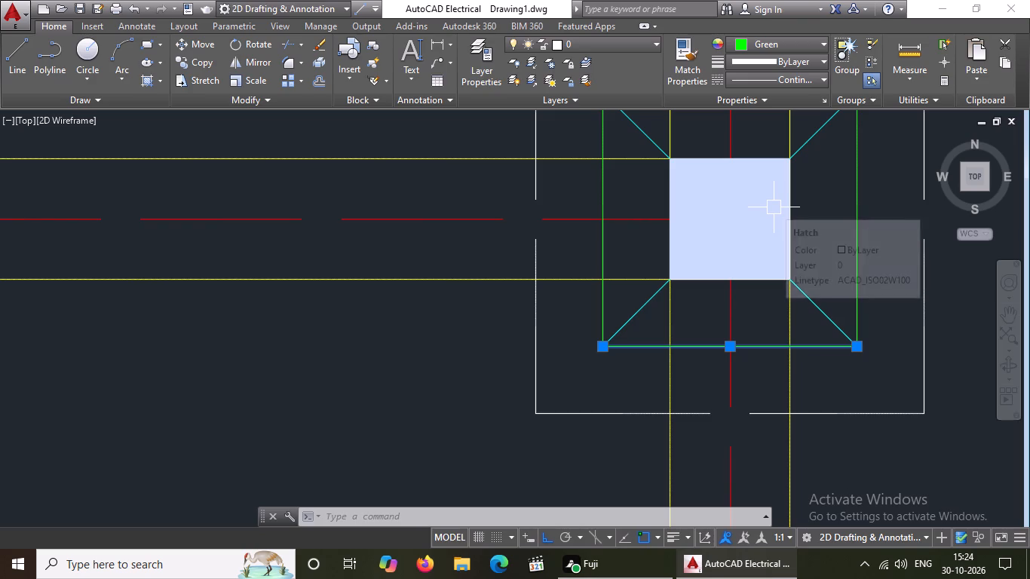
scroll(760, 225, down, 6)
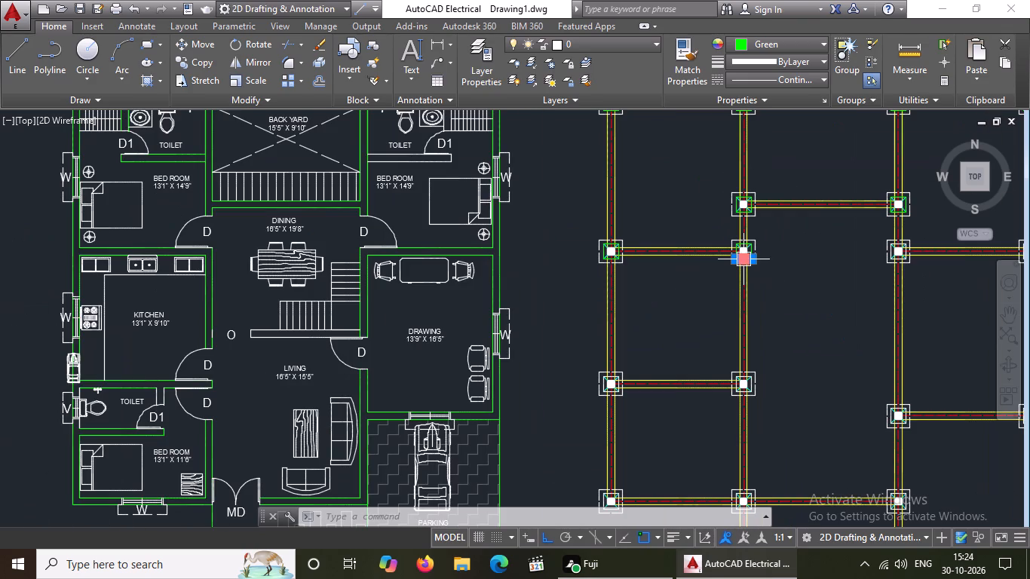
key(Escape)
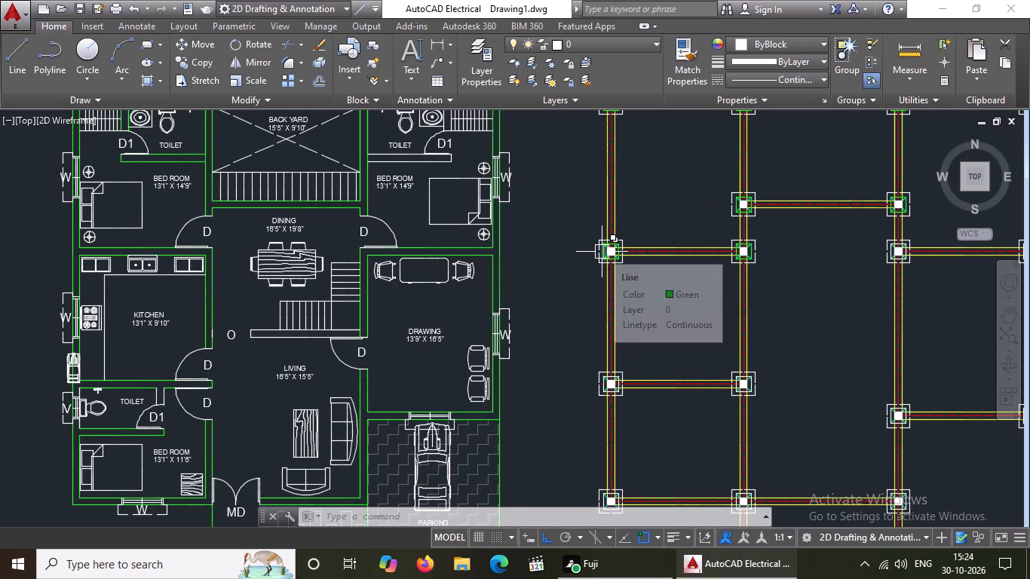
Change the inner square's upper and left lines to Green at the third footing of the third row.
scroll(566, 249, down, 1)
scroll(683, 228, up, 2)
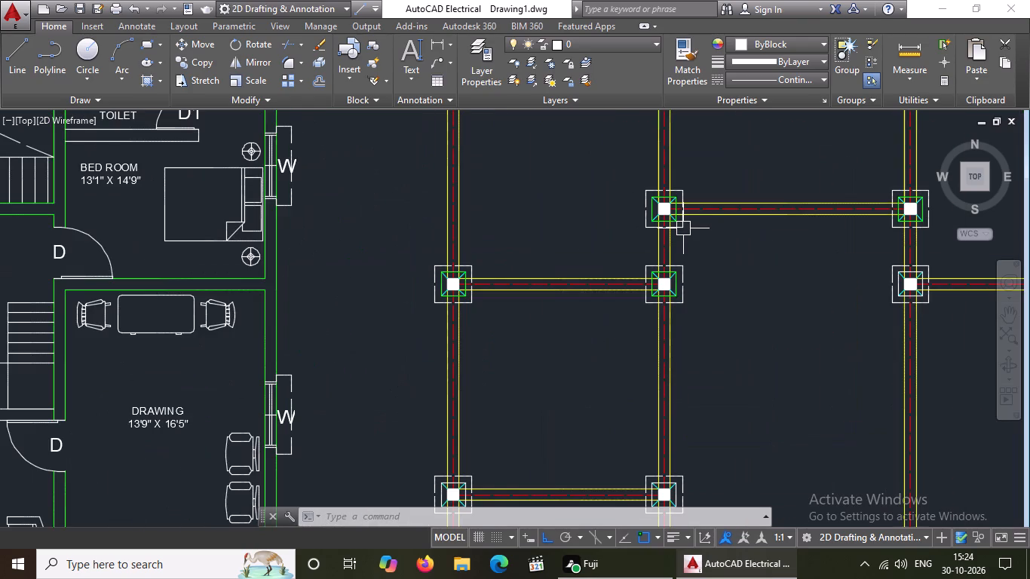
scroll(683, 228, up, 1)
scroll(664, 247, down, 4)
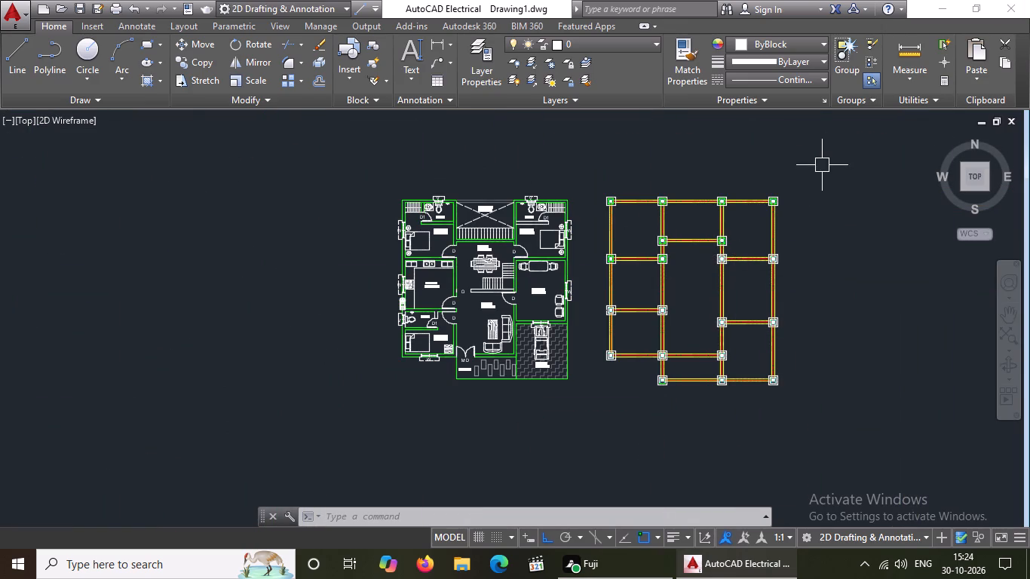
scroll(794, 218, up, 4)
scroll(789, 204, down, 3)
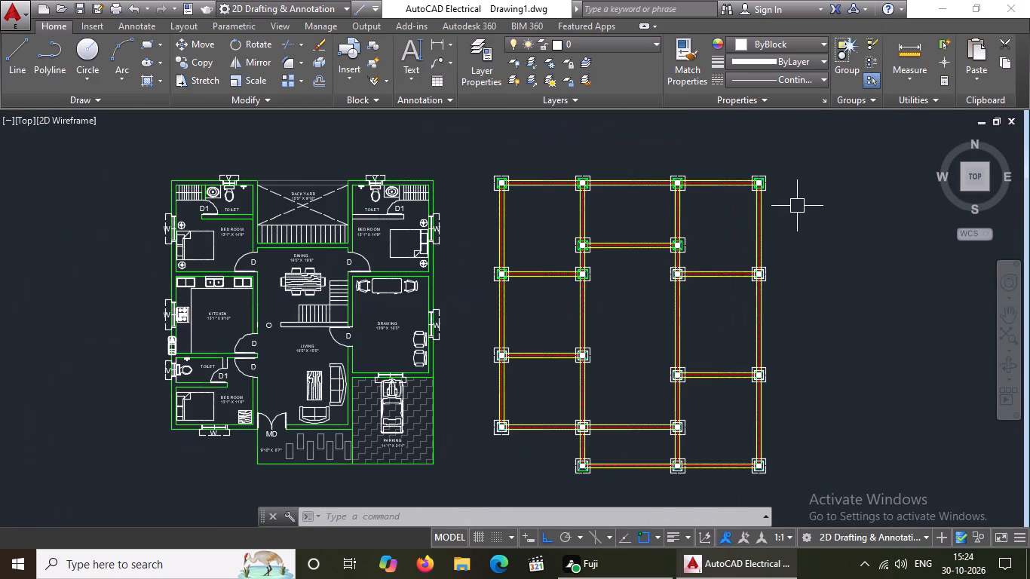
scroll(678, 269, up, 5)
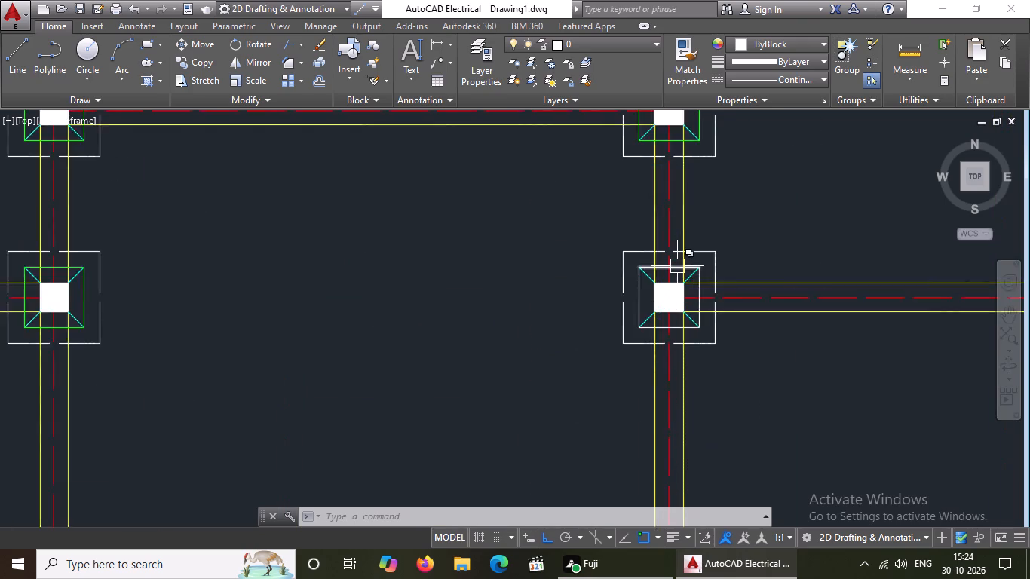
scroll(679, 271, down, 2)
scroll(677, 264, up, 3)
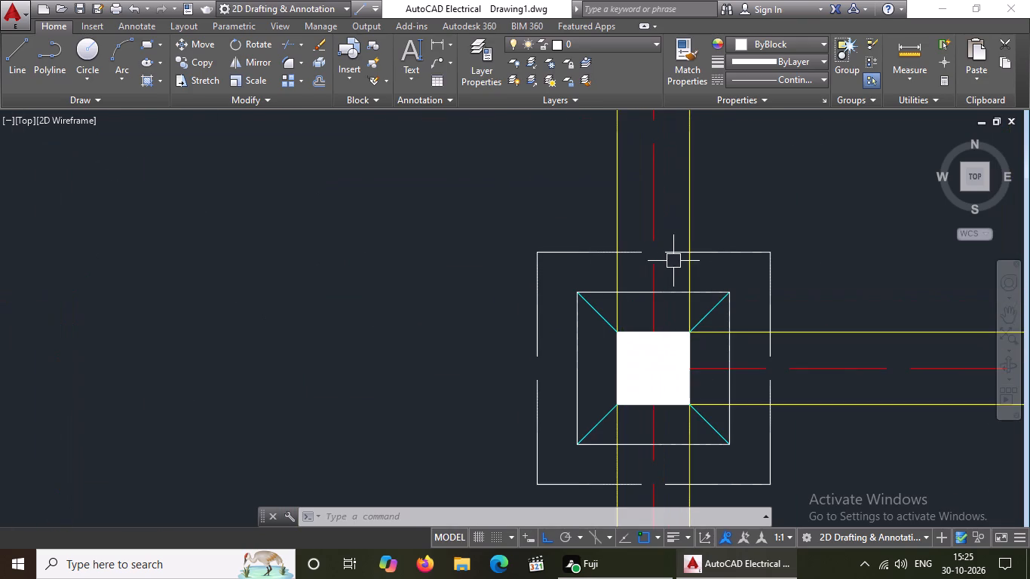
click(674, 277)
click(674, 297)
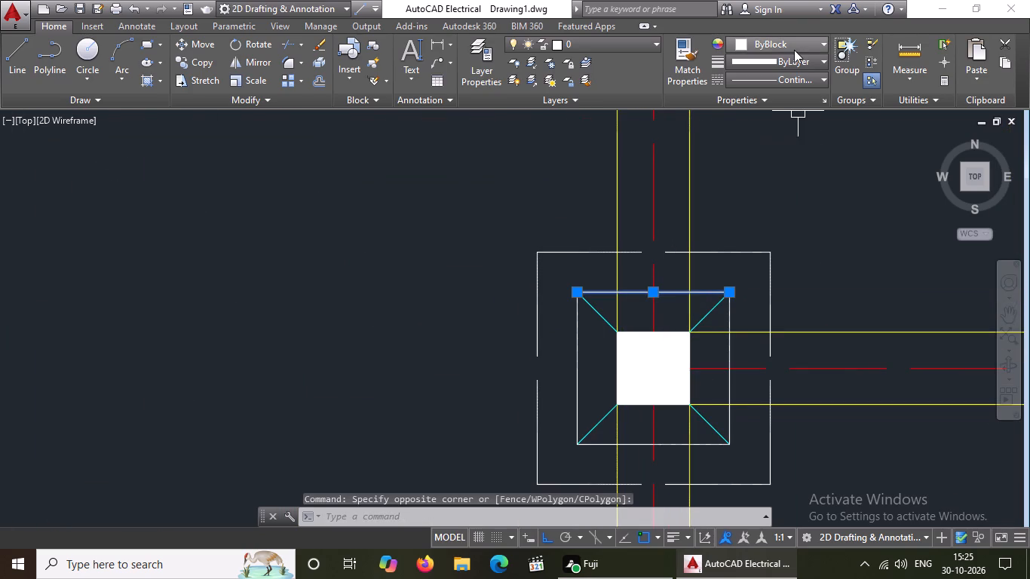
click(792, 44)
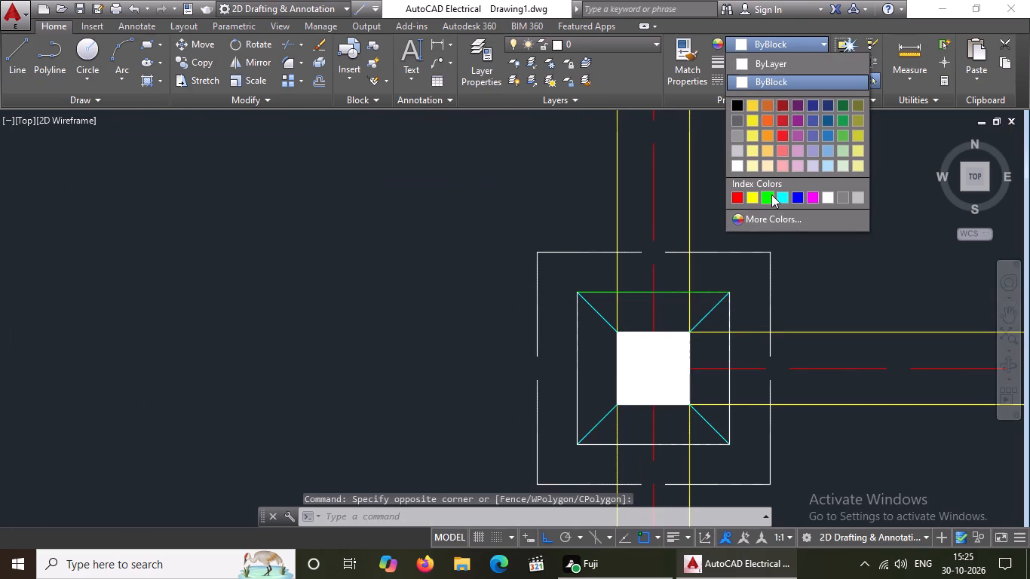
click(763, 198)
key(Escape)
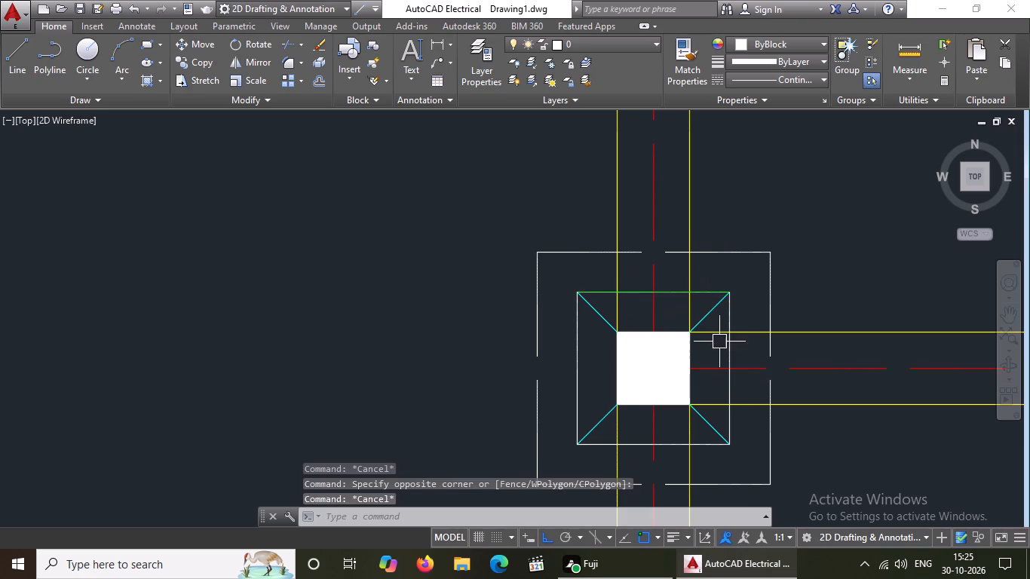
click(588, 347)
click(561, 362)
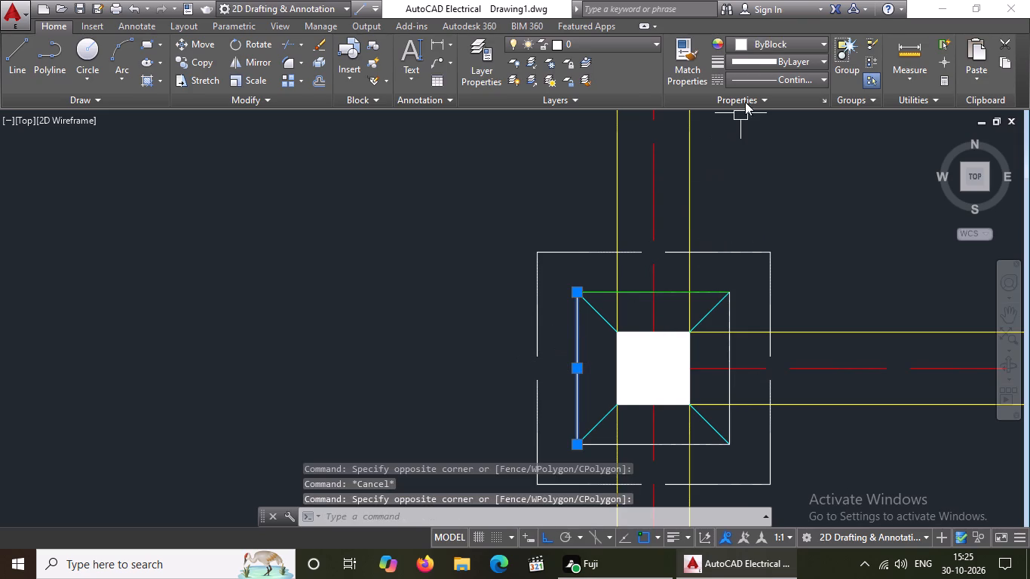
drag(772, 38, 772, 49)
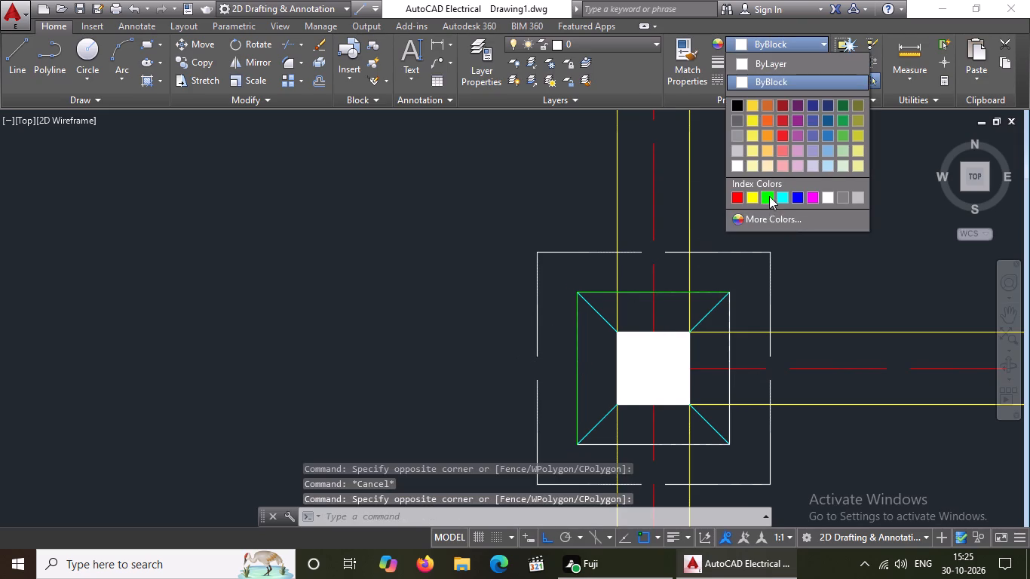
click(769, 196)
key(Escape)
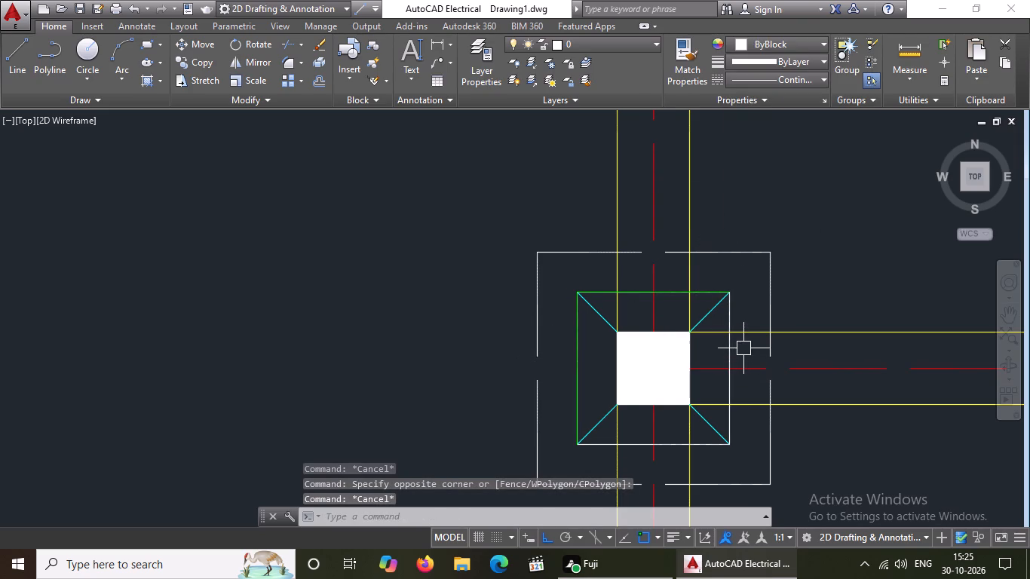
Change the inner square's right and lower lines to Green at the third footing of the third row.
click(743, 348)
click(718, 353)
click(775, 42)
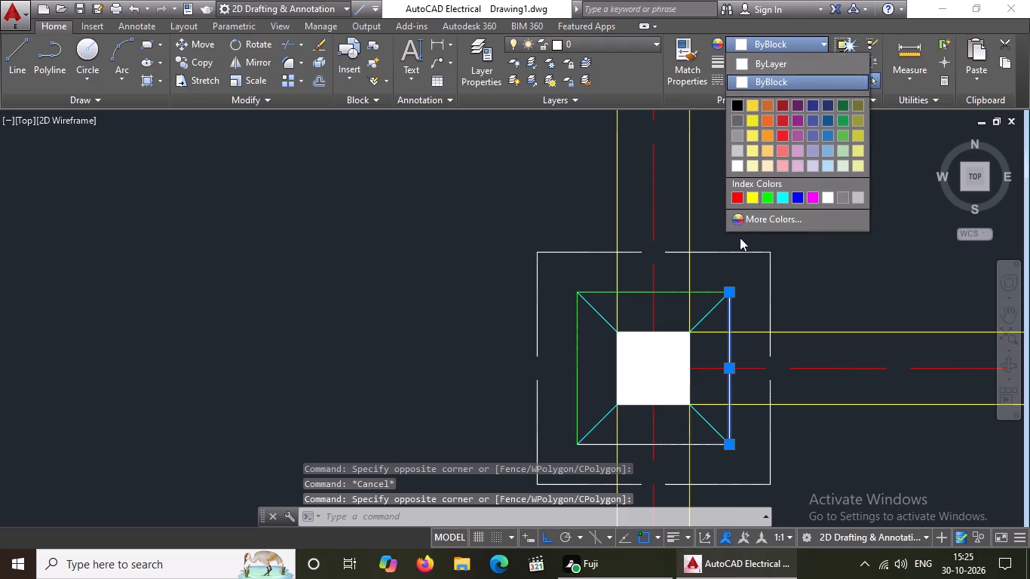
click(765, 195)
key(Escape)
drag(669, 431, 665, 442)
click(662, 458)
click(783, 40)
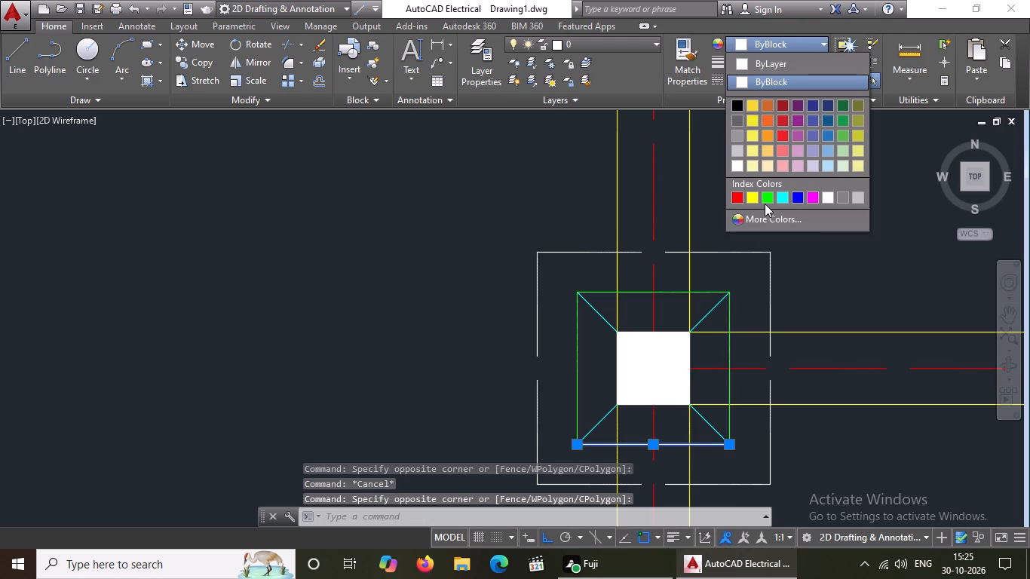
click(765, 195)
key(Escape)
Change the inner square's left and lower lines to Green at the rightmost footing of the third row.
scroll(643, 306, down, 4)
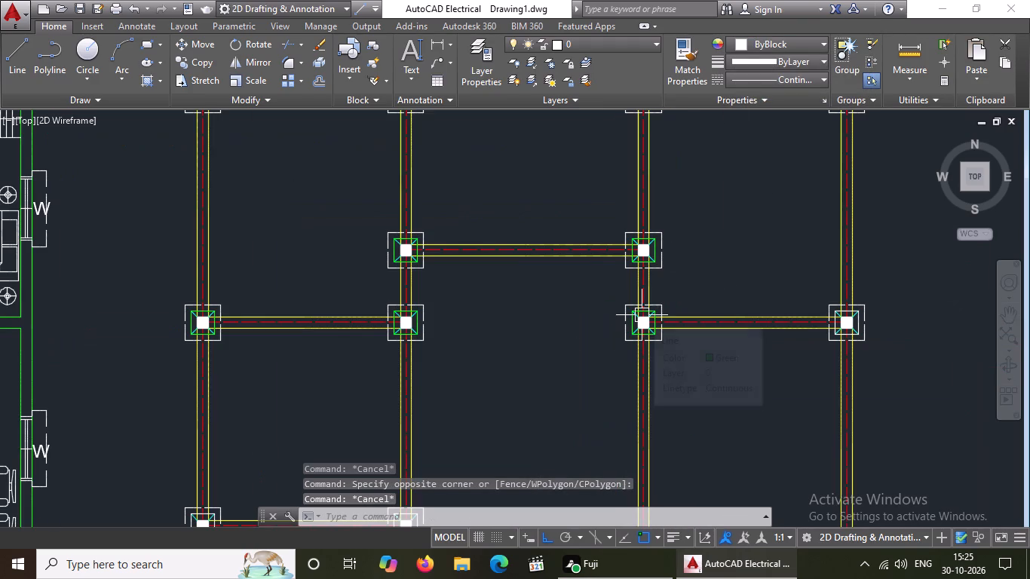
scroll(838, 339, up, 3)
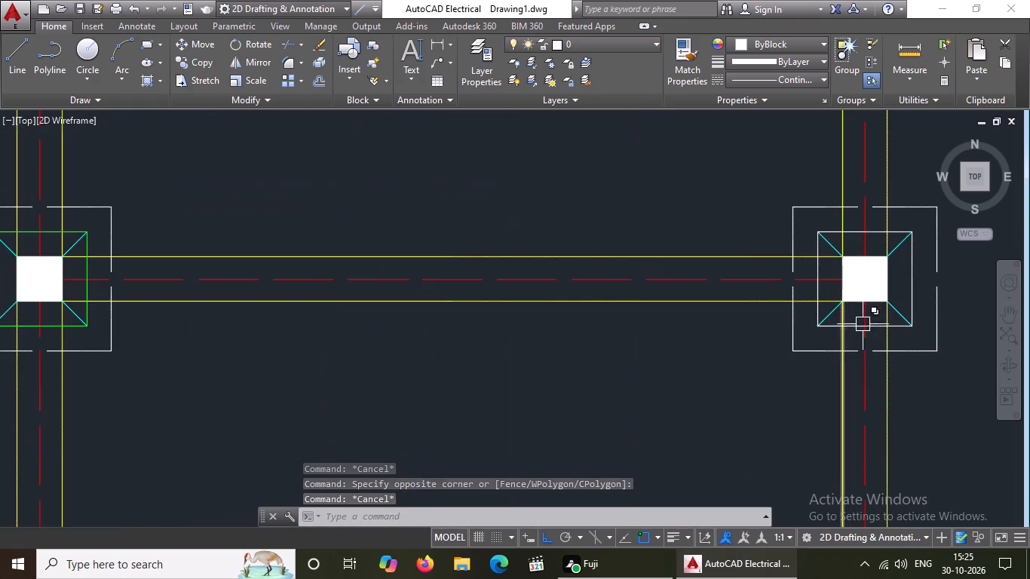
scroll(831, 326, up, 1)
click(809, 296)
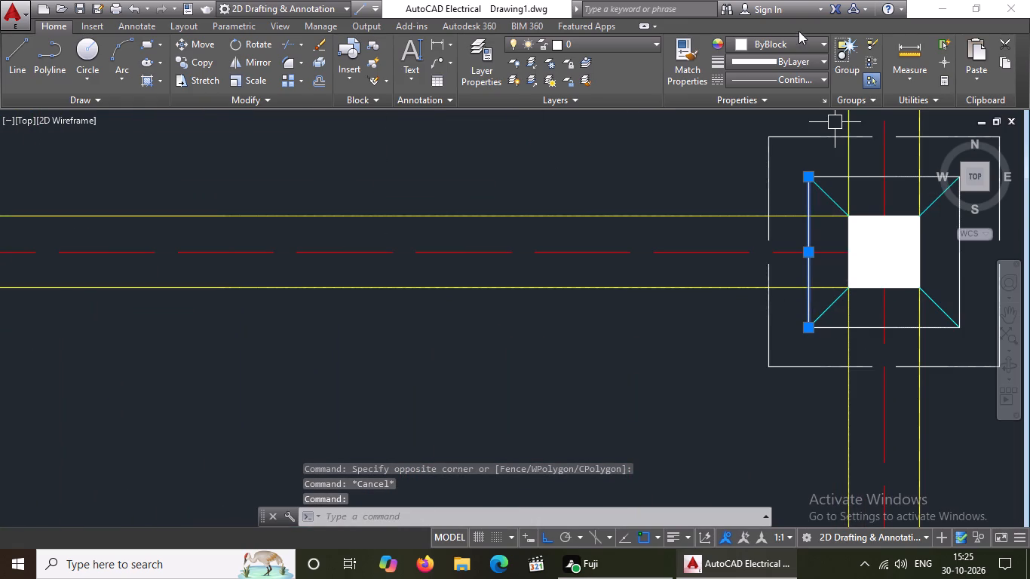
click(798, 39)
click(765, 198)
key(Escape)
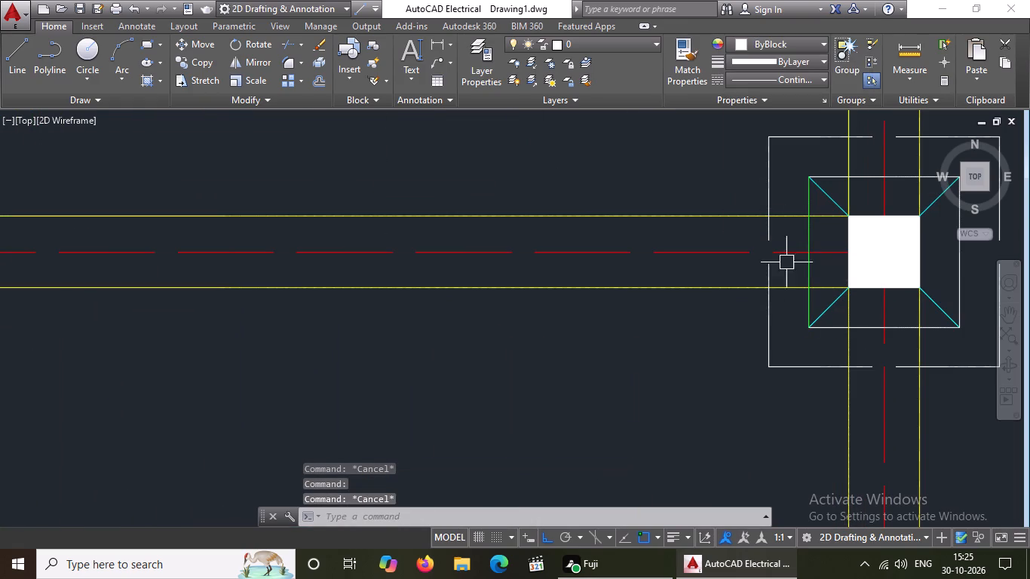
click(857, 327)
click(794, 47)
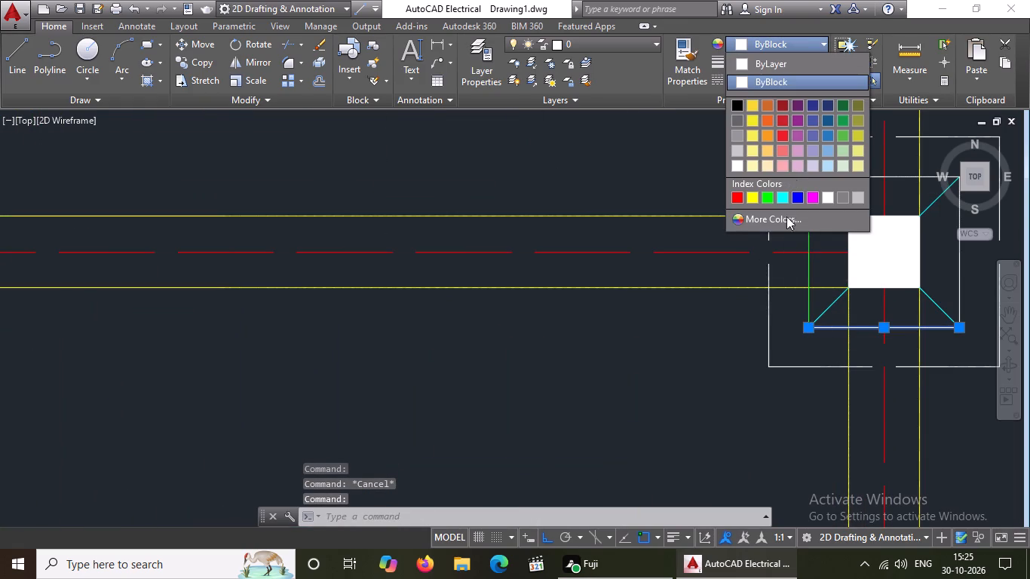
click(764, 195)
key(Escape)
Change the inner square's upper and right lines to Green at the rightmost footing of the third row.
scroll(709, 268, down, 2)
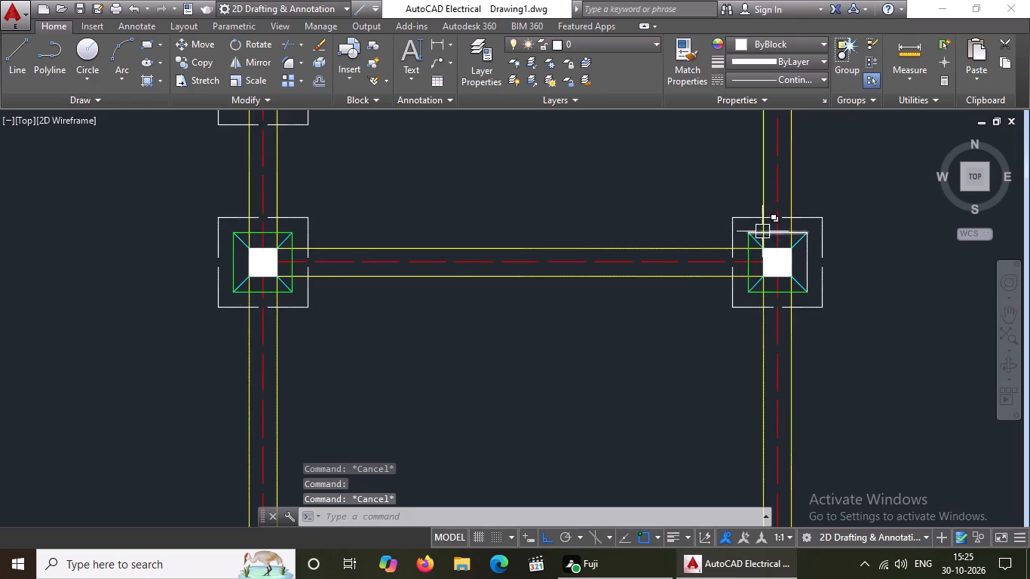
scroll(765, 230, up, 2)
click(775, 236)
click(762, 47)
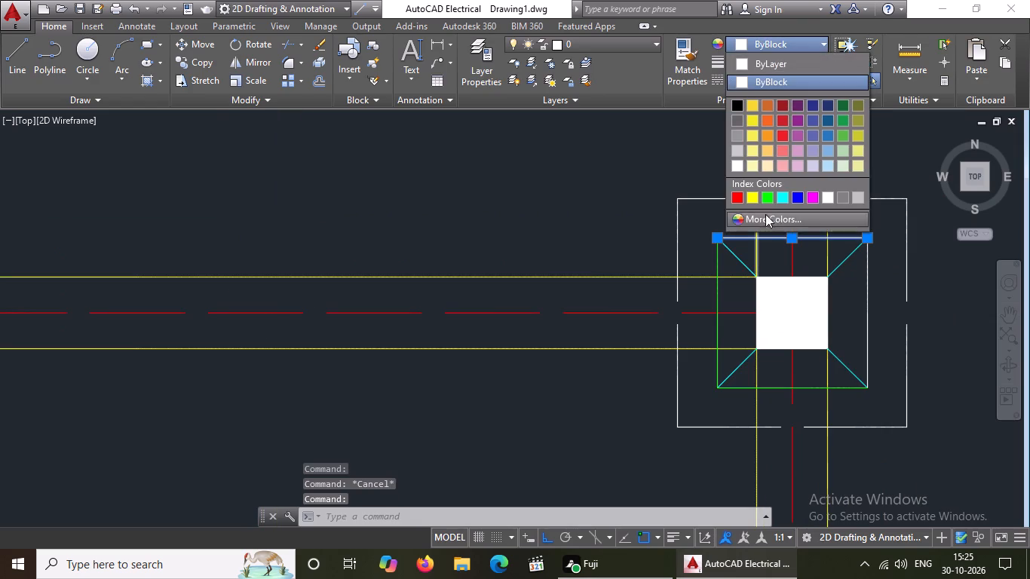
click(765, 197)
key(Escape)
drag(875, 279, 861, 287)
click(851, 297)
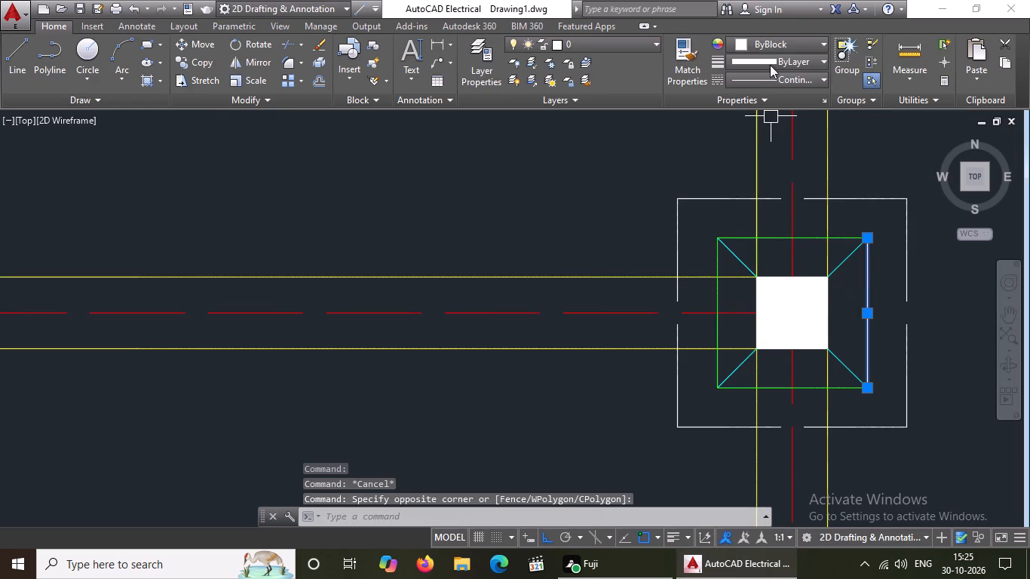
click(768, 40)
click(768, 196)
key(Escape)
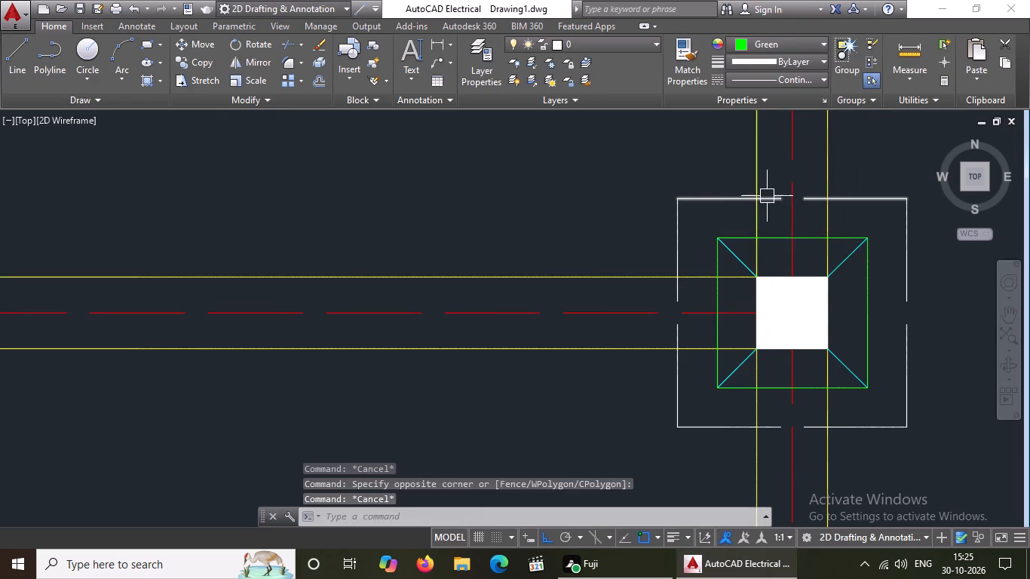
Change the inner square's upper line to Green at the leftmost footing of the fourth row.
scroll(713, 196, down, 2)
scroll(676, 258, down, 3)
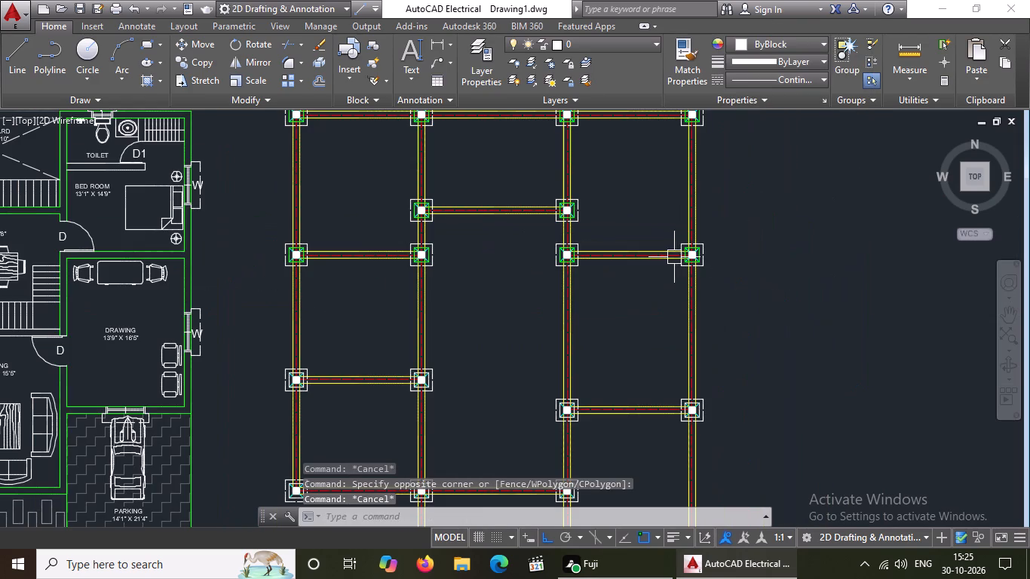
scroll(288, 406, up, 1)
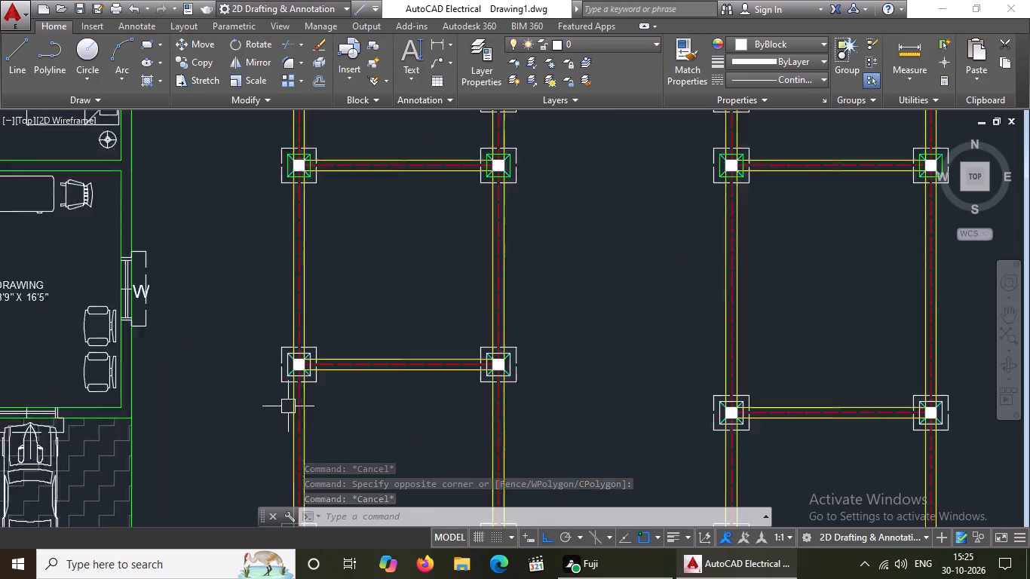
scroll(288, 406, up, 1)
scroll(330, 327, up, 5)
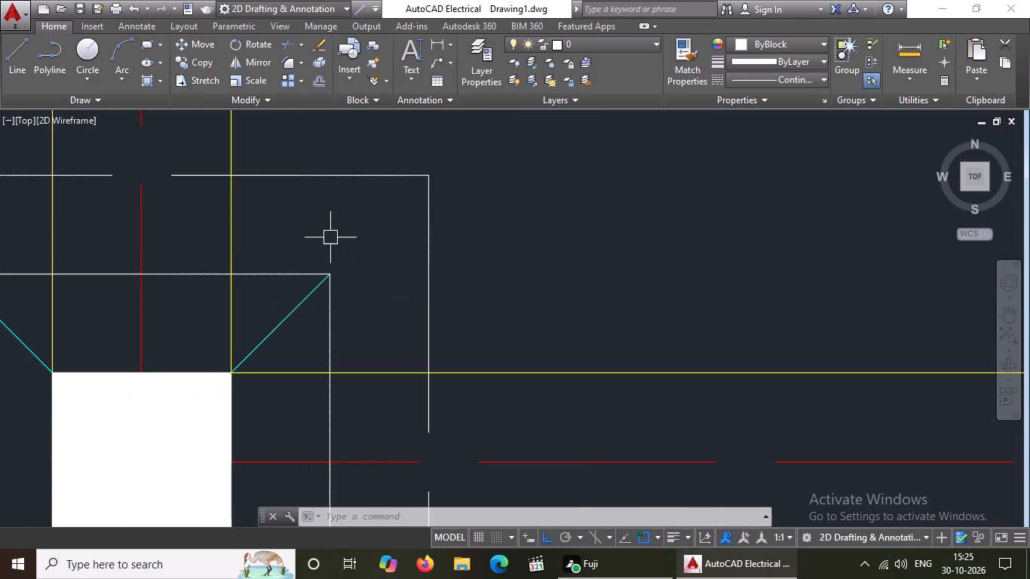
scroll(477, 253, down, 7)
scroll(480, 287, up, 3)
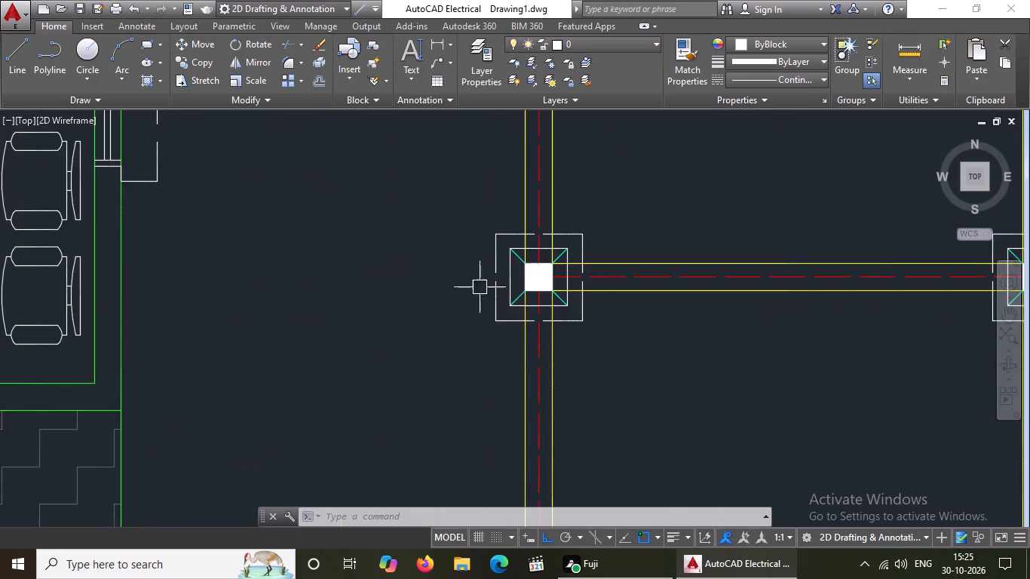
scroll(545, 269, up, 2)
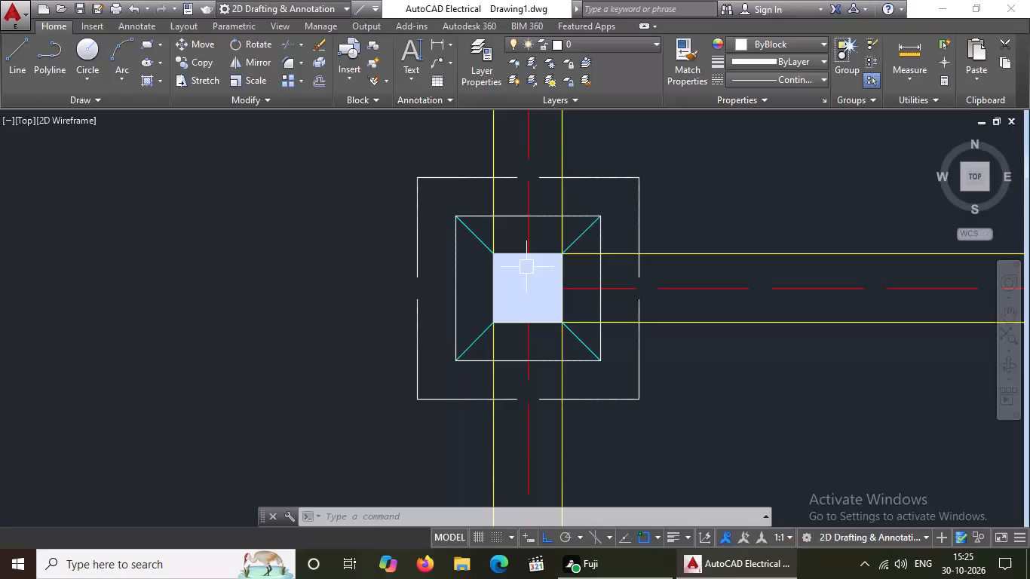
scroll(532, 267, down, 3)
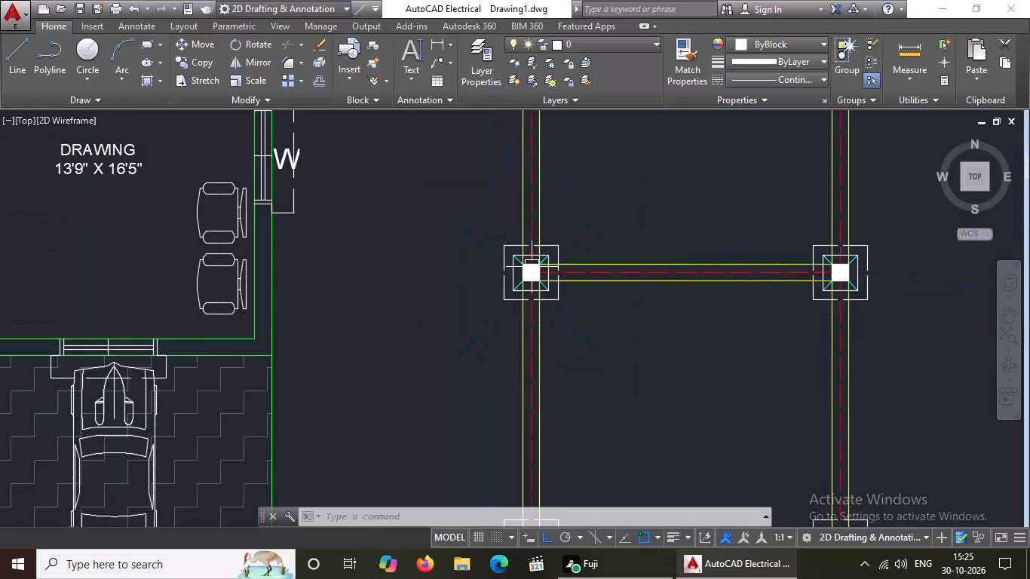
scroll(532, 267, down, 2)
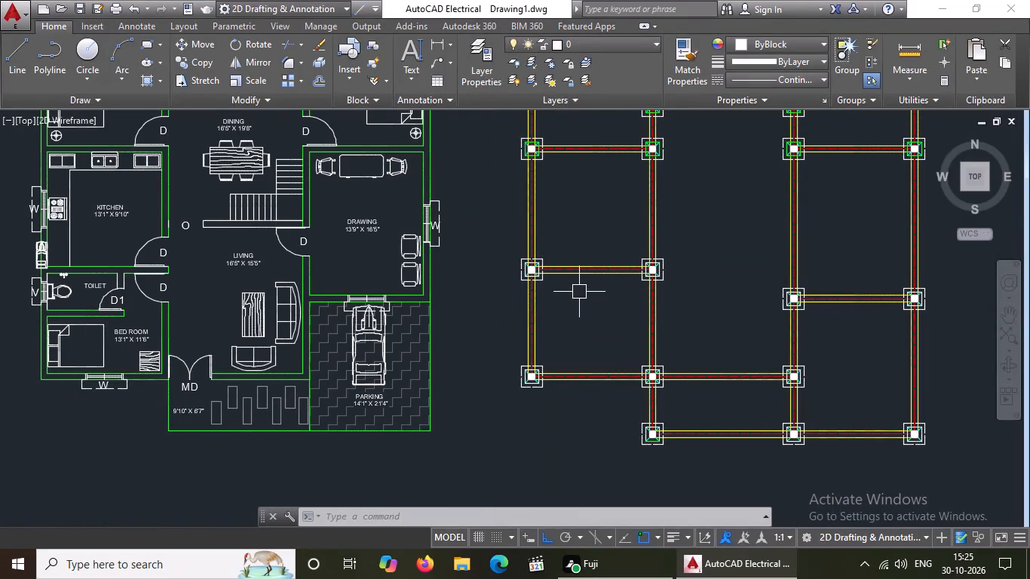
scroll(523, 262, up, 8)
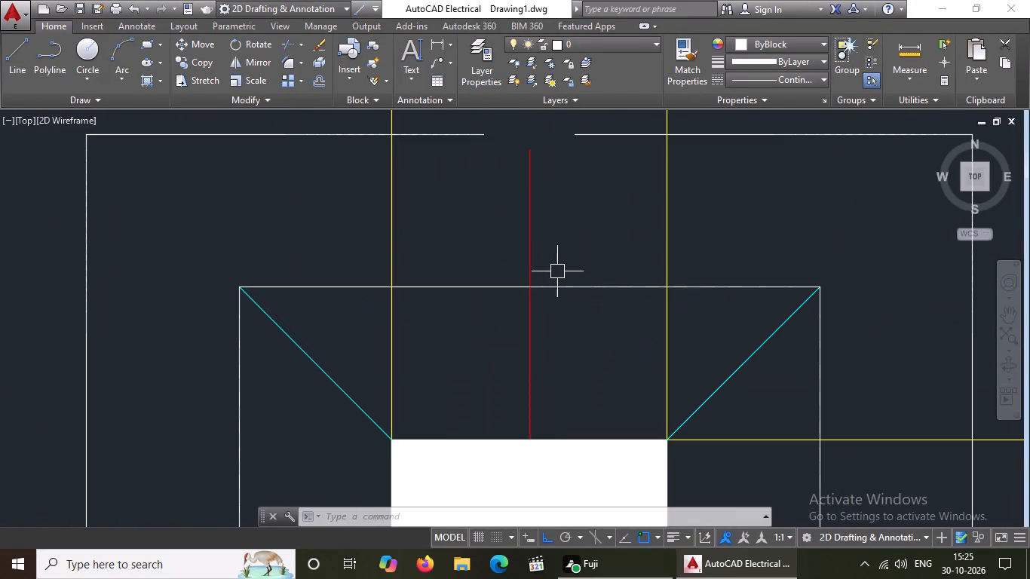
click(560, 270)
click(569, 316)
click(612, 289)
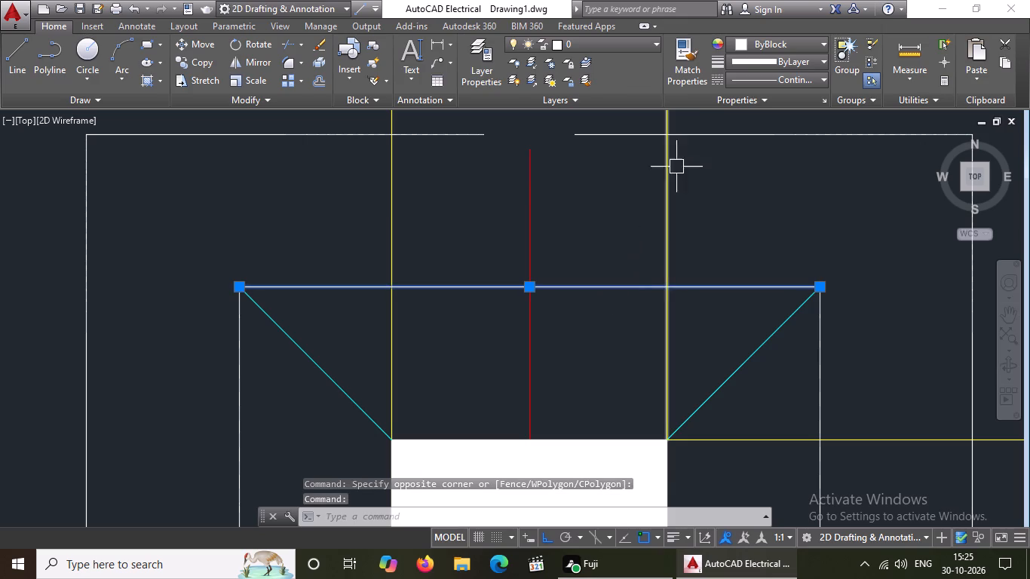
click(748, 43)
click(768, 195)
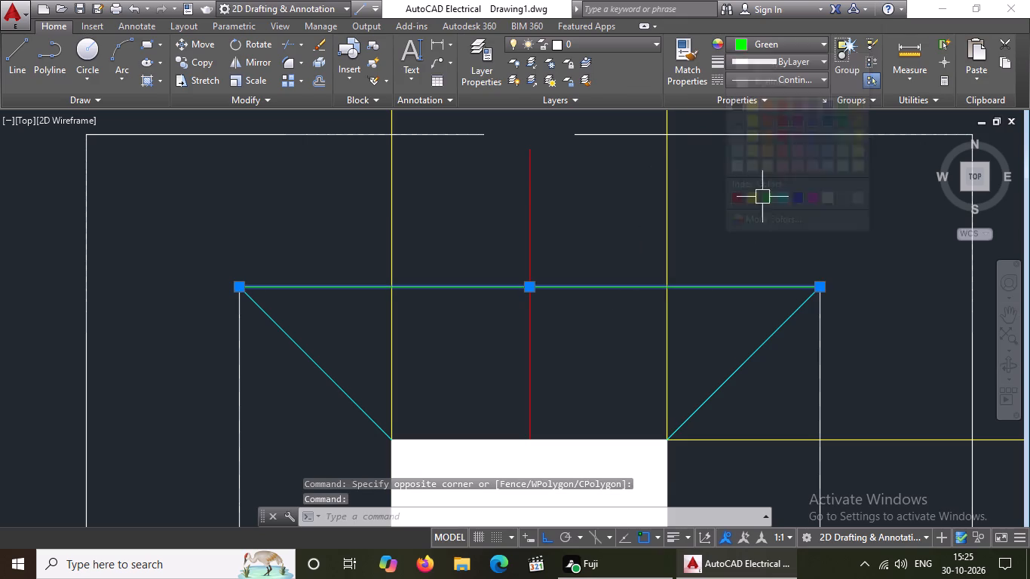
key(Escape)
Change the inner square's right line to Green at the leftmost footing of the fourth row.
scroll(713, 198, down, 4)
scroll(728, 229, up, 1)
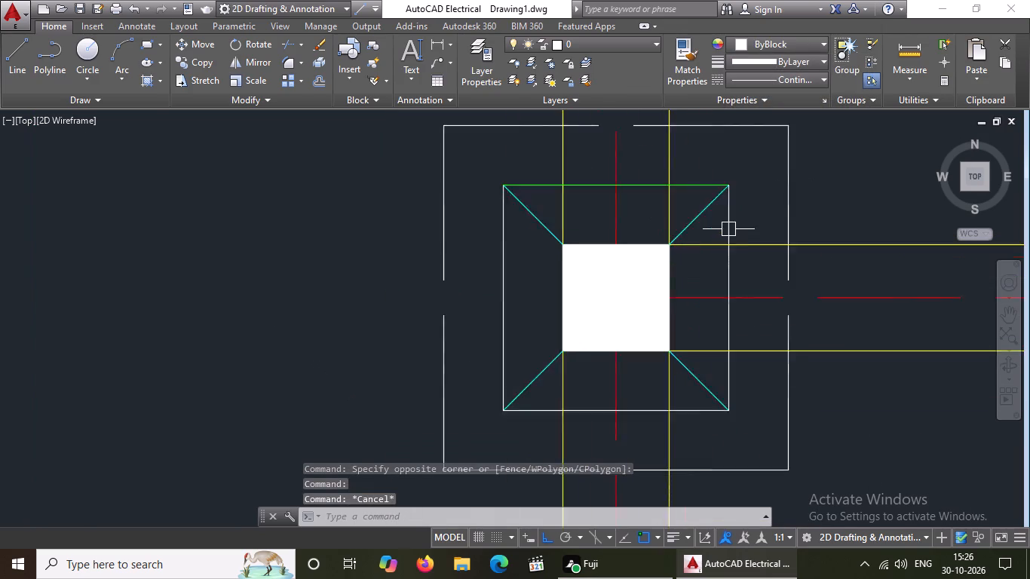
scroll(728, 229, up, 3)
click(740, 214)
click(717, 228)
click(783, 42)
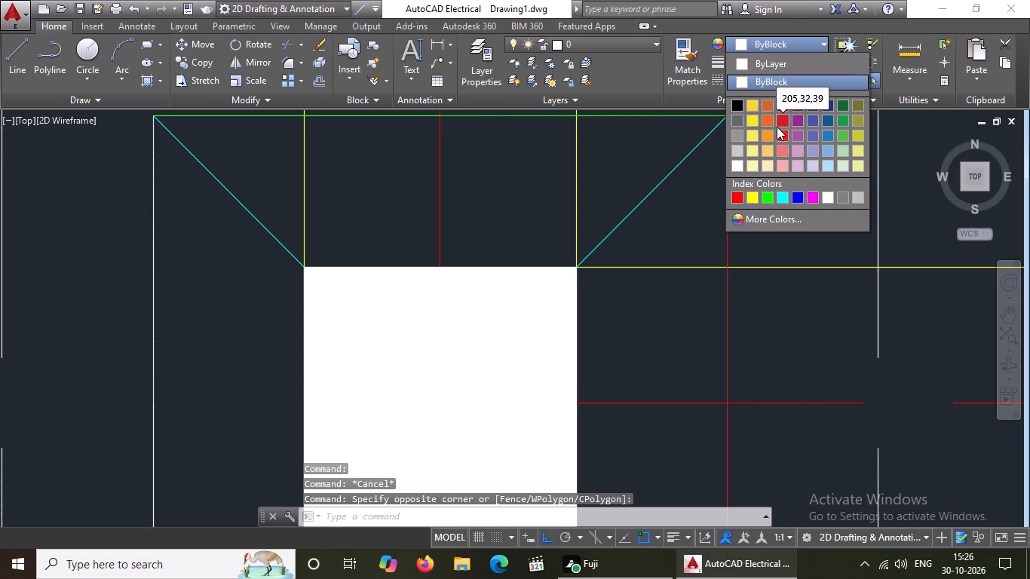
click(763, 196)
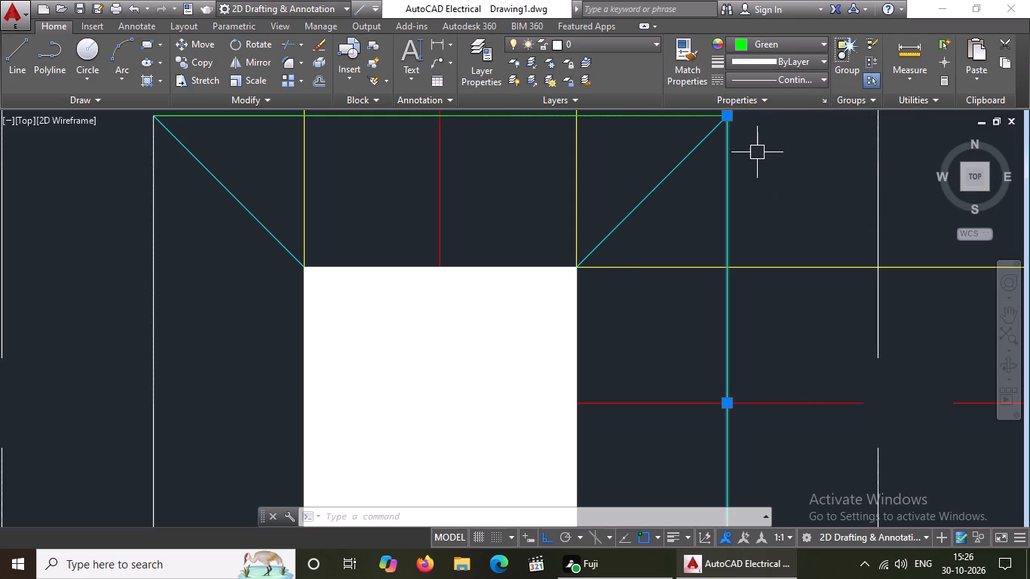
Change the inner square's left and lower lines to Green at the leftmost footing of the fourth row.
key(Escape)
scroll(734, 168, down, 3)
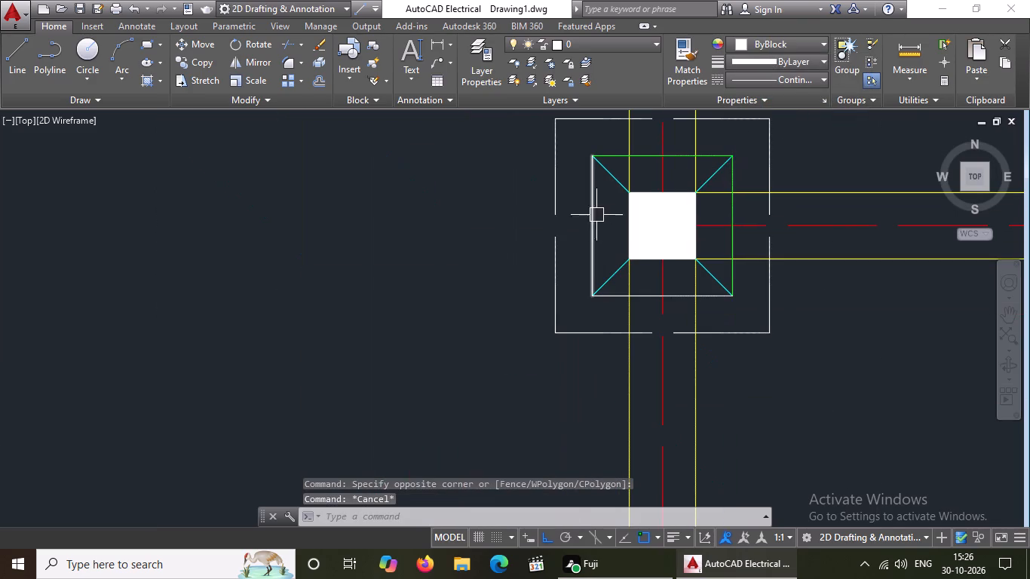
drag(607, 209, 592, 222)
click(559, 247)
click(786, 39)
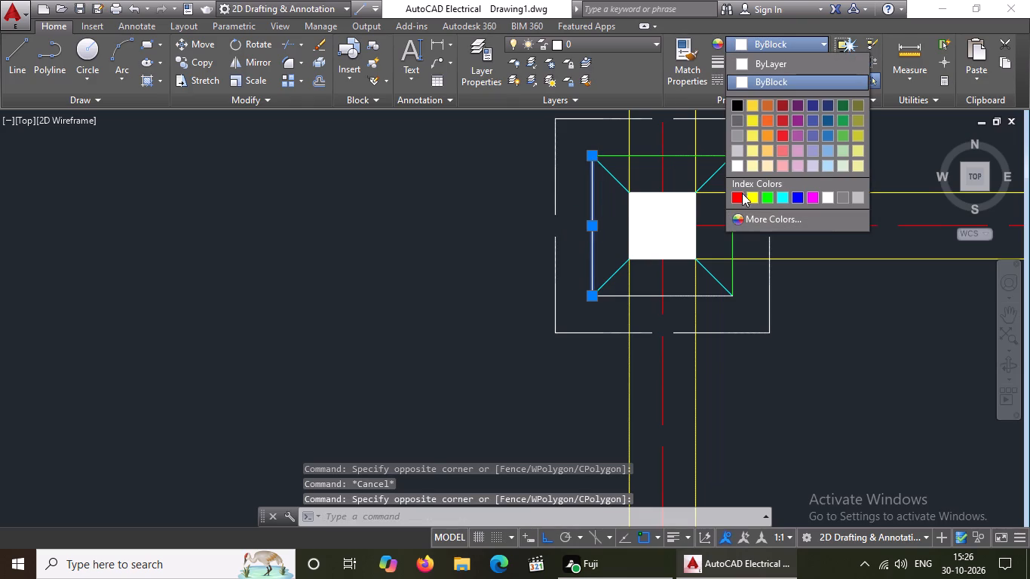
click(767, 198)
key(Escape)
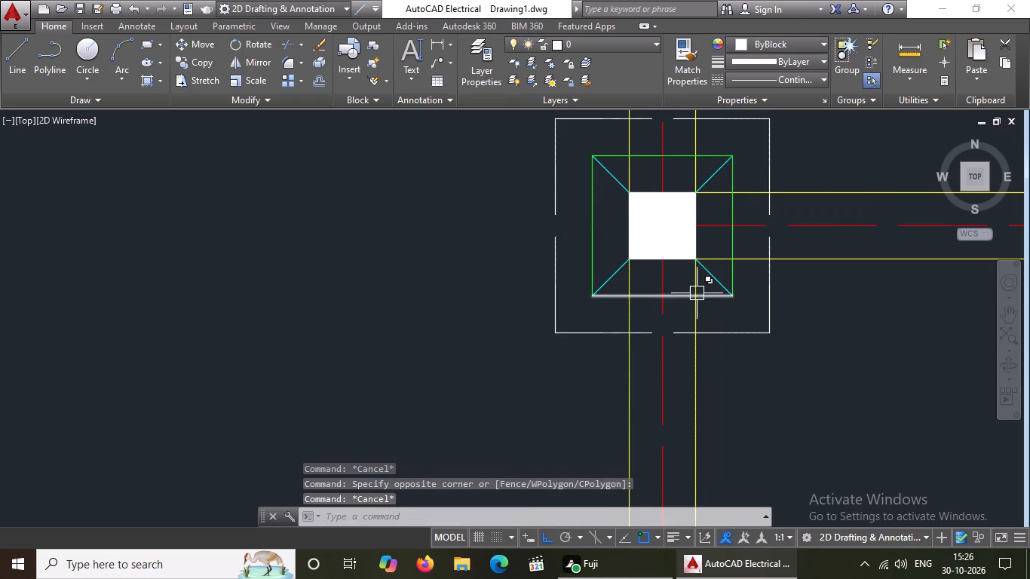
drag(682, 284, 682, 296)
click(684, 305)
click(678, 294)
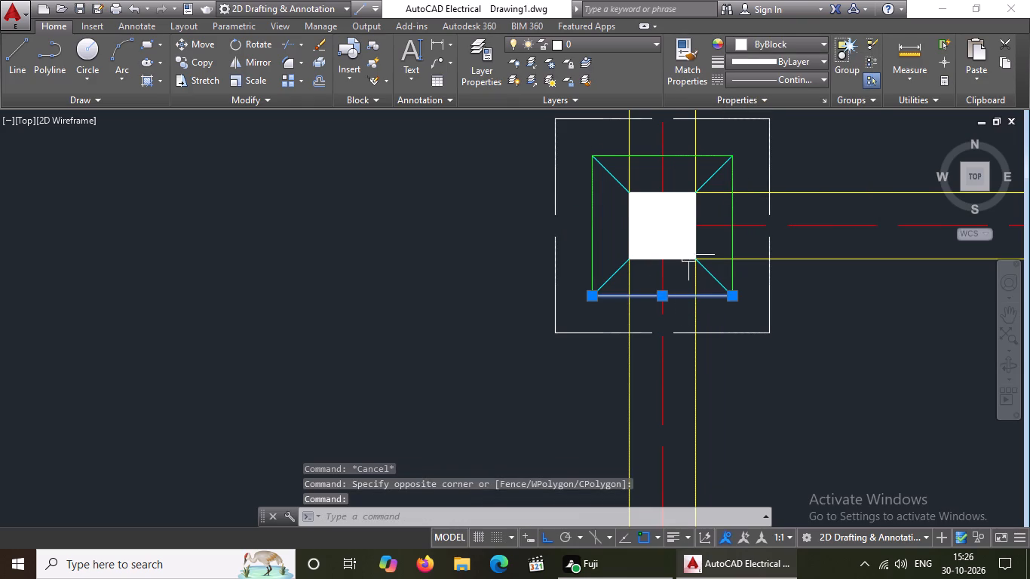
click(776, 47)
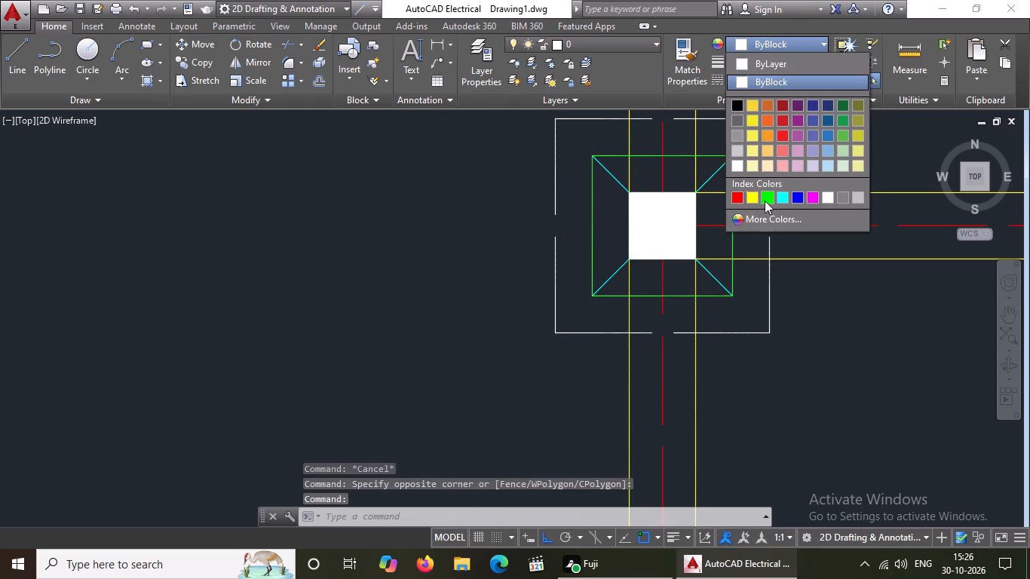
click(762, 198)
key(Escape)
Change the inner square's upper line to Green at the rightmost footing of the fourth row.
scroll(716, 209, down, 7)
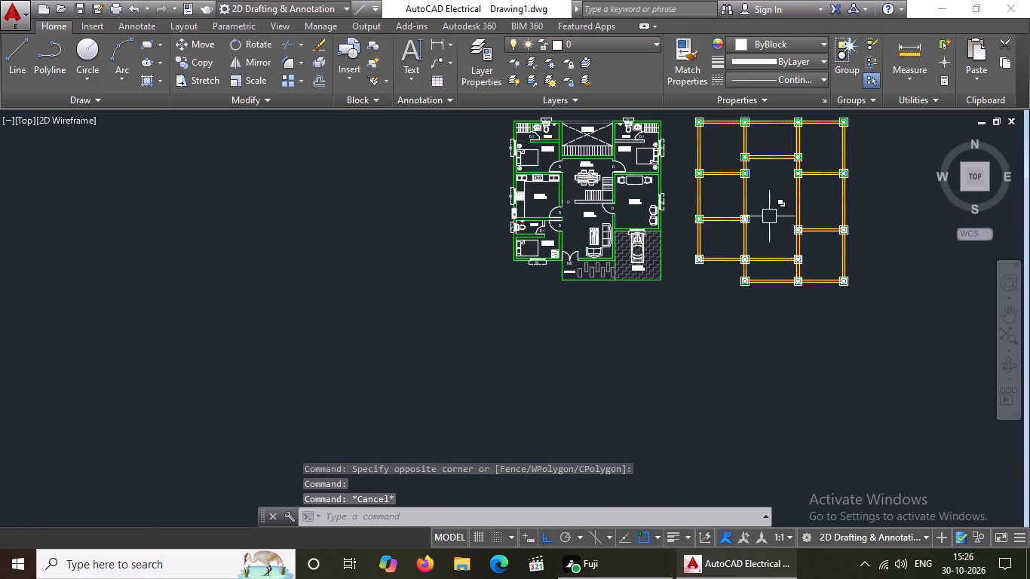
scroll(722, 224, up, 3)
scroll(731, 222, down, 2)
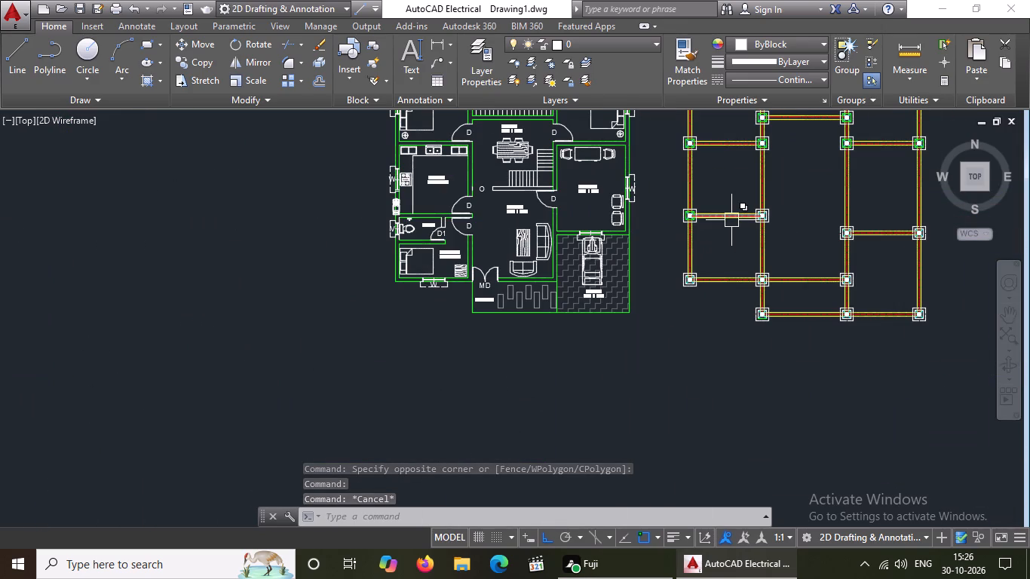
scroll(768, 217, up, 9)
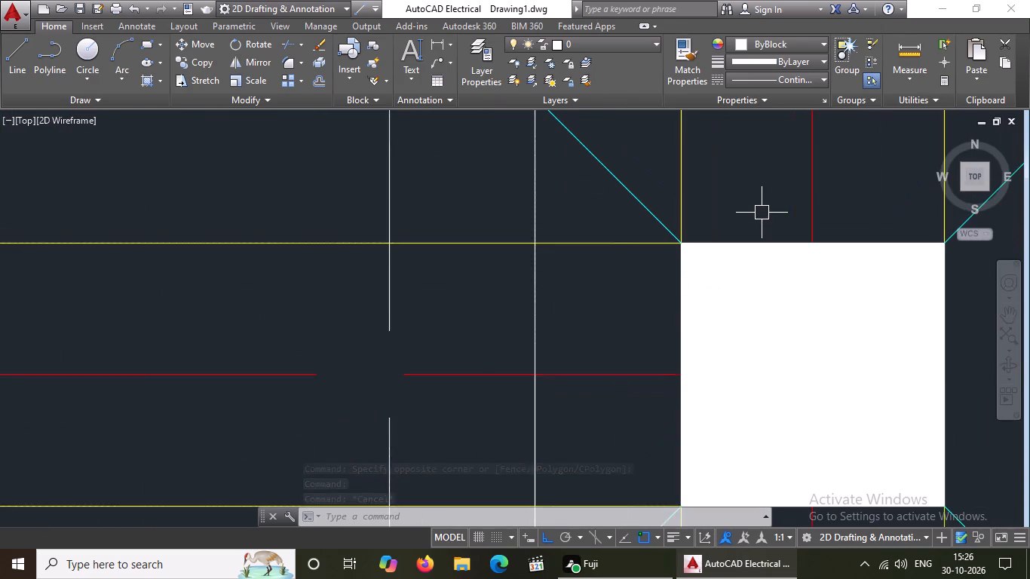
scroll(769, 179, down, 3)
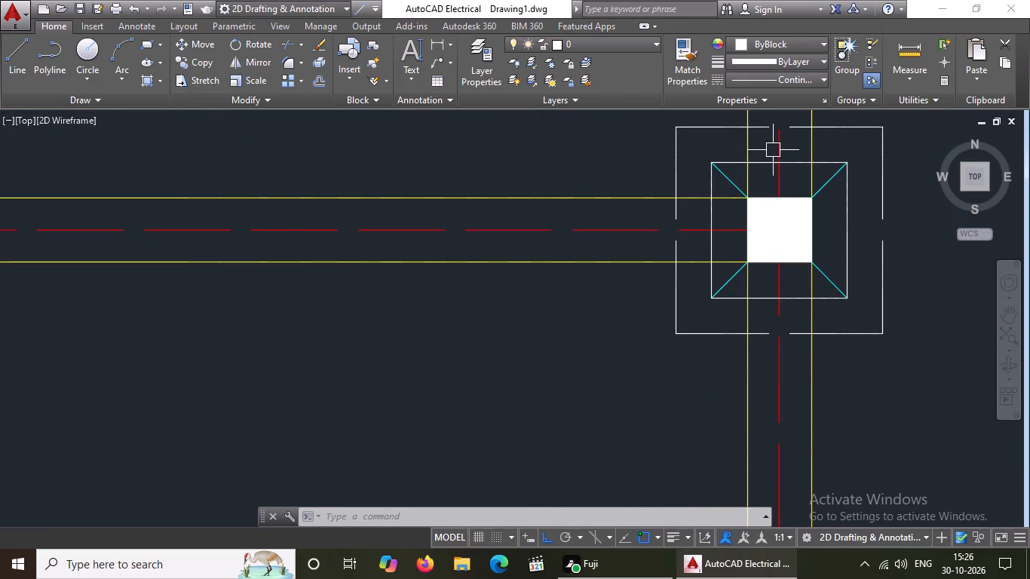
click(760, 149)
click(755, 188)
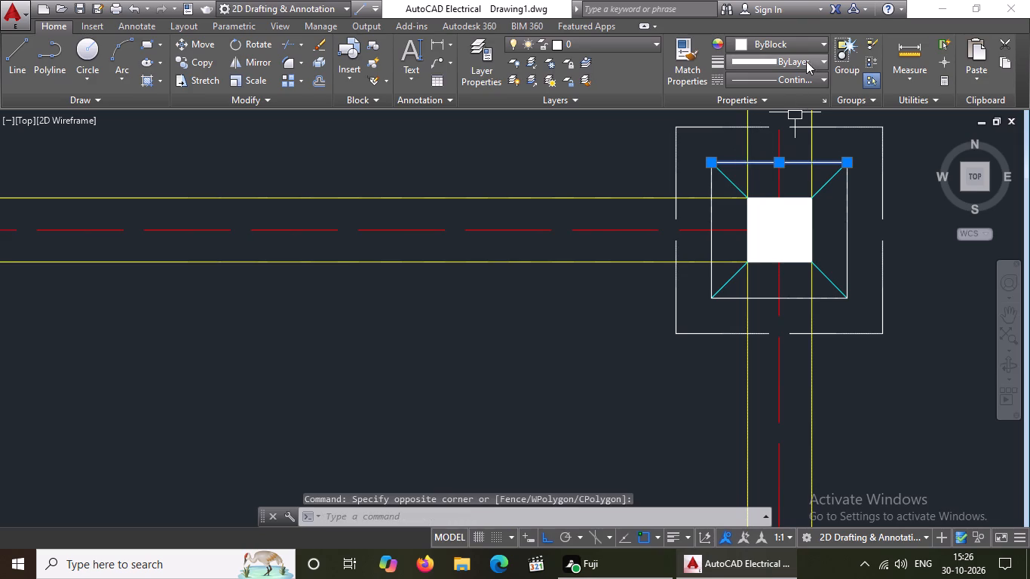
click(789, 44)
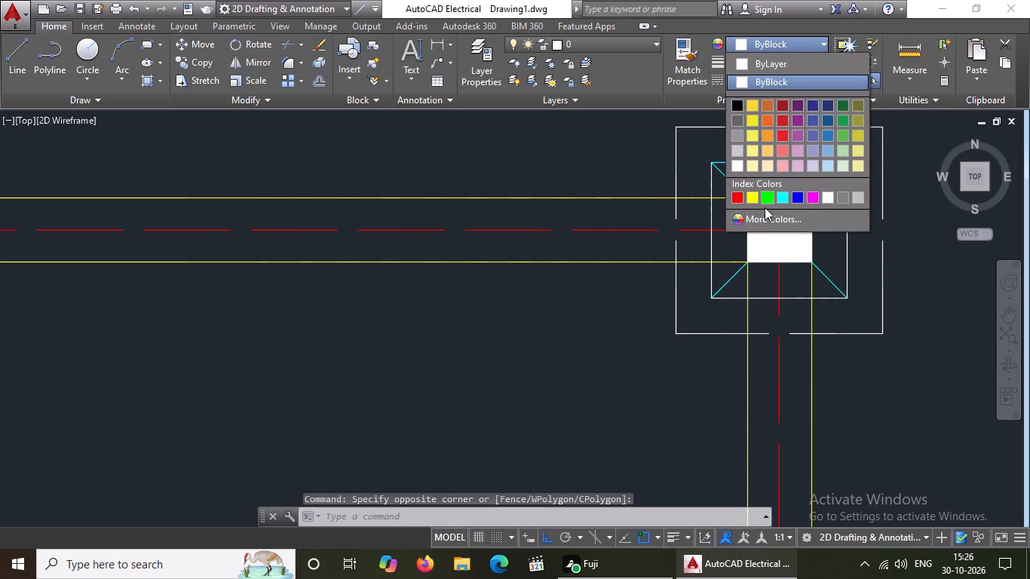
click(764, 193)
key(Escape)
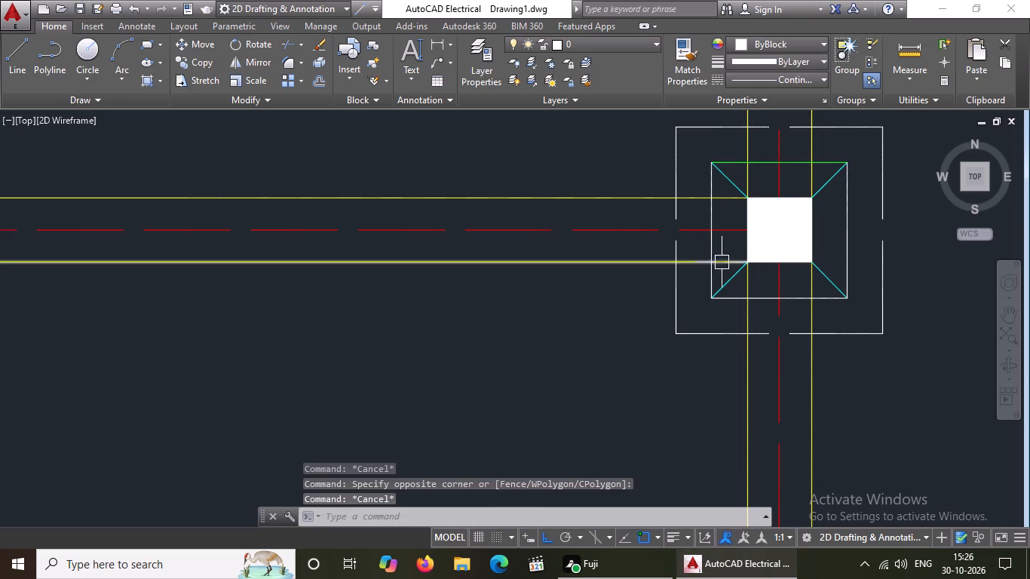
Change the inner square's left and lower lines to Green at the rightmost footing of the fourth row.
click(722, 246)
click(693, 251)
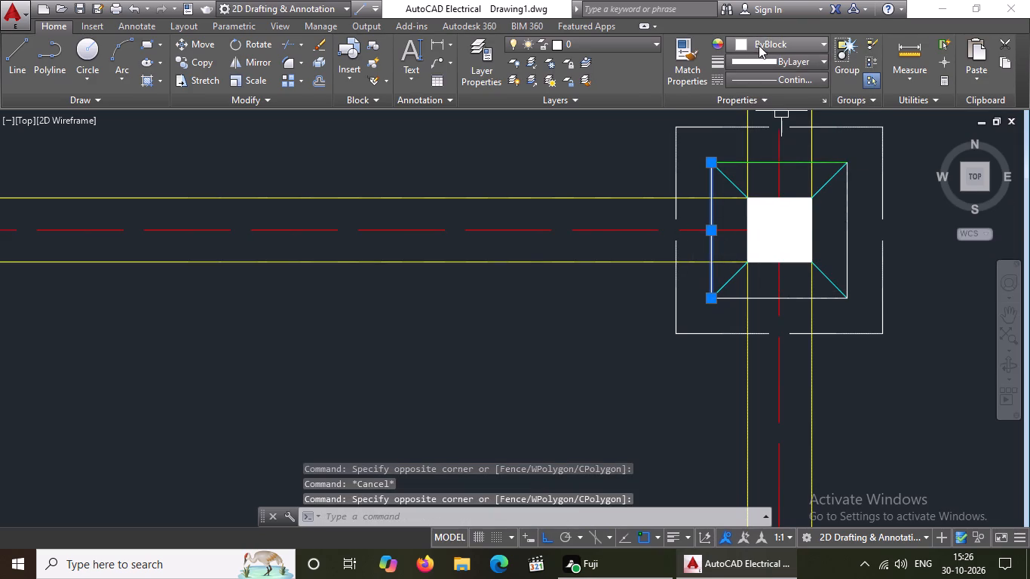
click(759, 41)
click(767, 198)
key(Escape)
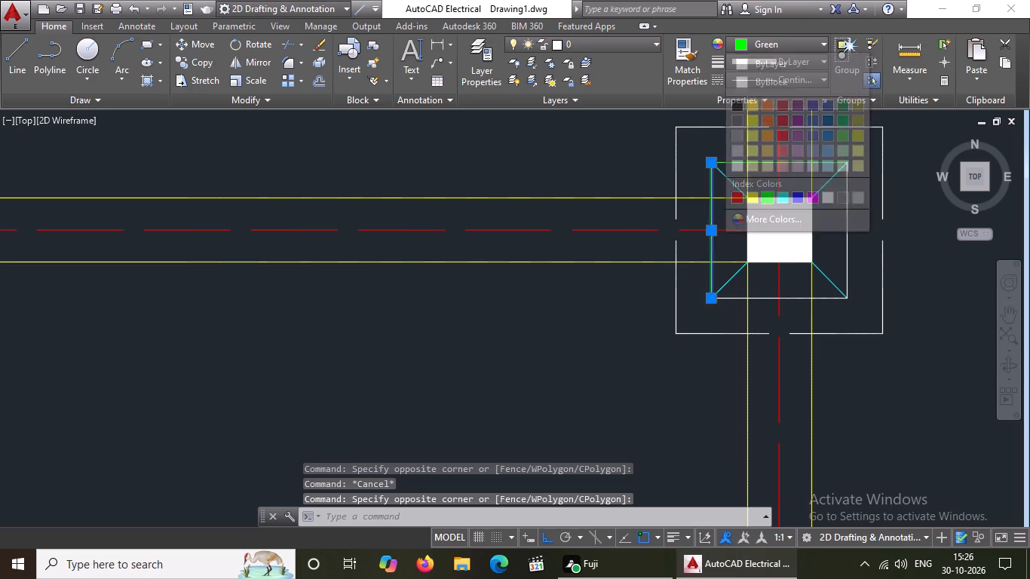
scroll(777, 307, up, 2)
drag(746, 259, 733, 322)
click(733, 322)
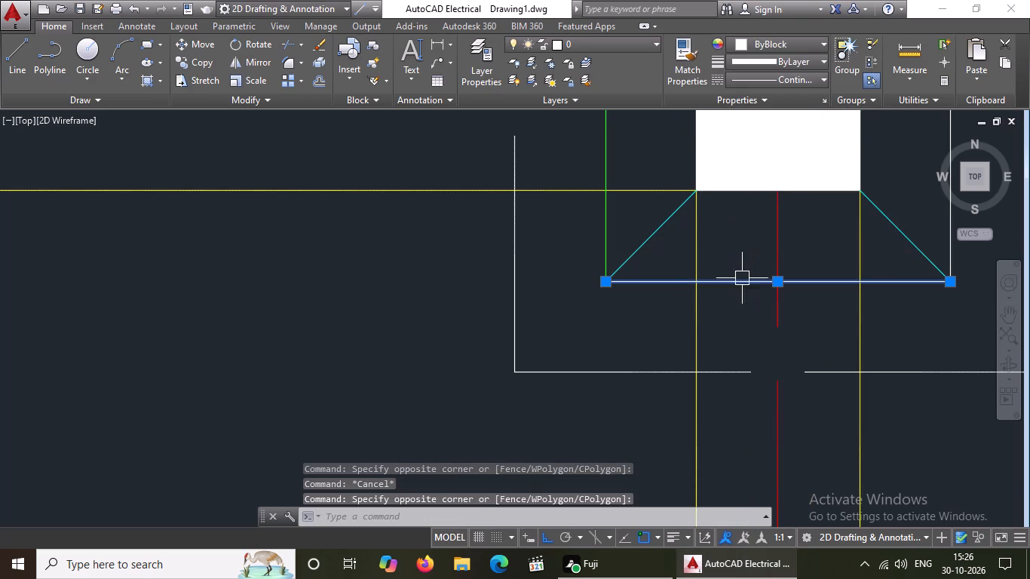
click(789, 41)
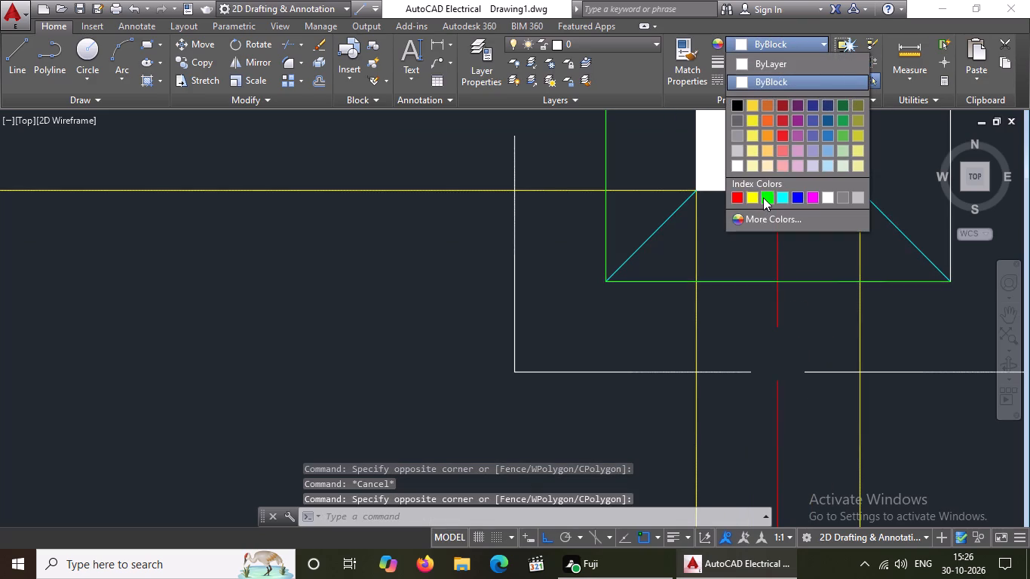
click(763, 198)
key(Escape)
Change the inner square's right line to Green at the rightmost footing of the fourth row.
scroll(700, 231, down, 2)
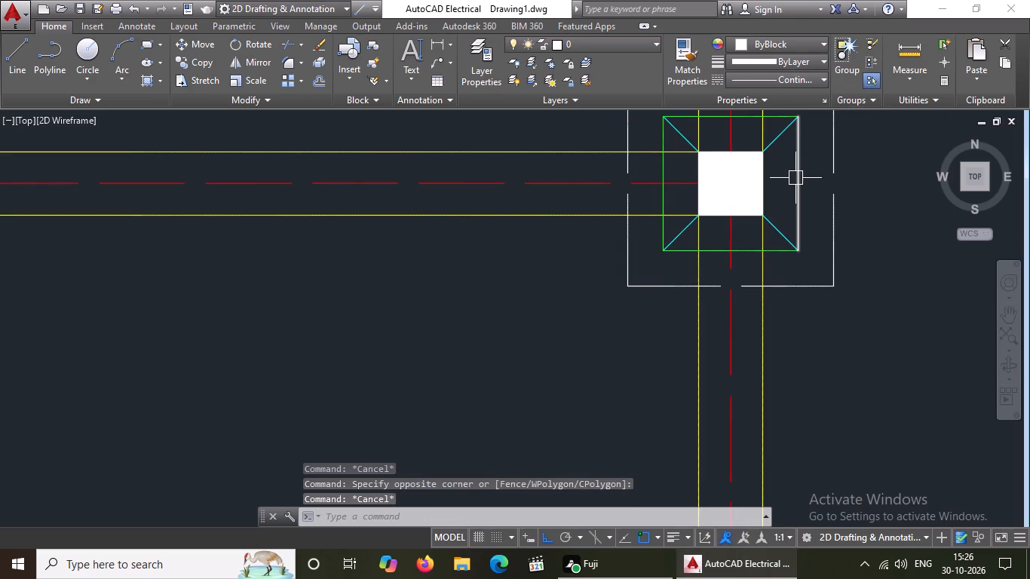
click(814, 148)
click(784, 174)
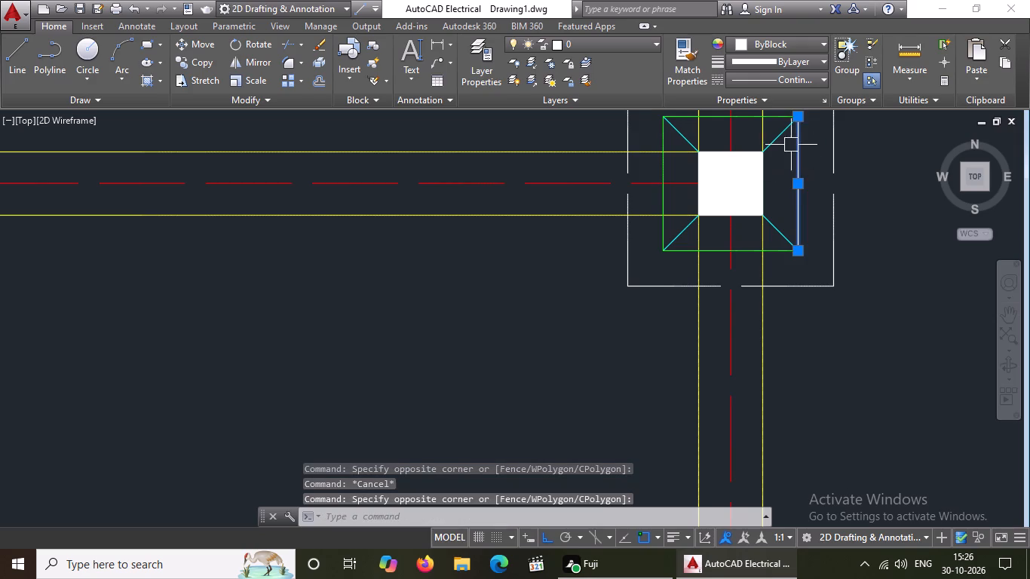
click(771, 40)
click(768, 198)
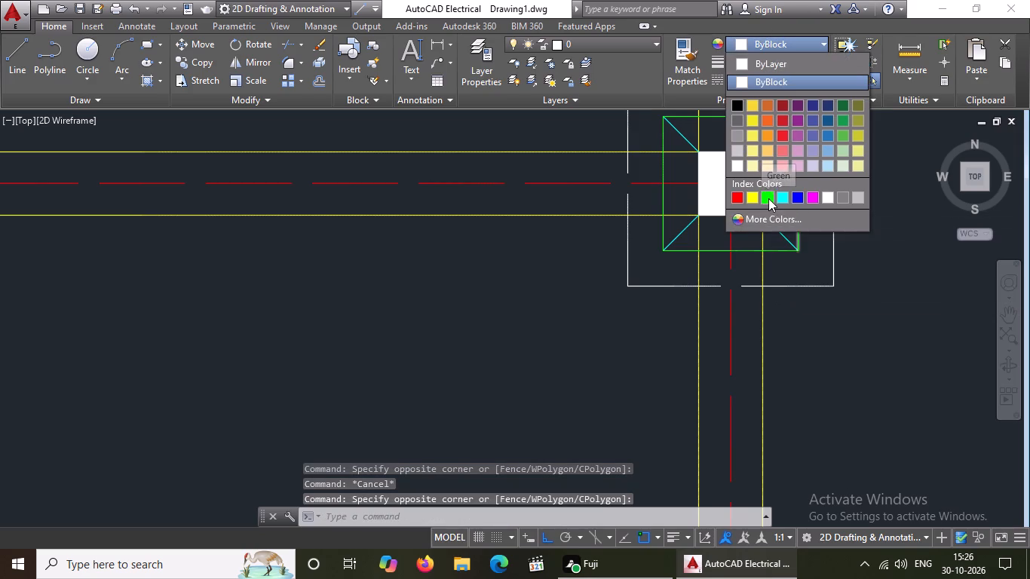
key(Escape)
scroll(675, 189, down, 3)
key(Escape)
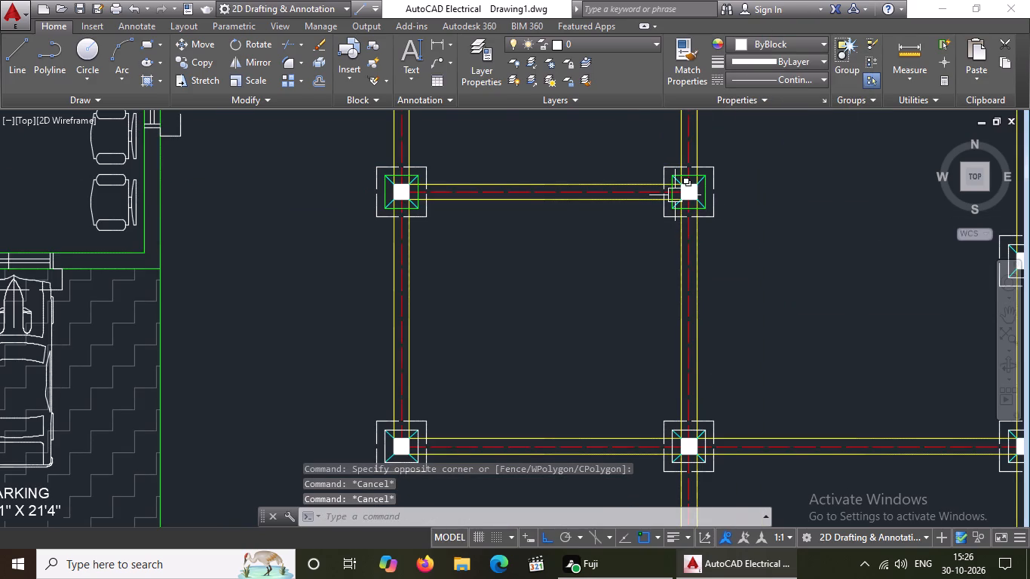
Change the inner square's upper line to Green at the leftmost footing of the fifth row.
scroll(667, 206, down, 4)
scroll(740, 164, up, 1)
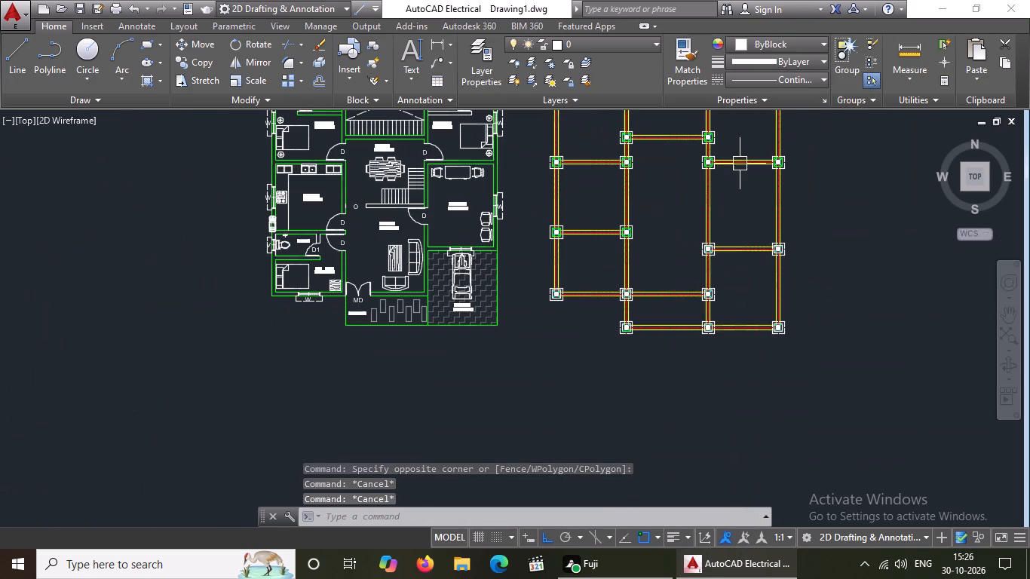
scroll(704, 248, up, 5)
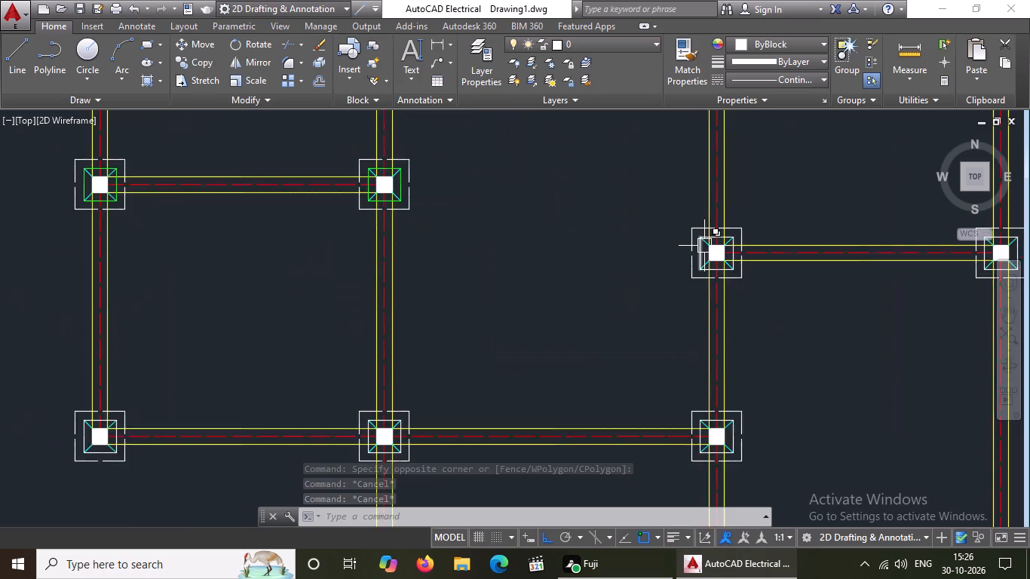
scroll(704, 246, up, 2)
drag(763, 169, 759, 185)
click(750, 232)
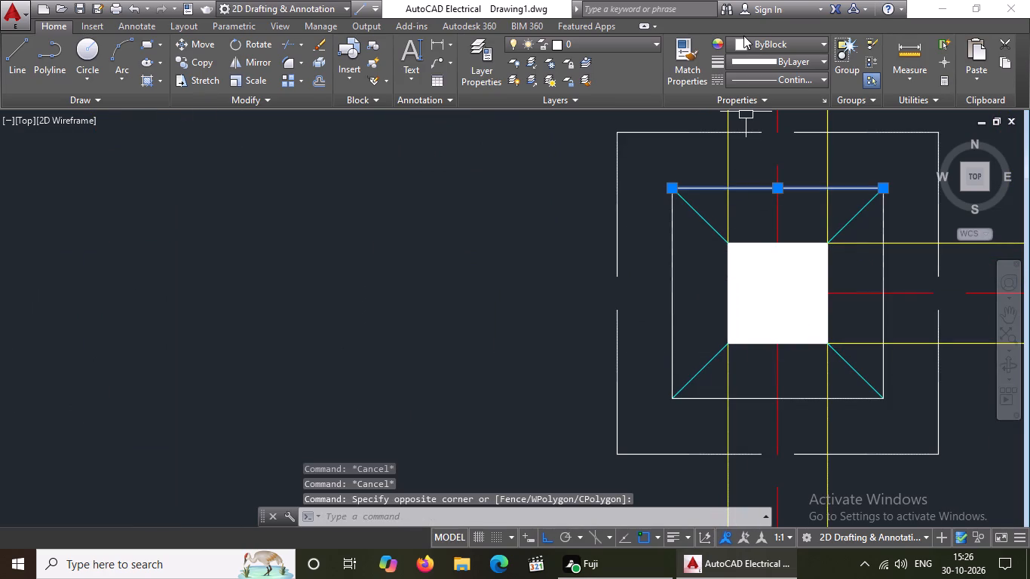
click(743, 41)
click(764, 193)
key(Escape)
Change the inner square's left and right lines to Green at the leftmost footing of the fifth row.
click(696, 291)
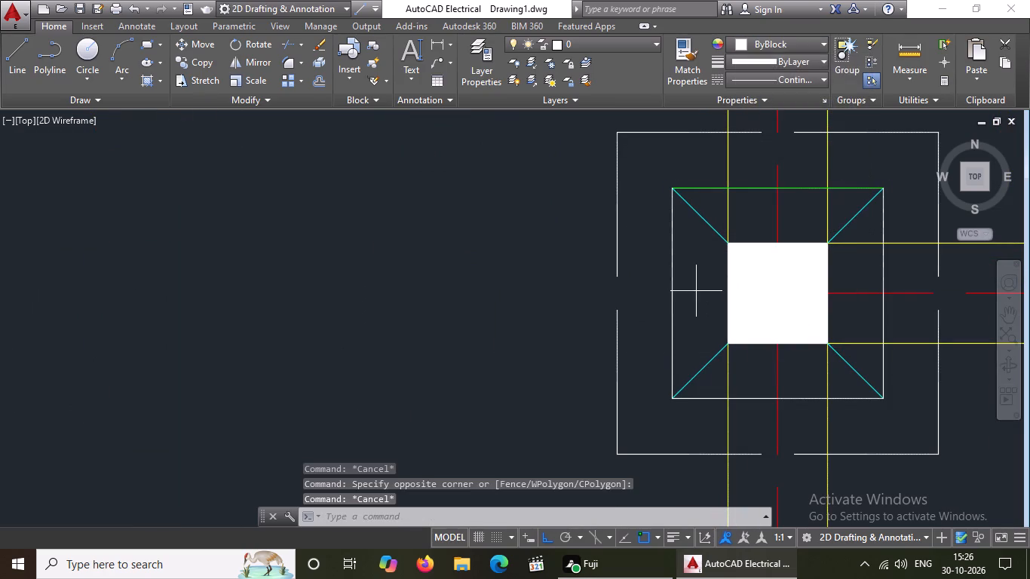
click(654, 311)
click(773, 48)
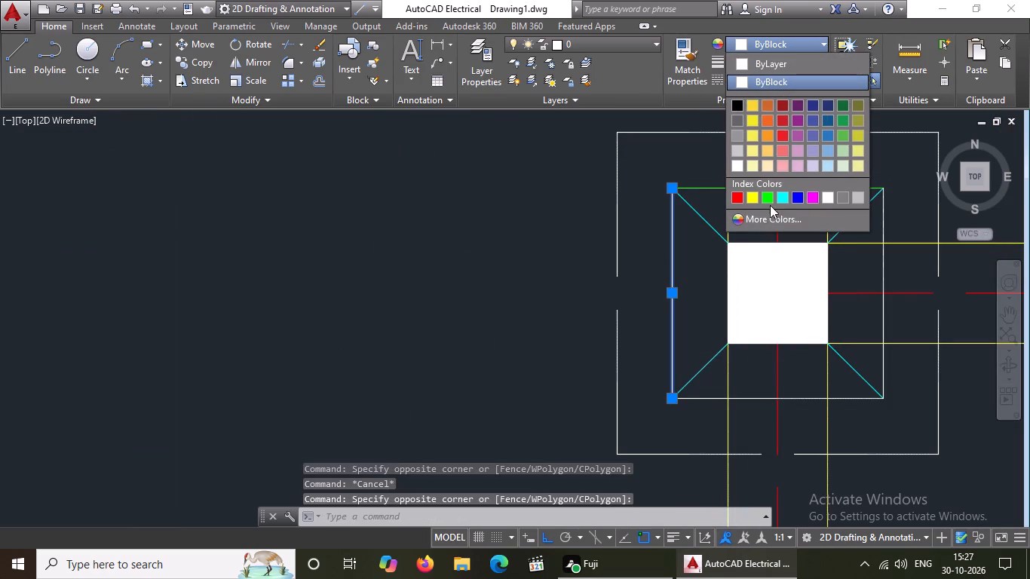
click(769, 199)
key(Escape)
scroll(734, 270, down, 1)
scroll(831, 260, up, 2)
click(837, 262)
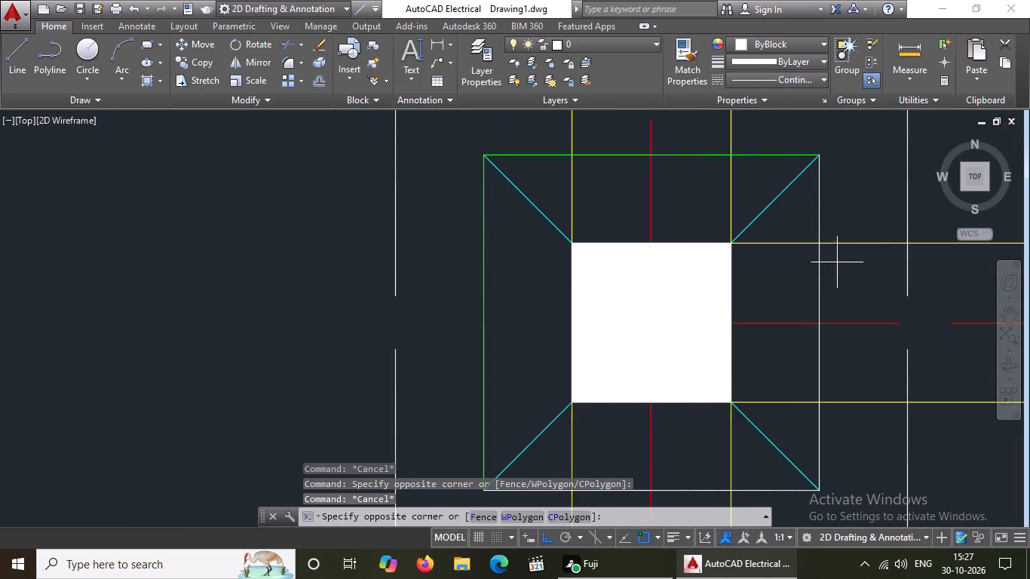
click(798, 286)
click(786, 43)
click(765, 199)
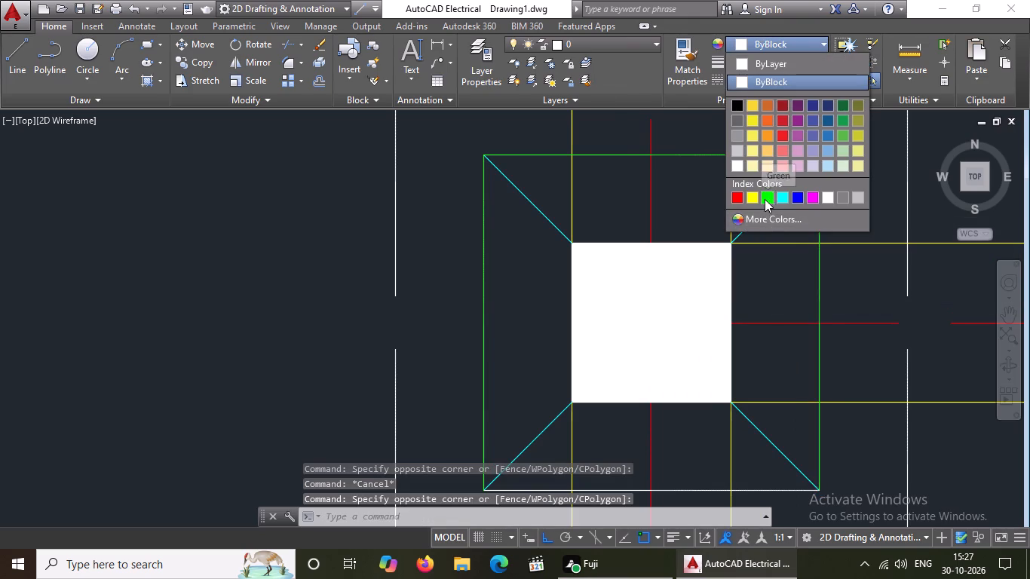
key(Escape)
Change the inner square's lower line to Green at the leftmost footing of the fifth row.
scroll(755, 225, down, 2)
scroll(731, 351, up, 2)
drag(727, 332, 731, 316)
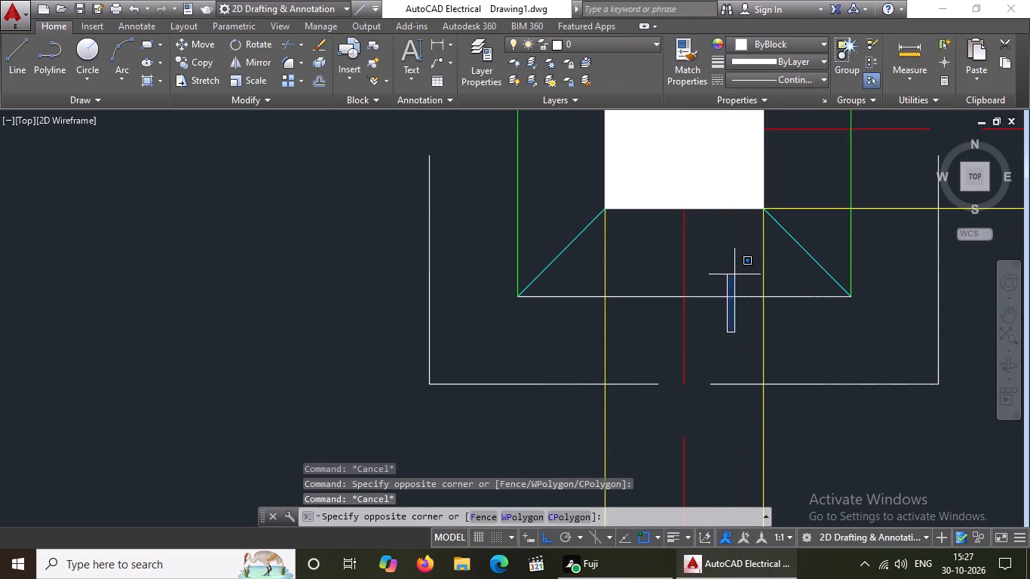
click(732, 262)
drag(730, 259, 725, 286)
click(716, 332)
click(732, 47)
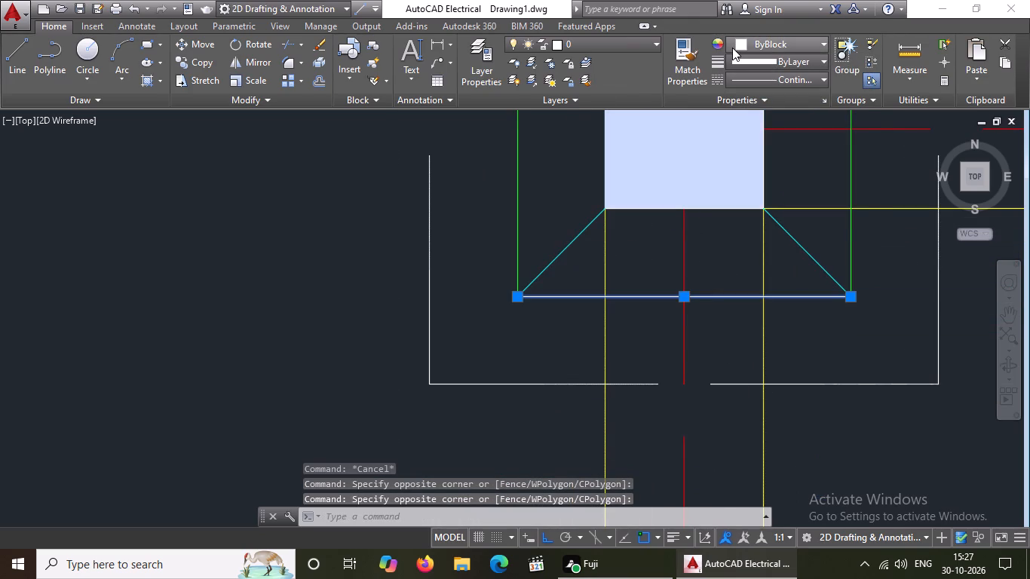
click(769, 198)
key(Escape)
Change the inner square's upper line to Green at the rightmost footing of the fifth row.
scroll(631, 286, down, 2)
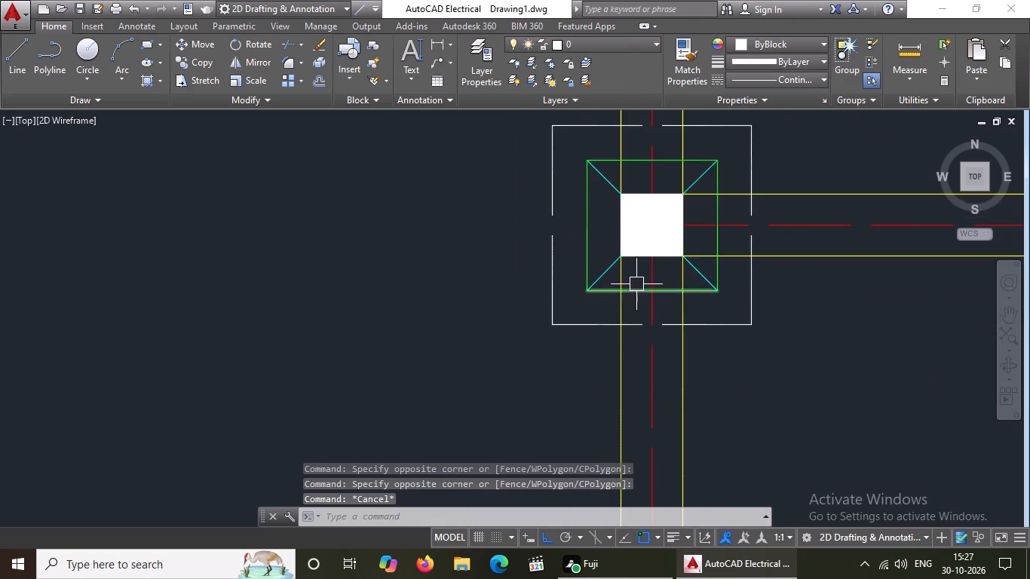
scroll(640, 281, down, 5)
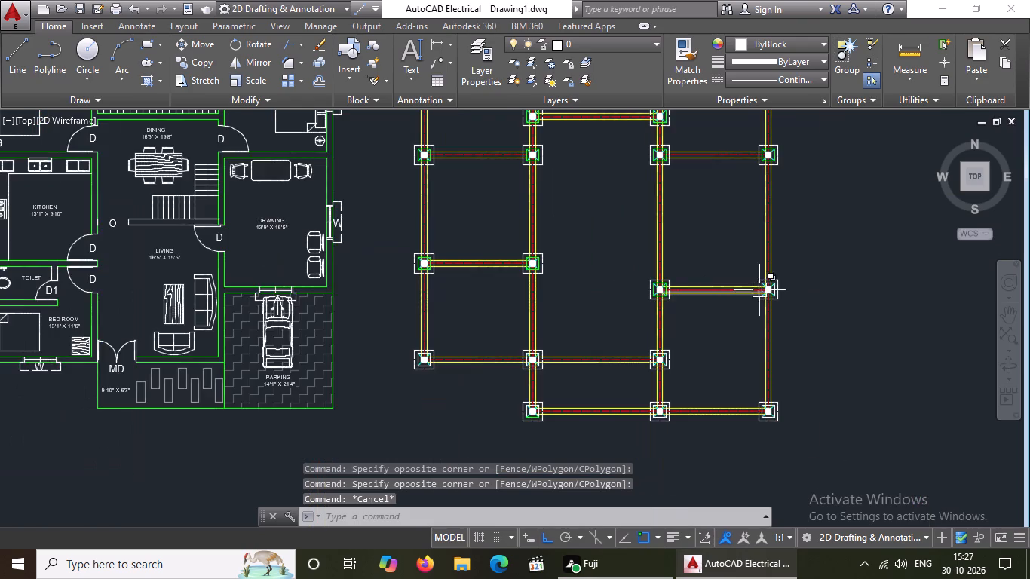
scroll(759, 289, up, 7)
drag(755, 169, 756, 194)
drag(756, 253, 754, 247)
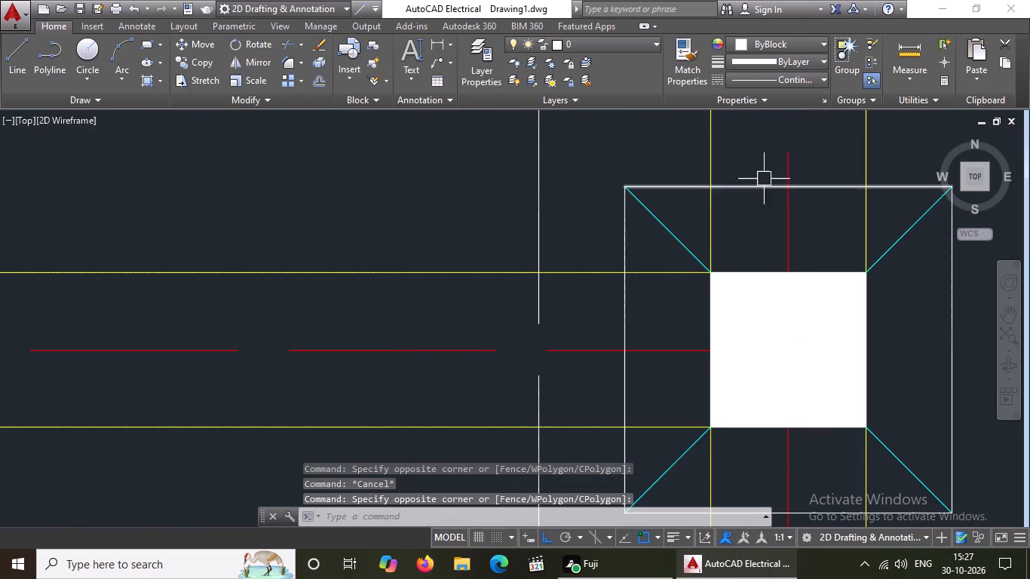
click(768, 173)
click(765, 195)
click(769, 41)
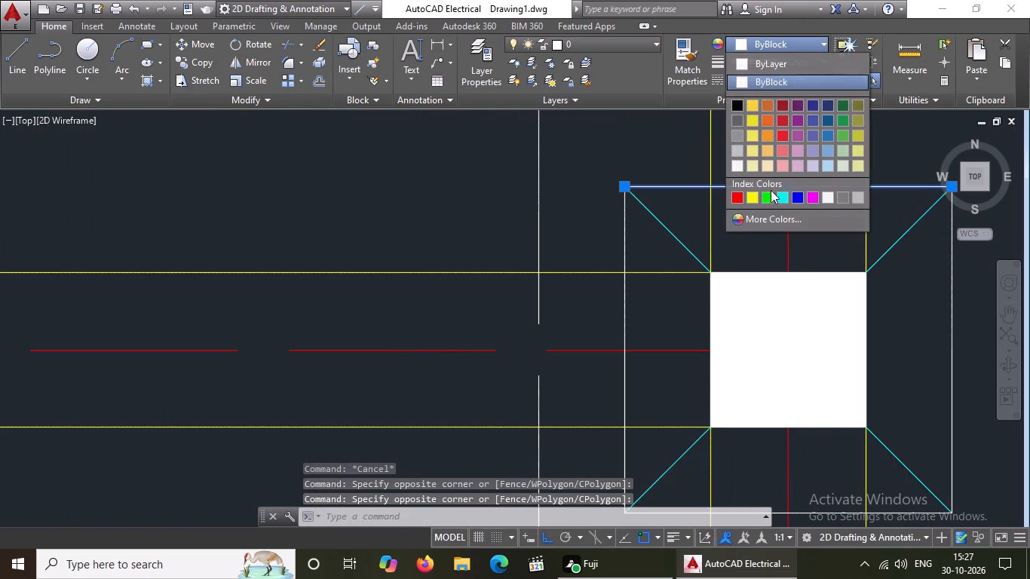
drag(770, 195, 768, 202)
key(Escape)
Change the inner square's left line to Green at the rightmost footing of the fifth row.
click(642, 320)
click(597, 337)
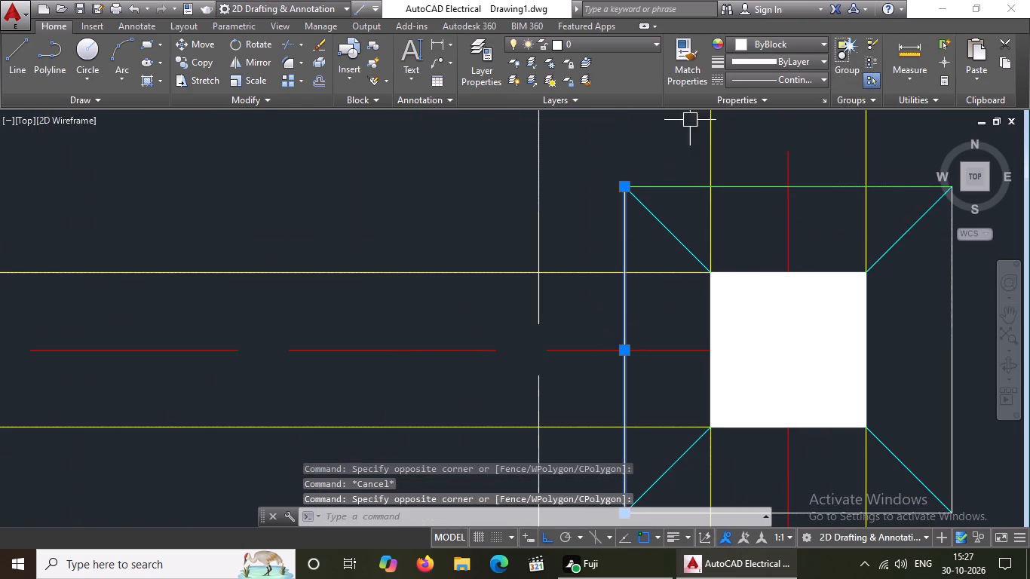
drag(737, 36, 741, 47)
click(766, 198)
key(Escape)
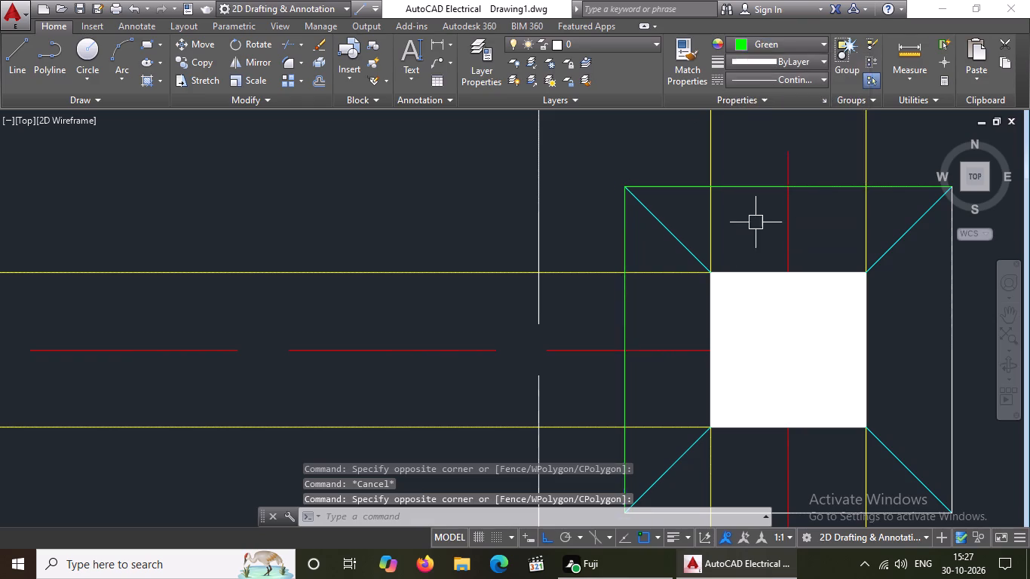
Change the inner square's right and lower lines to Green at the rightmost footing of the fifth row.
scroll(719, 228, down, 2)
click(824, 259)
click(794, 277)
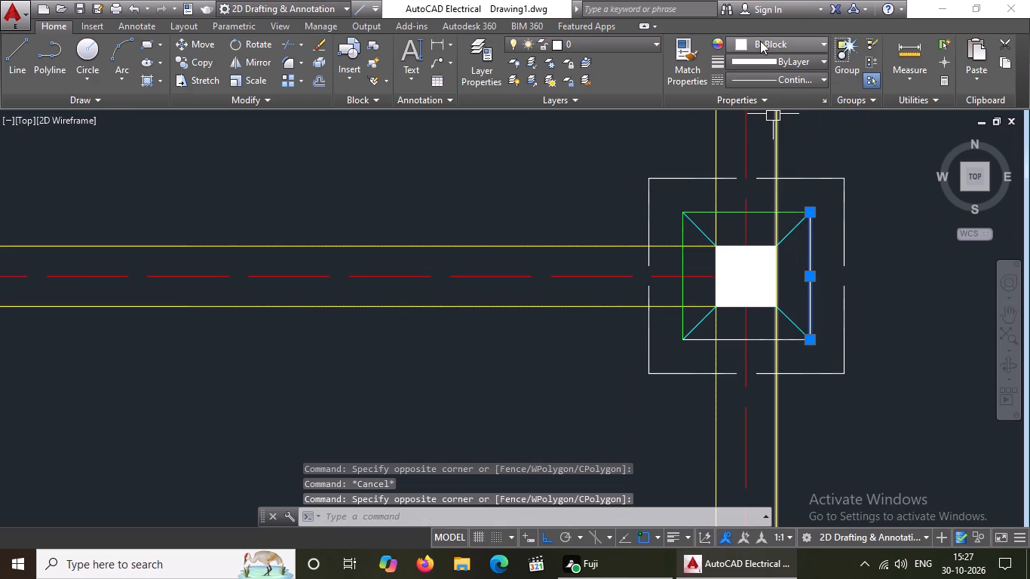
drag(760, 40, 762, 48)
click(766, 190)
key(Escape)
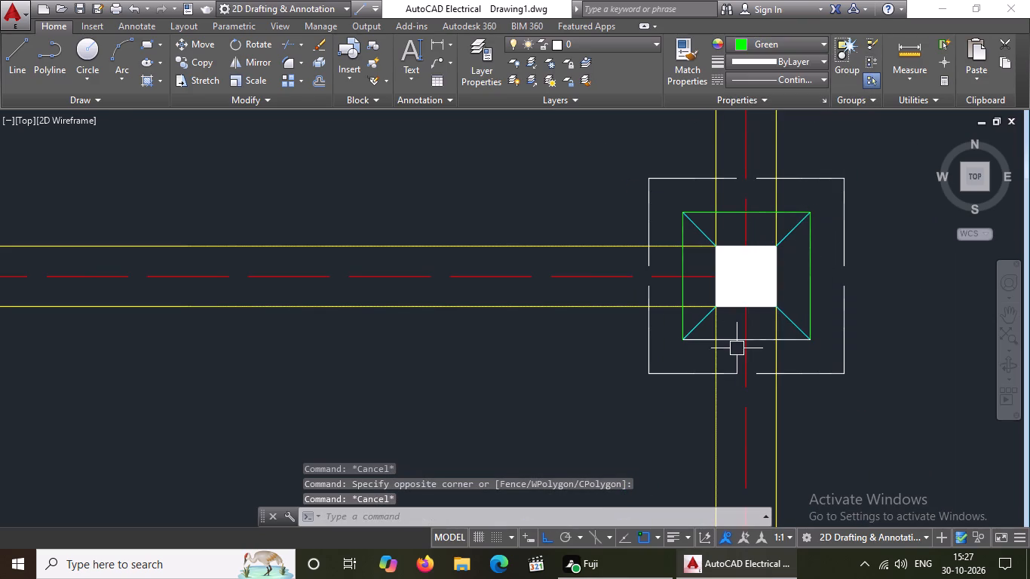
scroll(731, 329, up, 2)
drag(731, 328, 728, 344)
drag(715, 412, 704, 397)
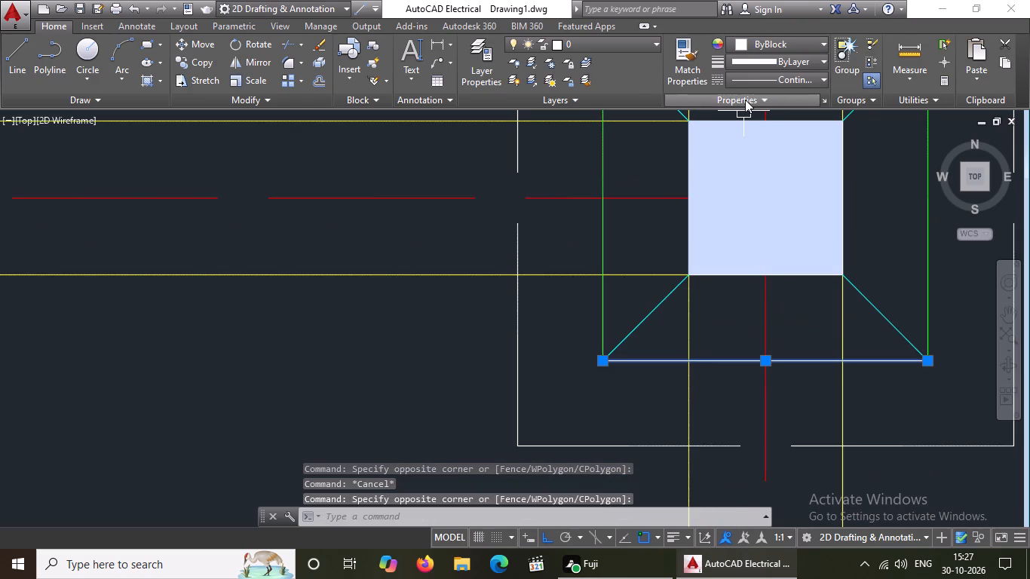
click(765, 39)
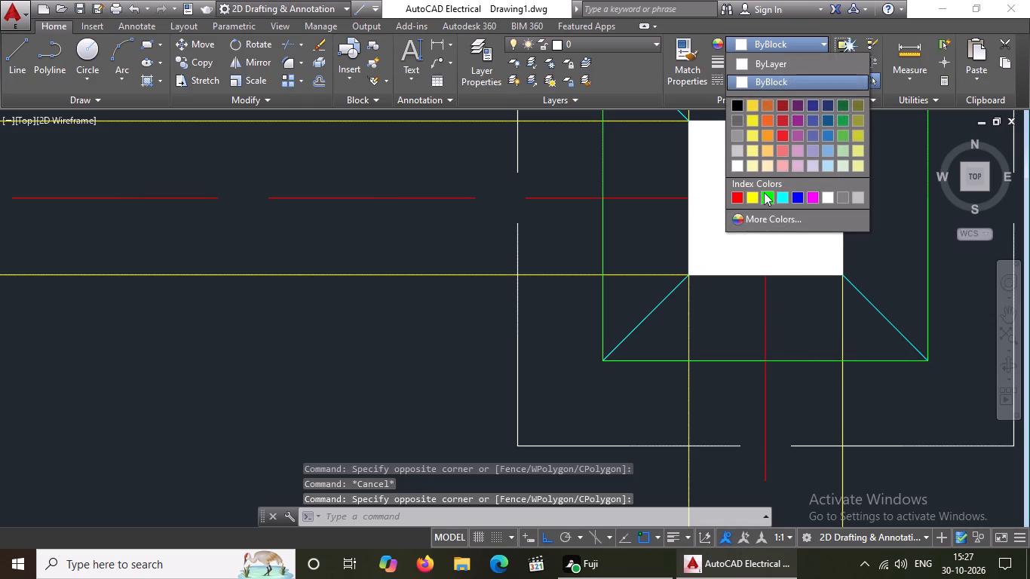
click(764, 192)
key(Escape)
Change the inner square's upper line to Green at the leftmost footing of the sixth row.
scroll(678, 257, down, 5)
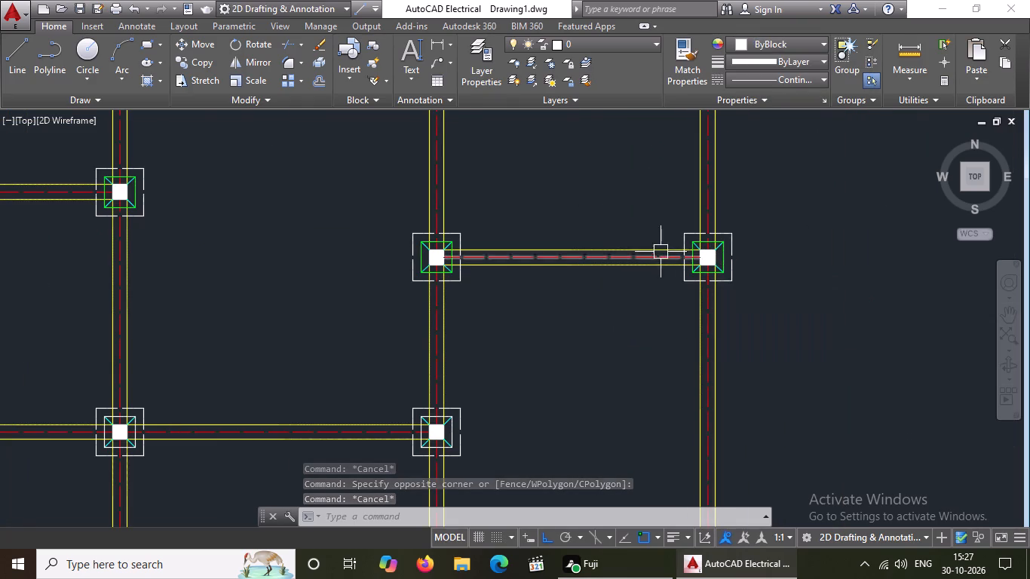
scroll(549, 232, down, 1)
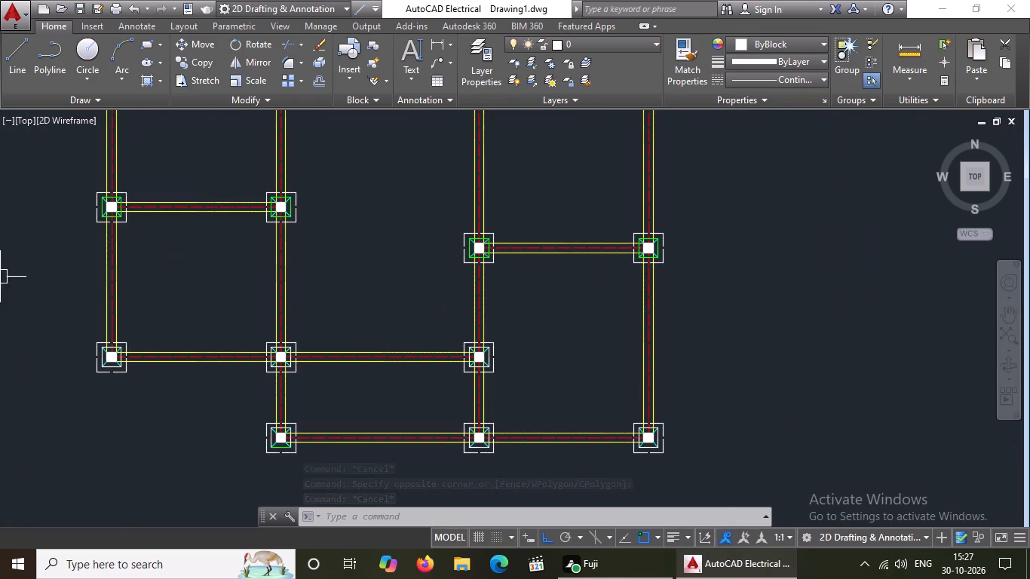
scroll(84, 397, up, 2)
scroll(109, 320, up, 2)
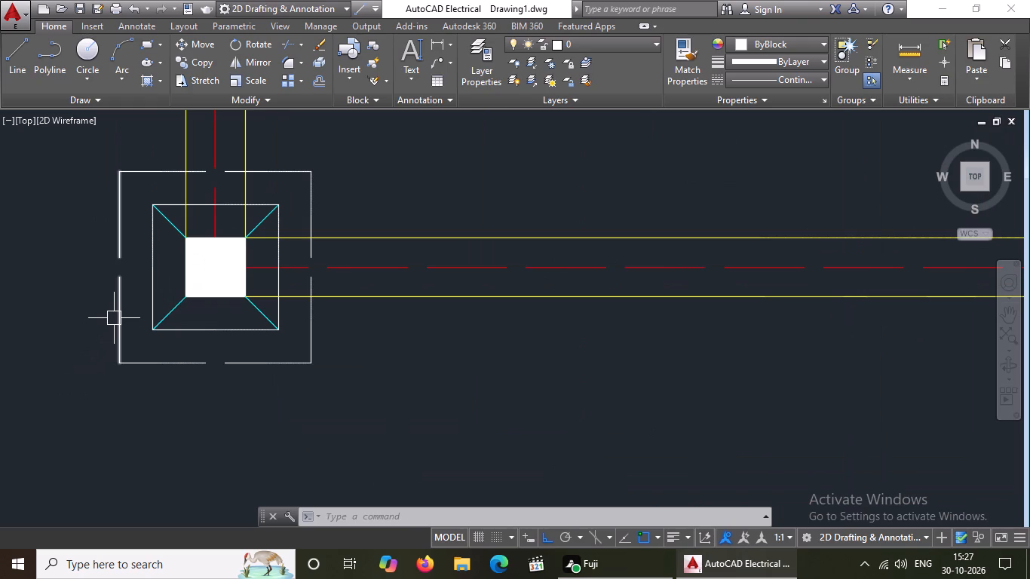
click(206, 323)
click(207, 358)
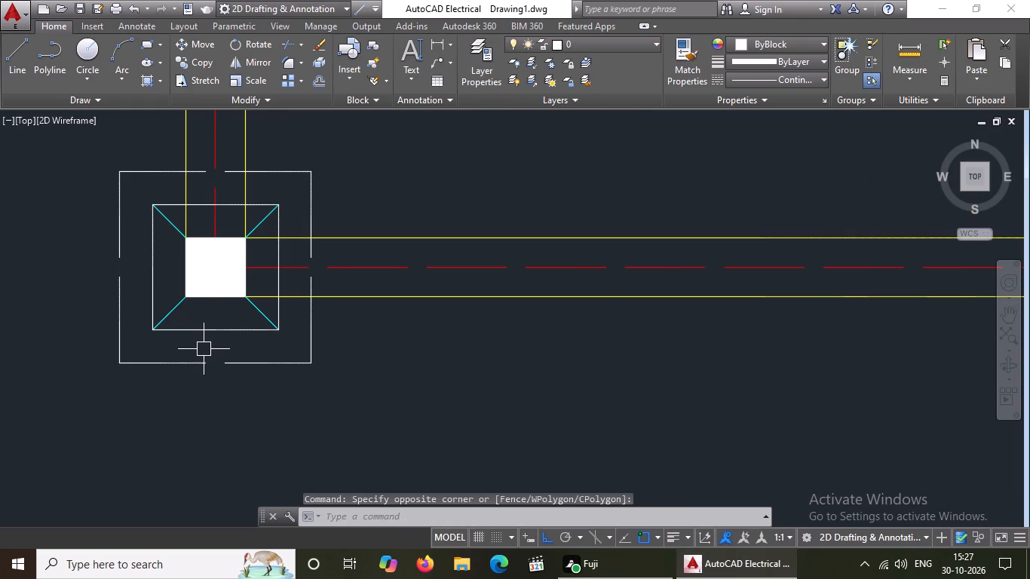
drag(207, 345, 213, 326)
click(216, 317)
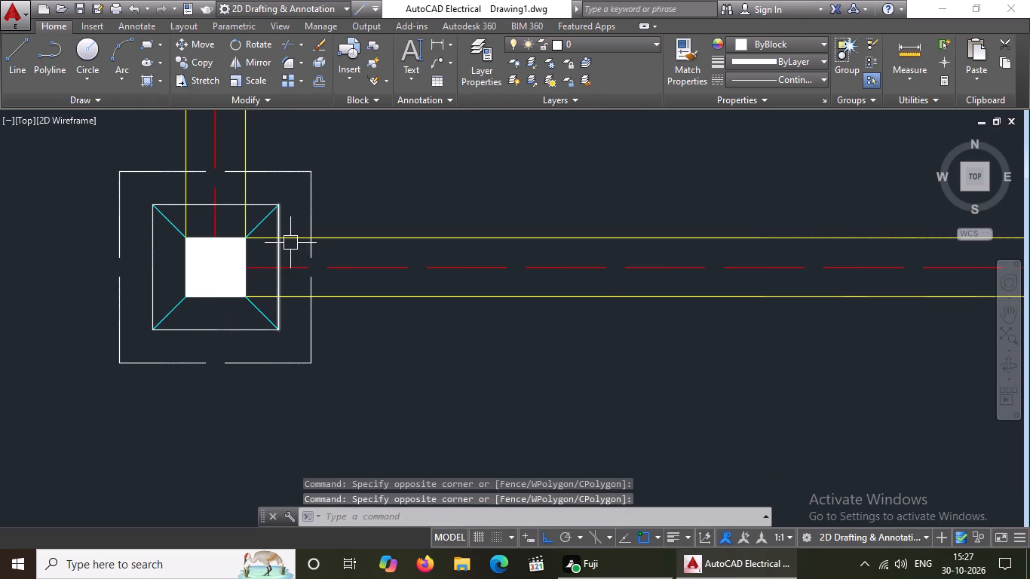
scroll(294, 240, down, 5)
scroll(262, 217, up, 3)
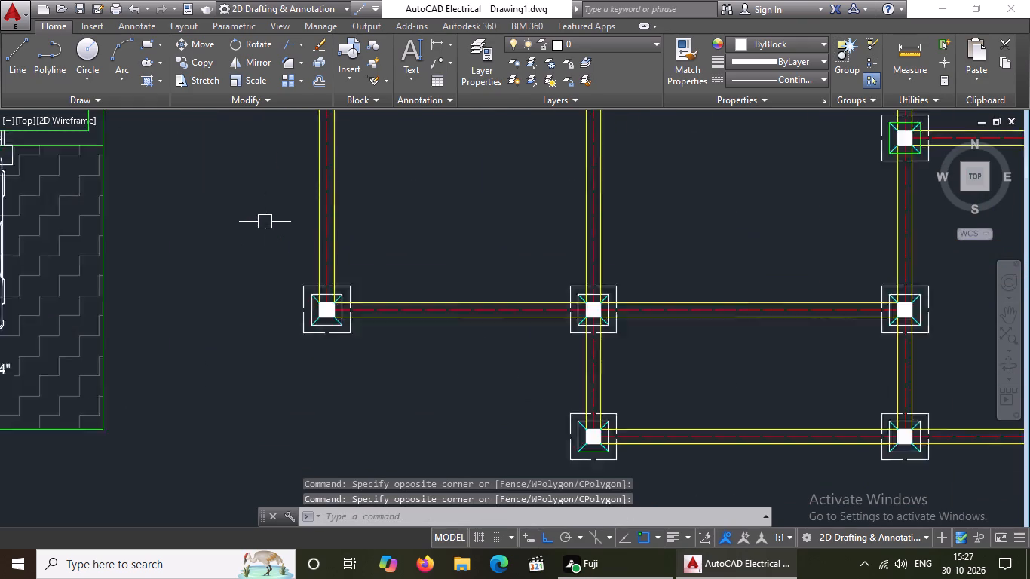
scroll(265, 222, up, 2)
scroll(376, 276, down, 3)
scroll(422, 330, up, 4)
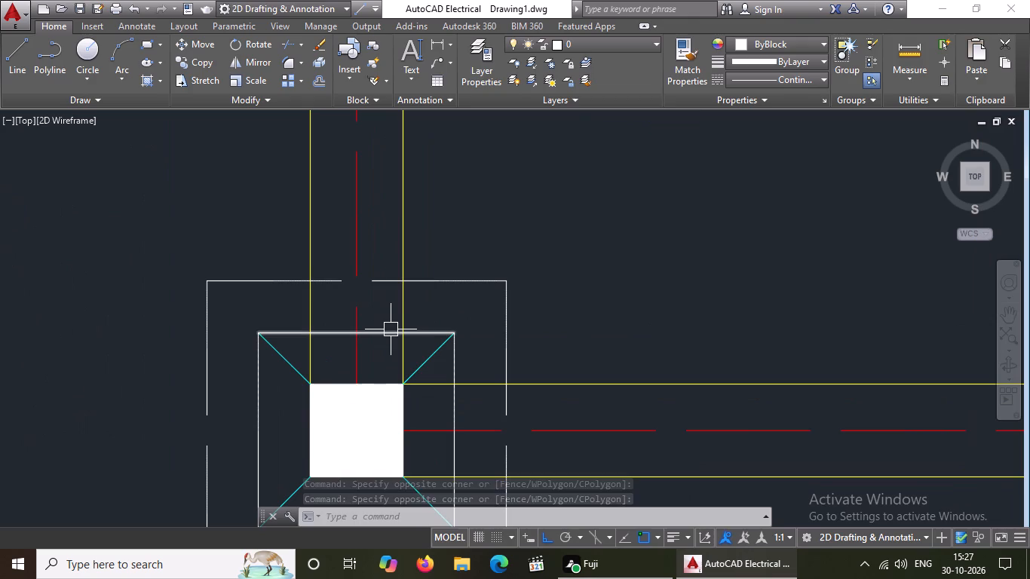
click(391, 329)
click(769, 41)
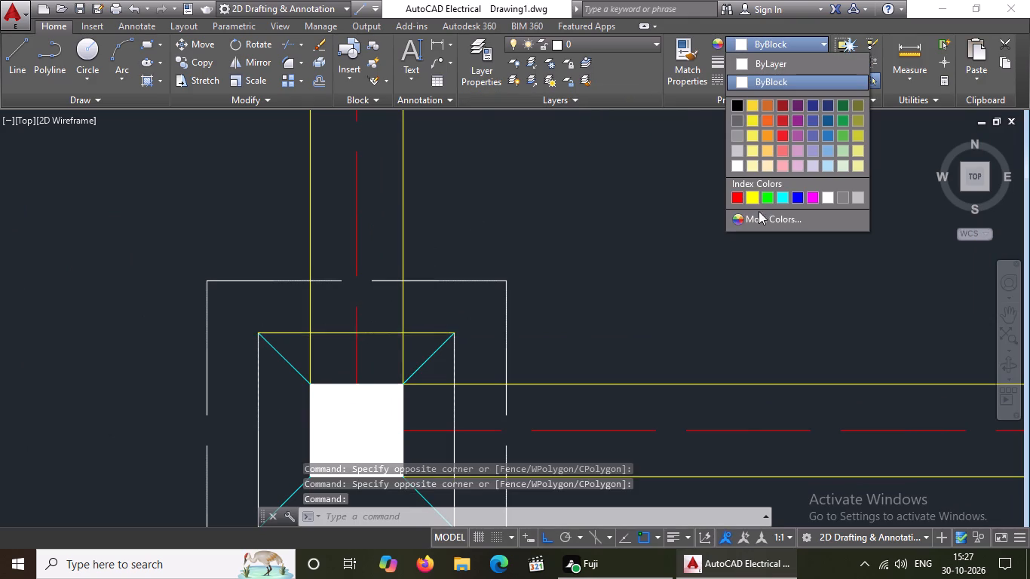
click(770, 193)
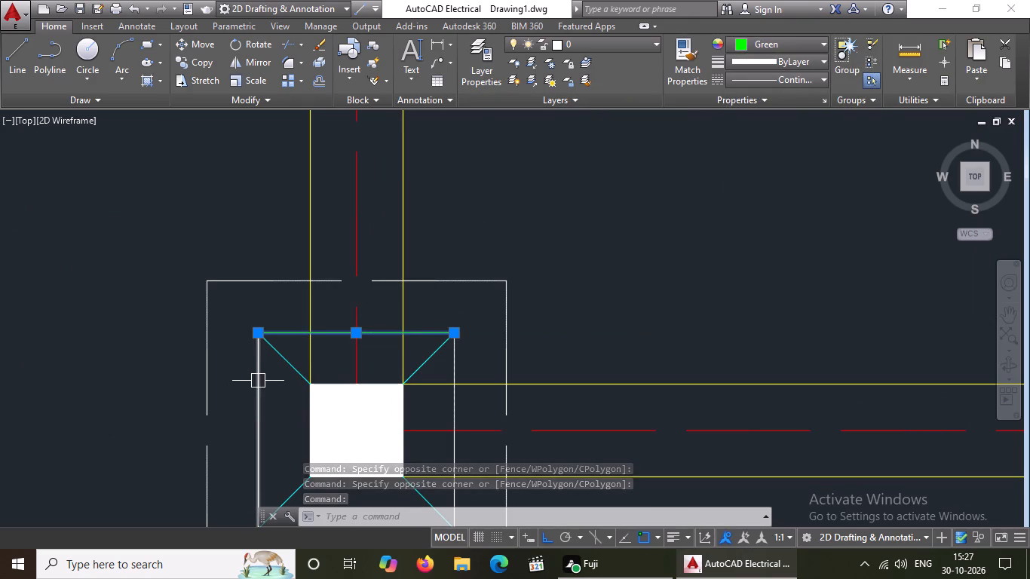
key(Escape)
Change the inner square's left and right lines to Green at the leftmost footing of the sixth row.
drag(255, 395, 265, 375)
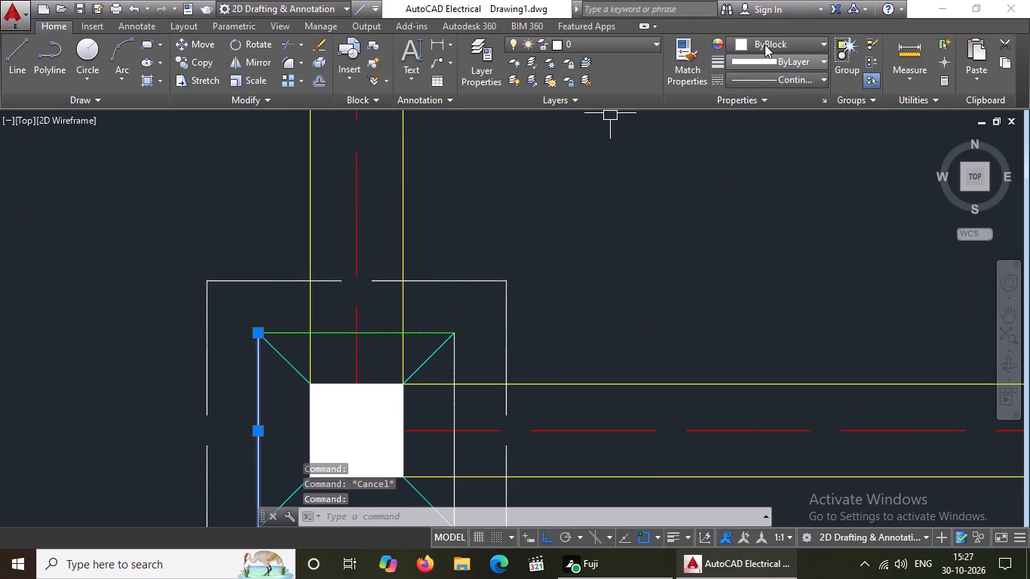
click(765, 44)
click(764, 195)
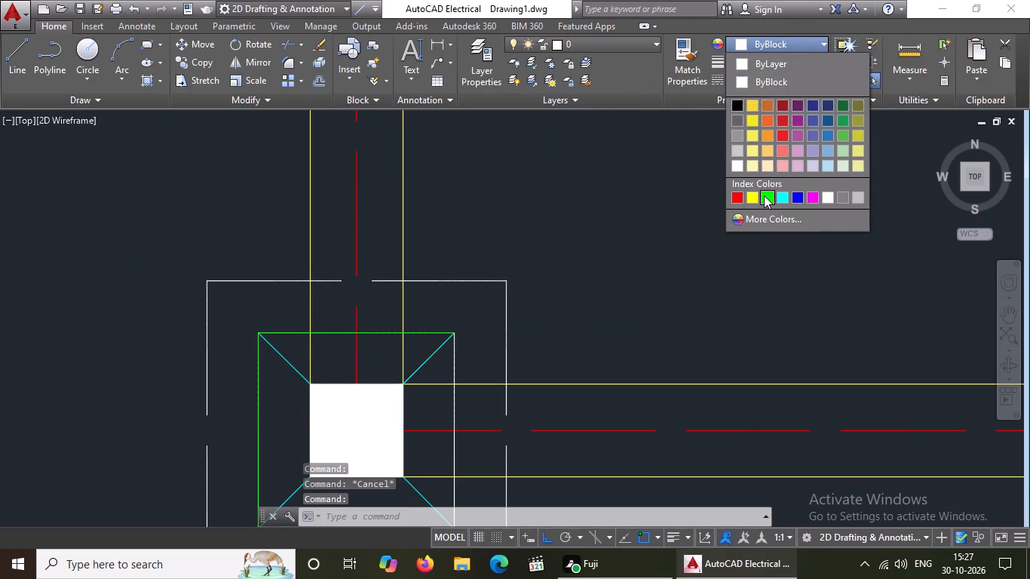
key(Escape)
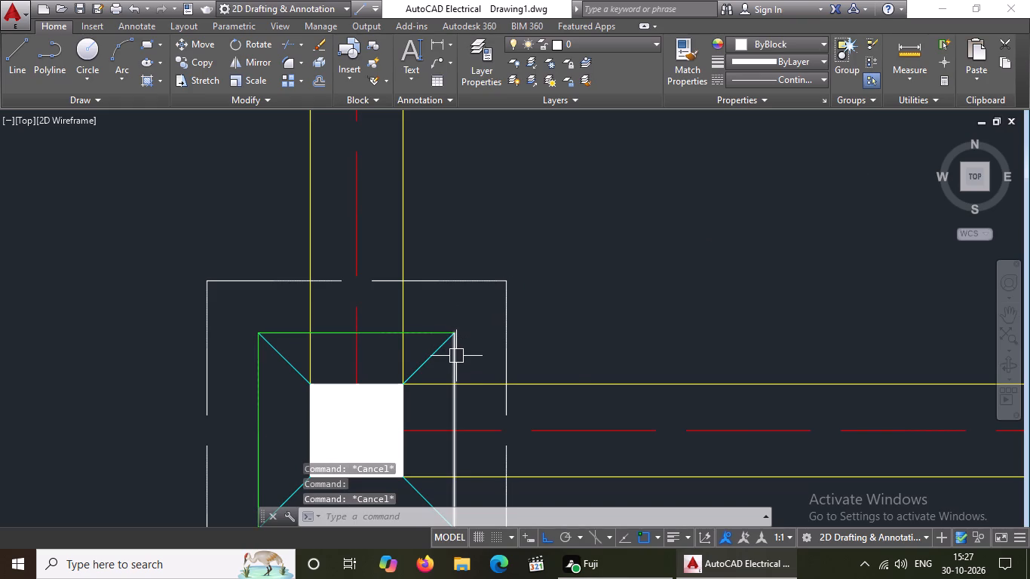
drag(459, 358, 451, 375)
click(439, 392)
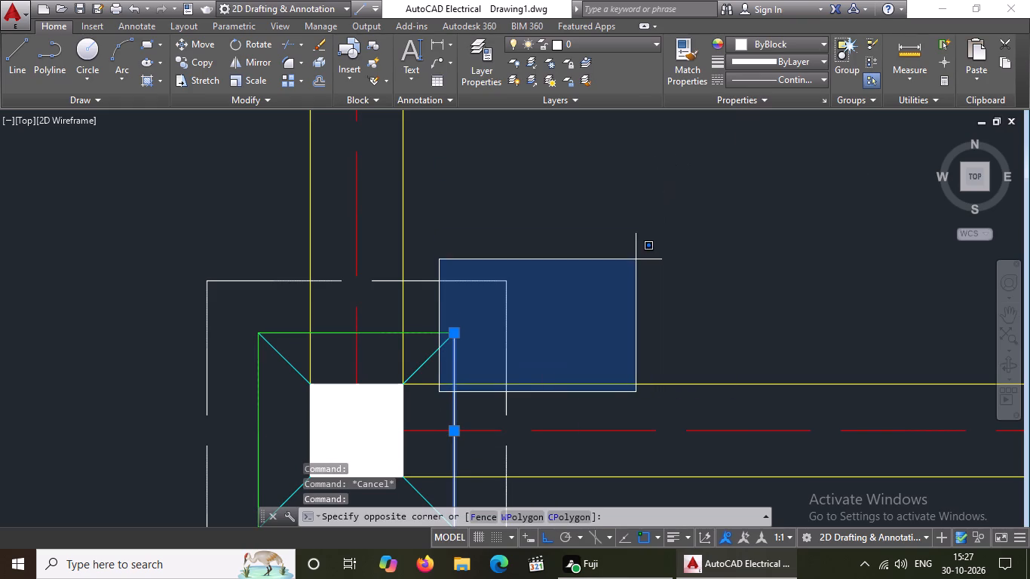
key(Escape)
click(780, 41)
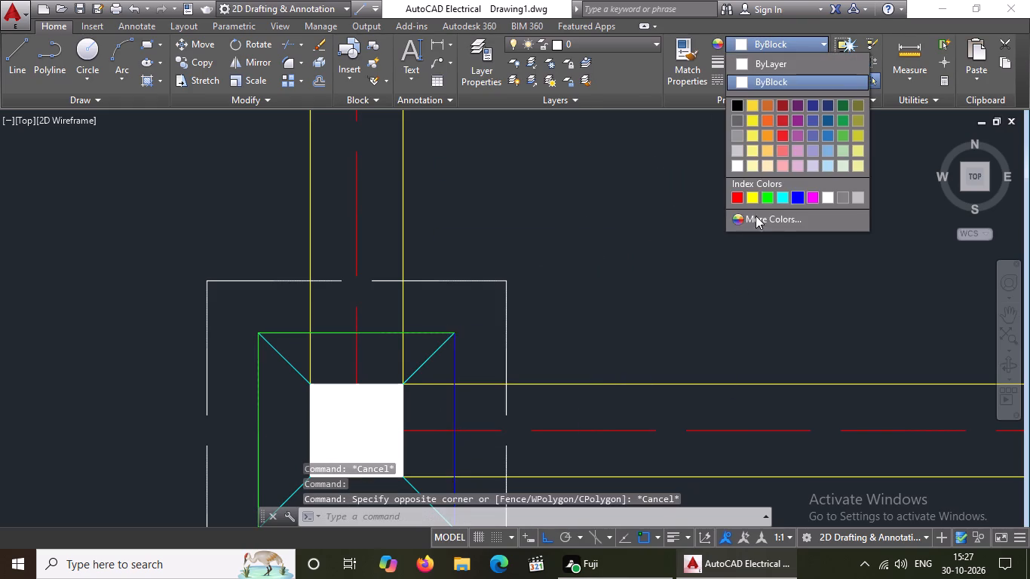
click(771, 194)
key(Escape)
Change the inner square's lower line to Green at the leftmost footing of the sixth row.
scroll(587, 201, down, 2)
scroll(526, 305, up, 2)
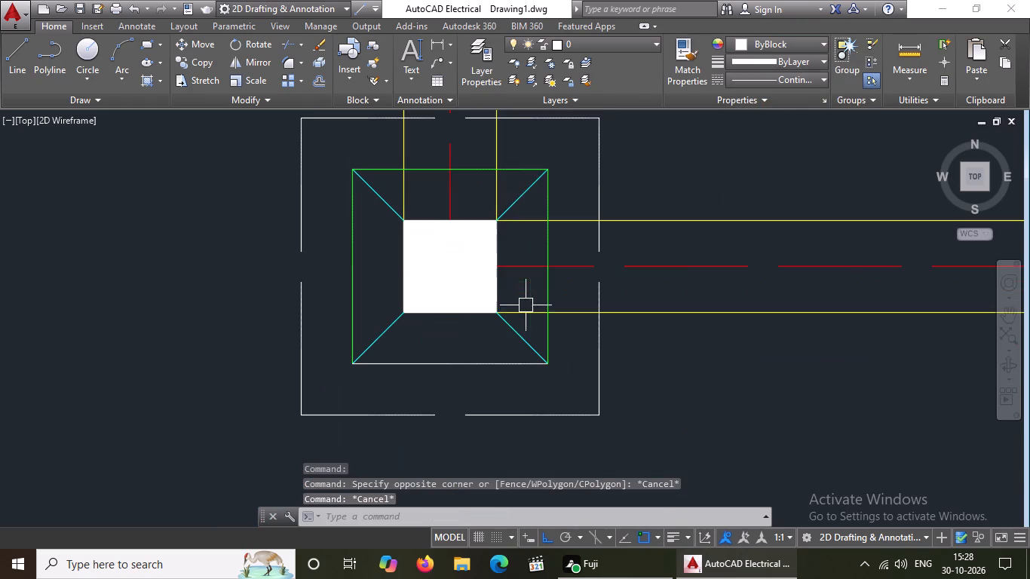
click(426, 345)
click(417, 388)
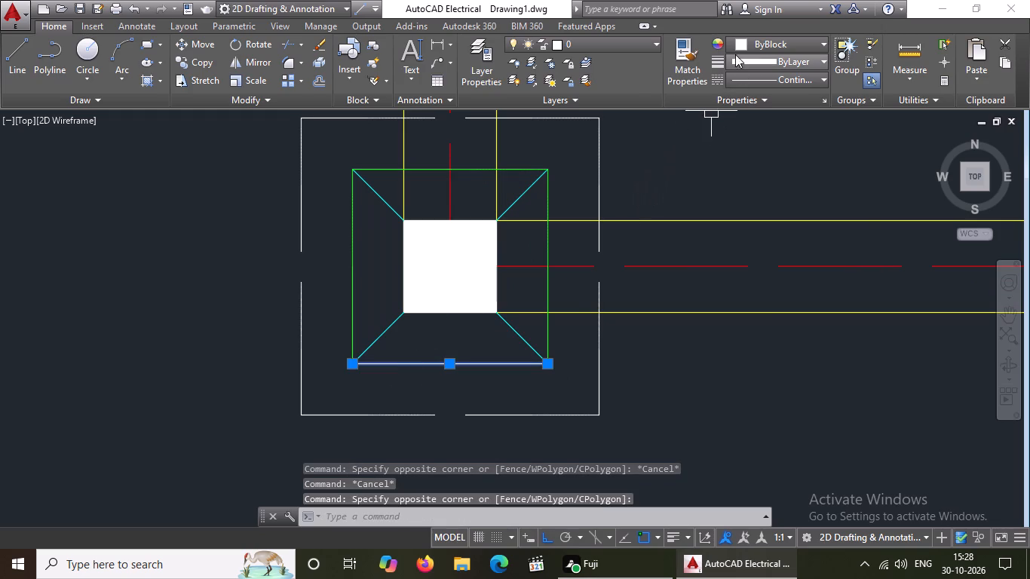
click(743, 43)
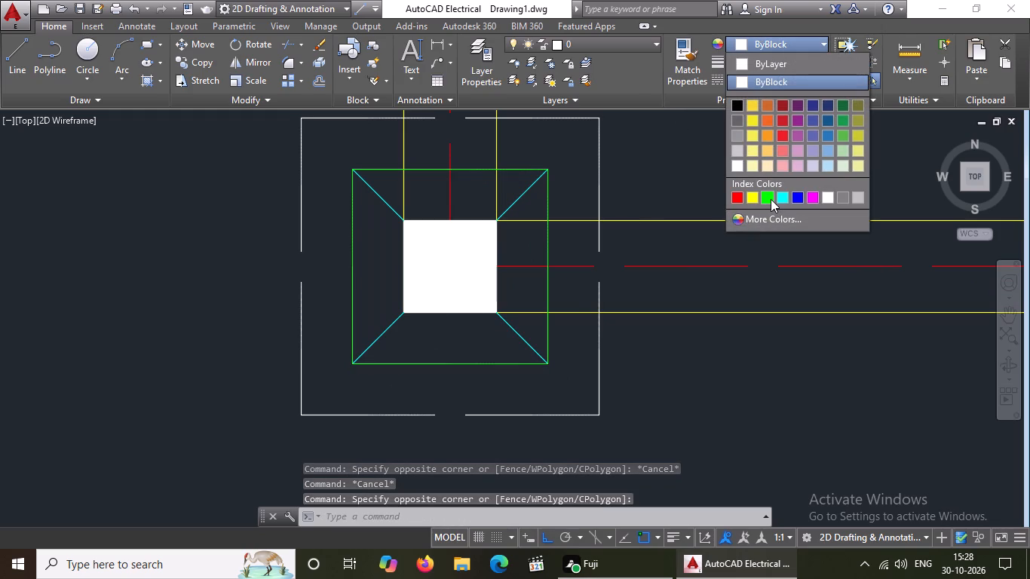
click(770, 198)
key(Escape)
Change the inner square's upper line to Green at the middle footing of the sixth row.
scroll(510, 258, down, 5)
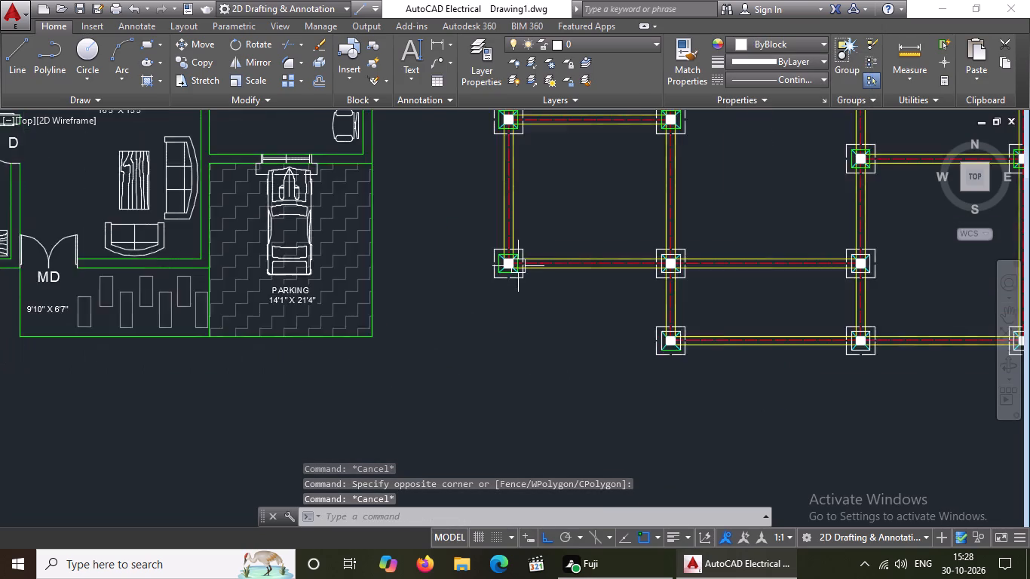
scroll(518, 266, down, 1)
middle_drag(501, 353, 500, 361)
scroll(612, 287, up, 4)
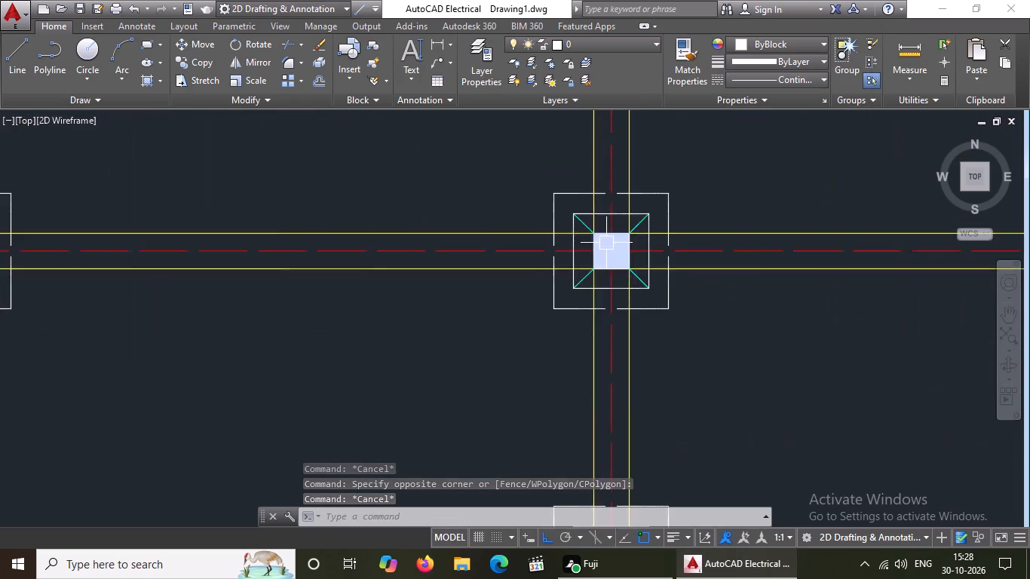
scroll(606, 243, up, 1)
scroll(638, 173, up, 2)
drag(614, 196, 608, 222)
click(596, 270)
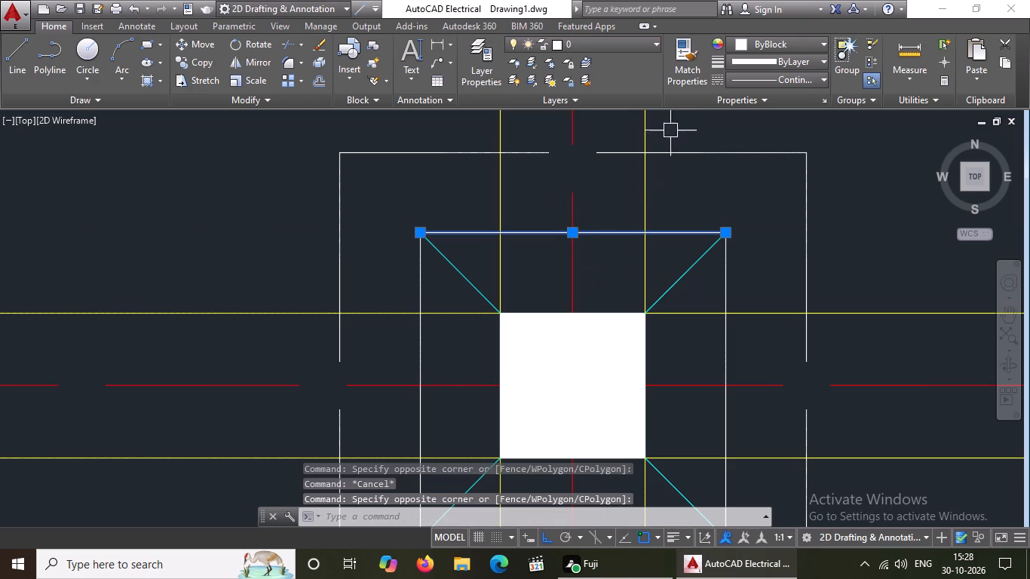
click(775, 45)
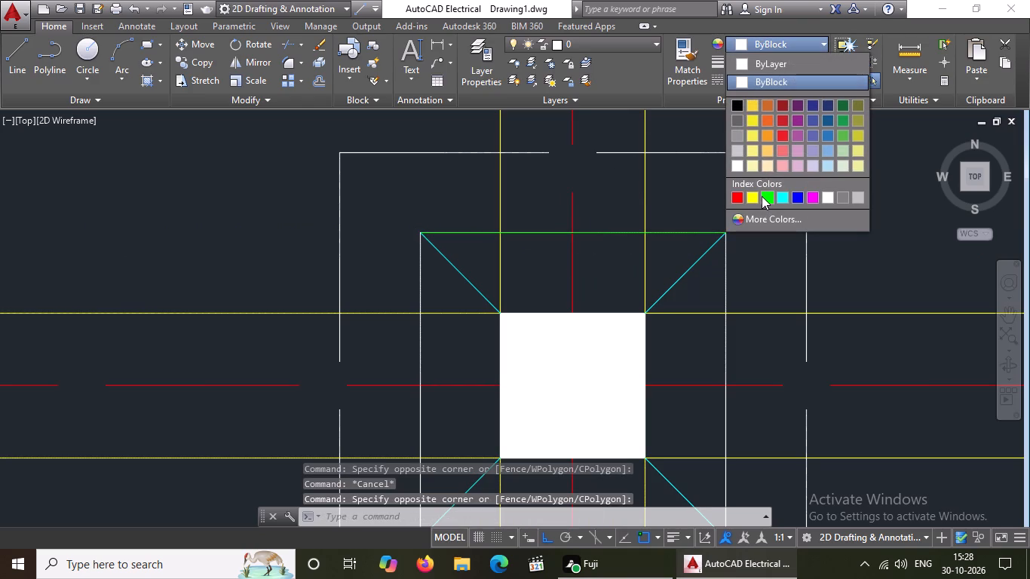
click(767, 197)
key(Escape)
Change the inner square's right line to Green at the middle footing of the sixth row.
drag(735, 339, 727, 357)
click(708, 380)
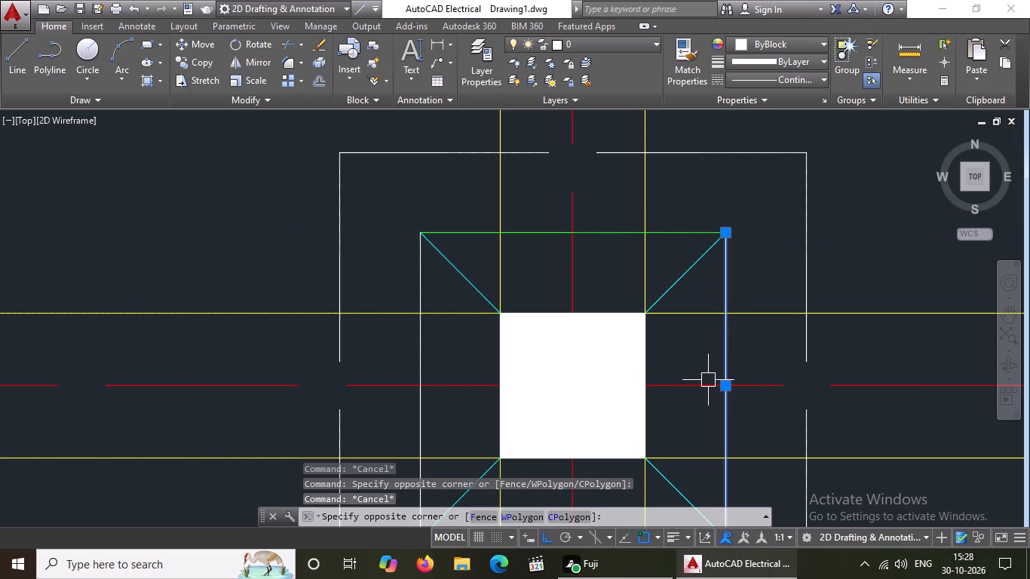
click(773, 46)
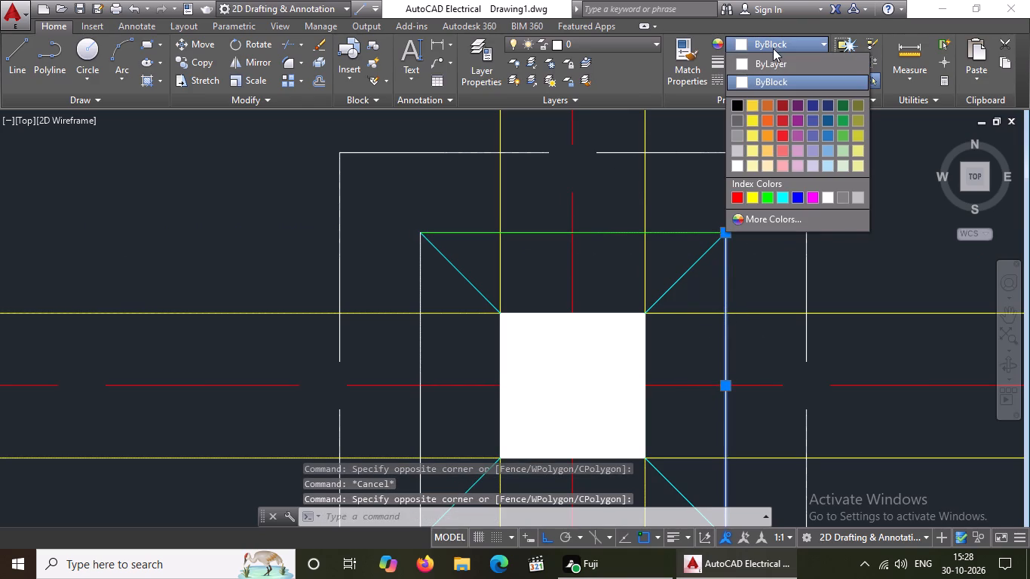
click(766, 198)
key(Escape)
Change the inner square's left line to Green at the middle footing of the sixth row.
drag(455, 349, 442, 354)
click(323, 381)
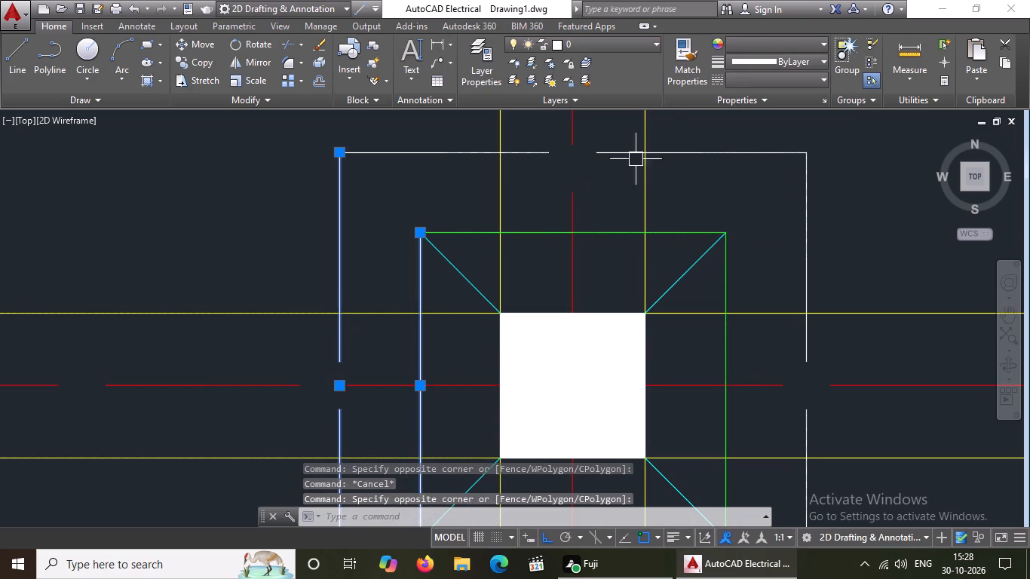
key(Escape)
click(389, 337)
drag(425, 343, 440, 344)
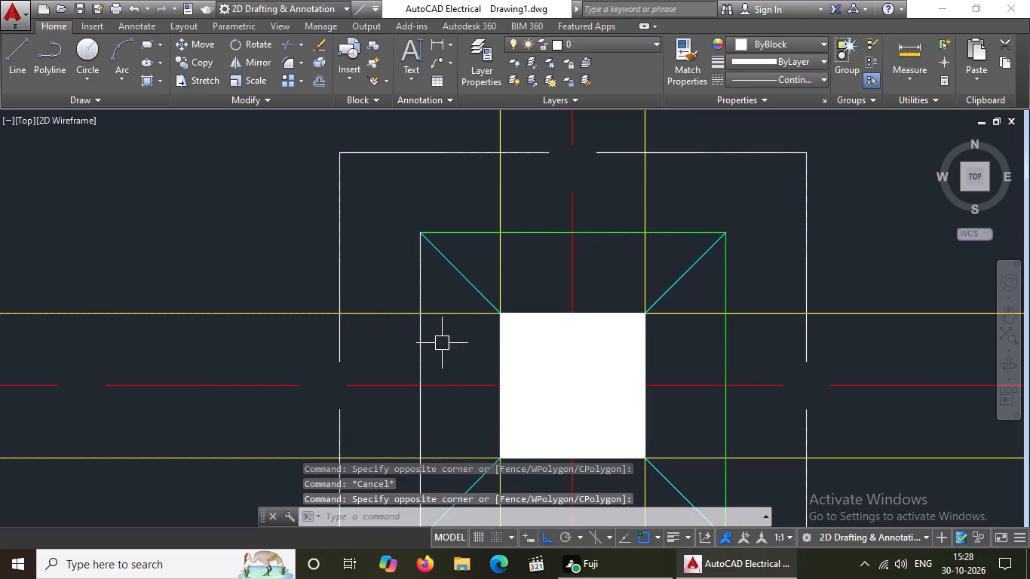
drag(445, 342, 431, 349)
click(409, 363)
click(787, 41)
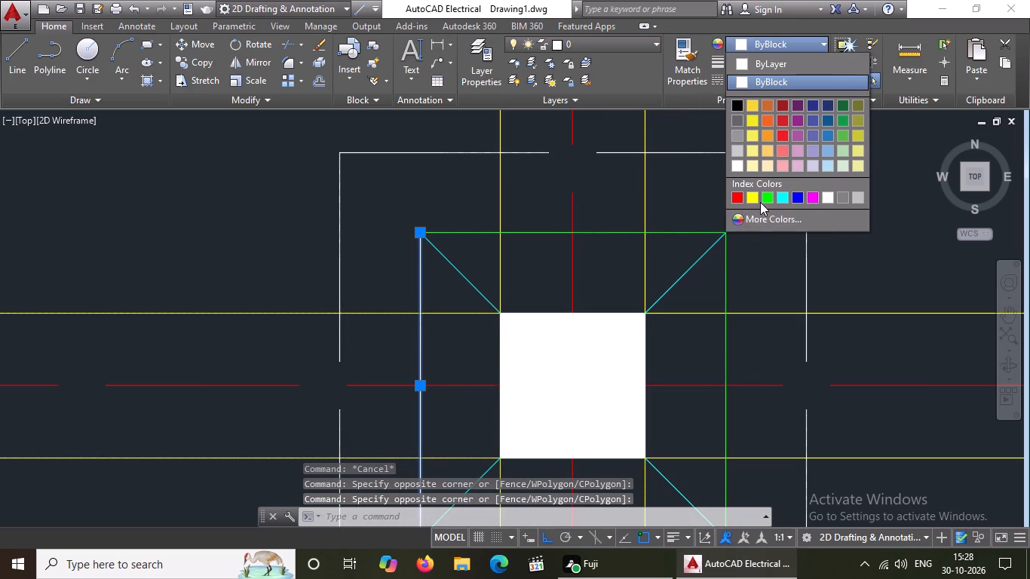
click(765, 197)
key(Escape)
Change the inner square's lower line to Green at the middle footing of the sixth row.
scroll(600, 210, down, 3)
scroll(593, 293, up, 2)
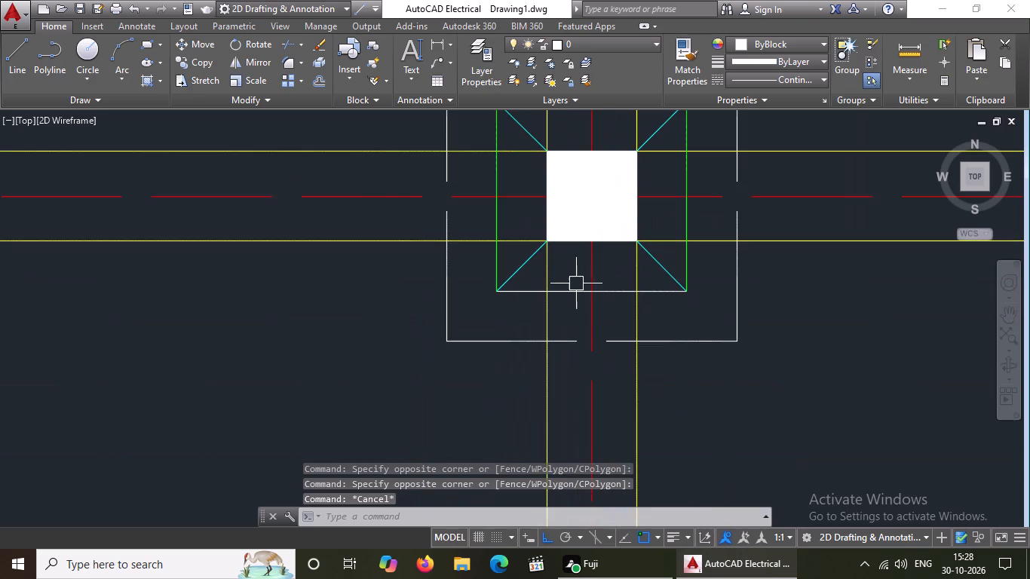
click(565, 277)
drag(546, 344, 547, 337)
key(Escape)
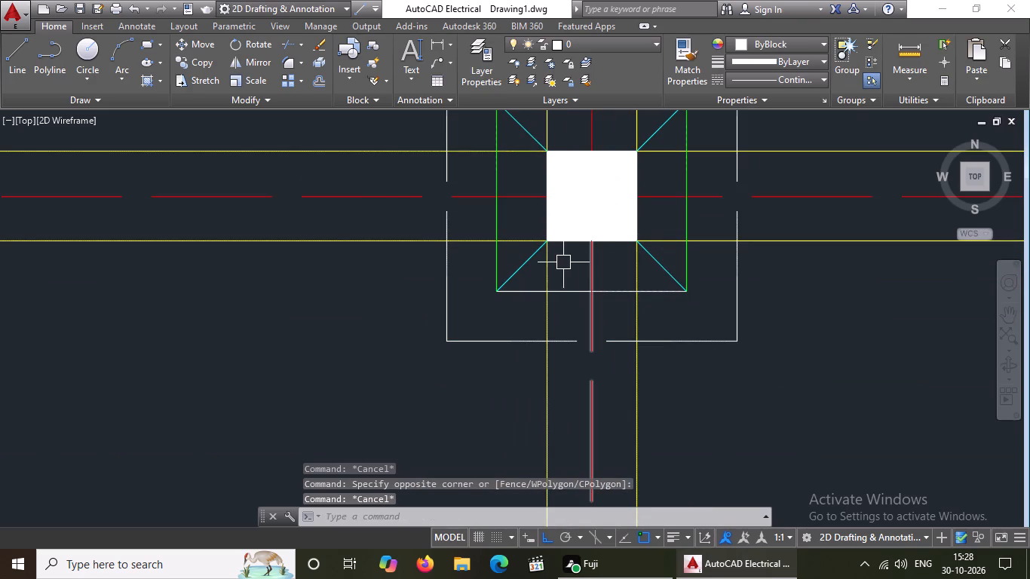
click(566, 266)
click(564, 302)
drag(770, 42, 768, 57)
click(773, 47)
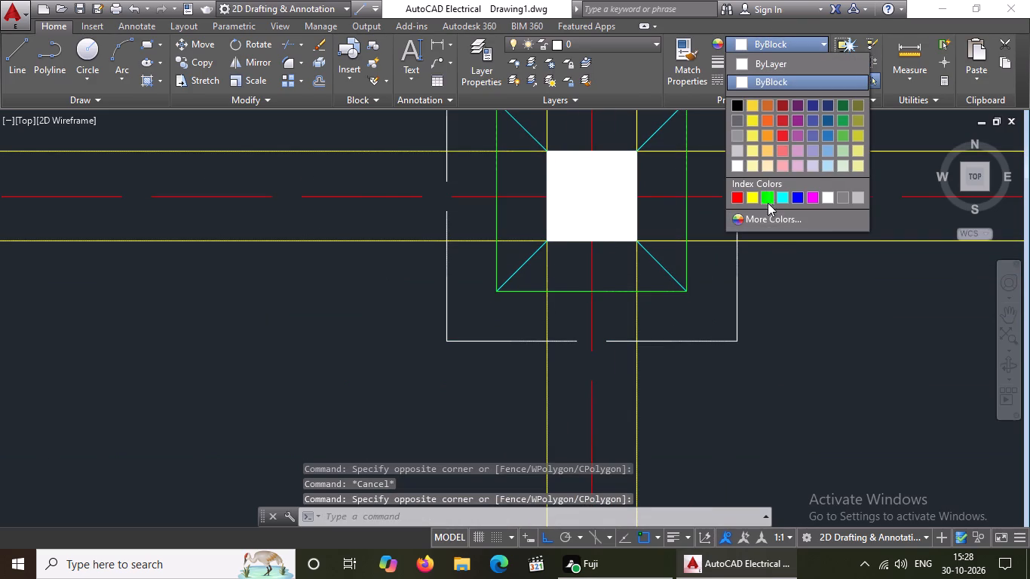
click(767, 195)
key(Escape)
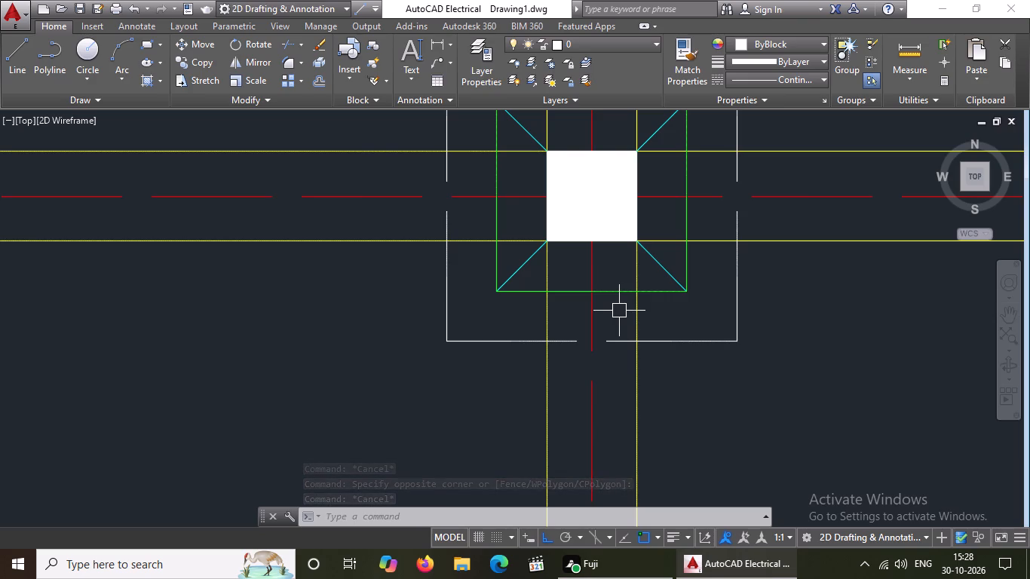
scroll(564, 319, down, 4)
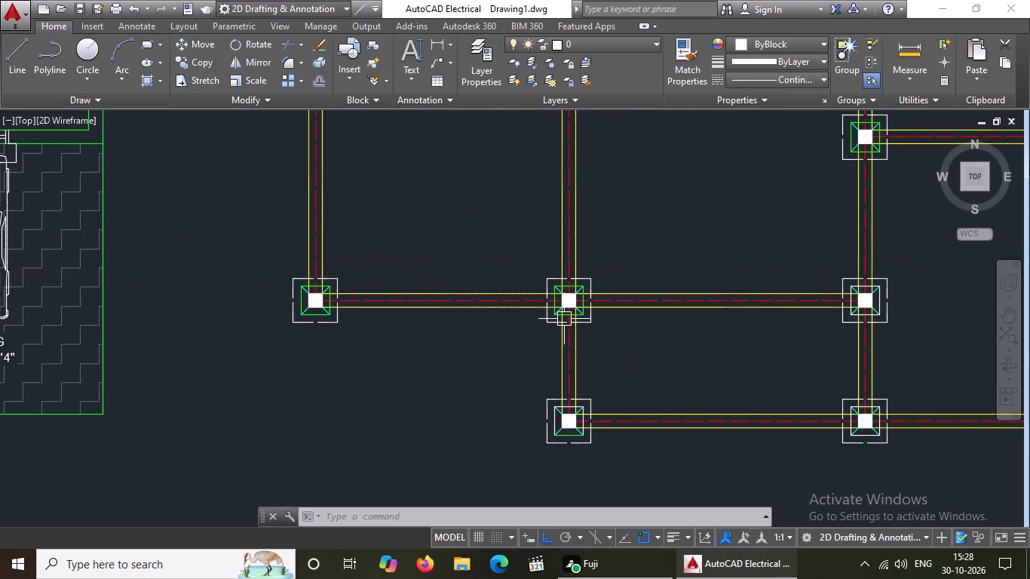
Change the inner square's upper line to Green at the right footing of the sixth row.
scroll(564, 320, down, 1)
scroll(760, 306, up, 6)
drag(676, 159, 673, 179)
click(661, 228)
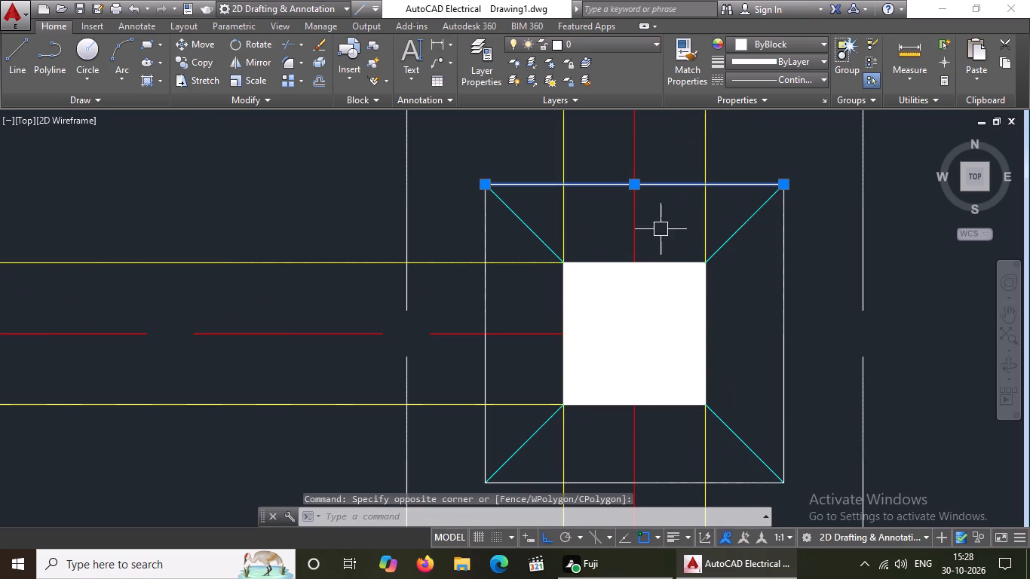
click(774, 41)
click(763, 195)
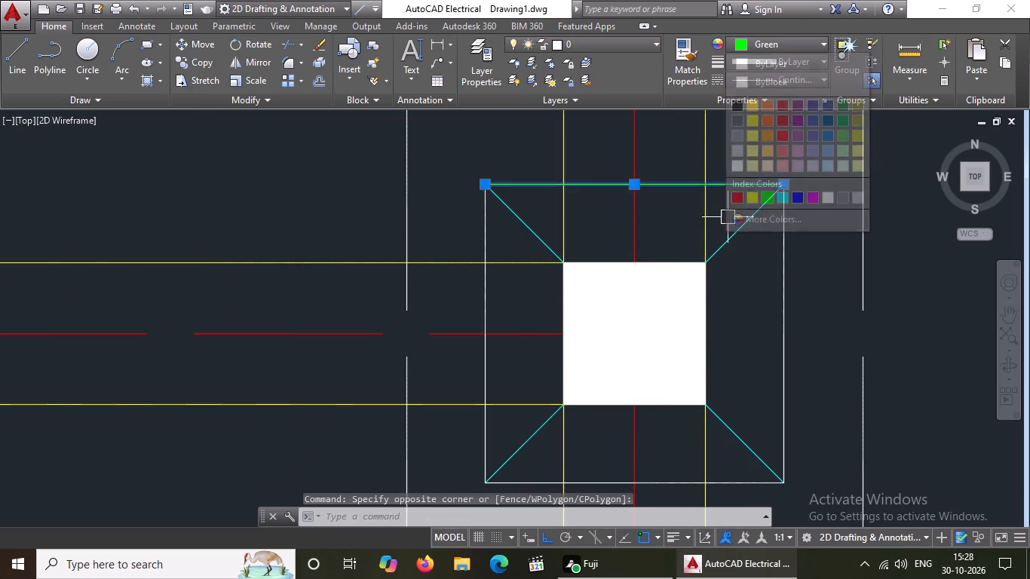
key(Escape)
Change the inner square's left line to Green at the right footing of the sixth row.
drag(513, 306, 488, 319)
click(414, 354)
key(Escape)
drag(506, 283, 497, 289)
click(467, 299)
drag(739, 35, 740, 42)
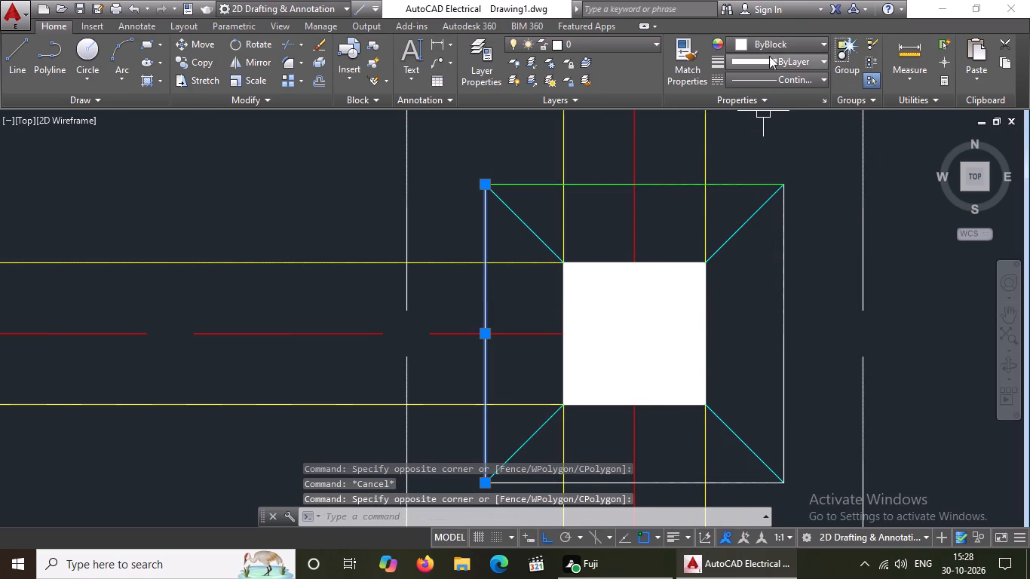
click(774, 38)
click(768, 194)
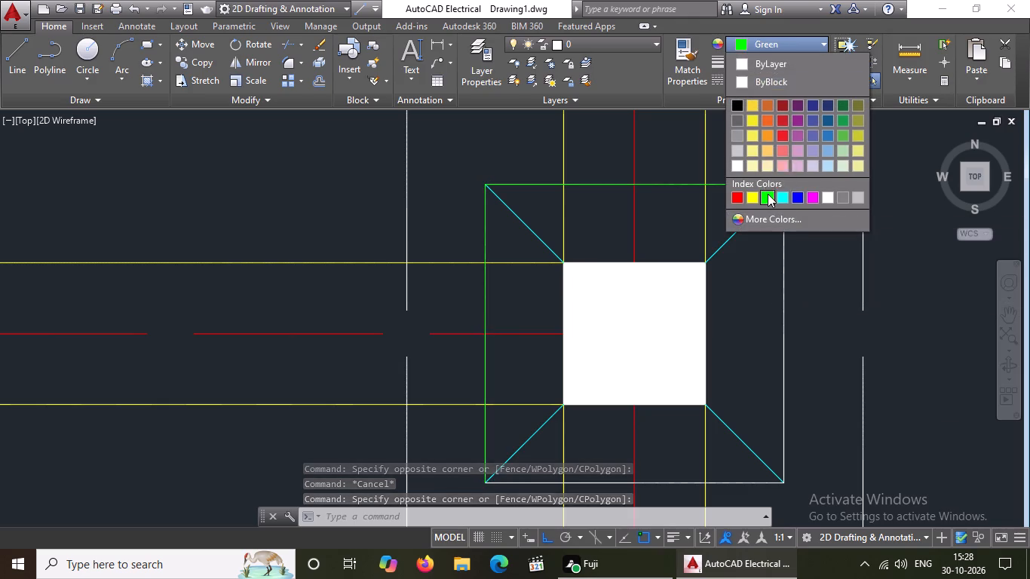
key(Escape)
Change the inner square's right line to Green at the right footing of the sixth row.
drag(804, 274, 777, 308)
drag(761, 329, 756, 336)
click(756, 336)
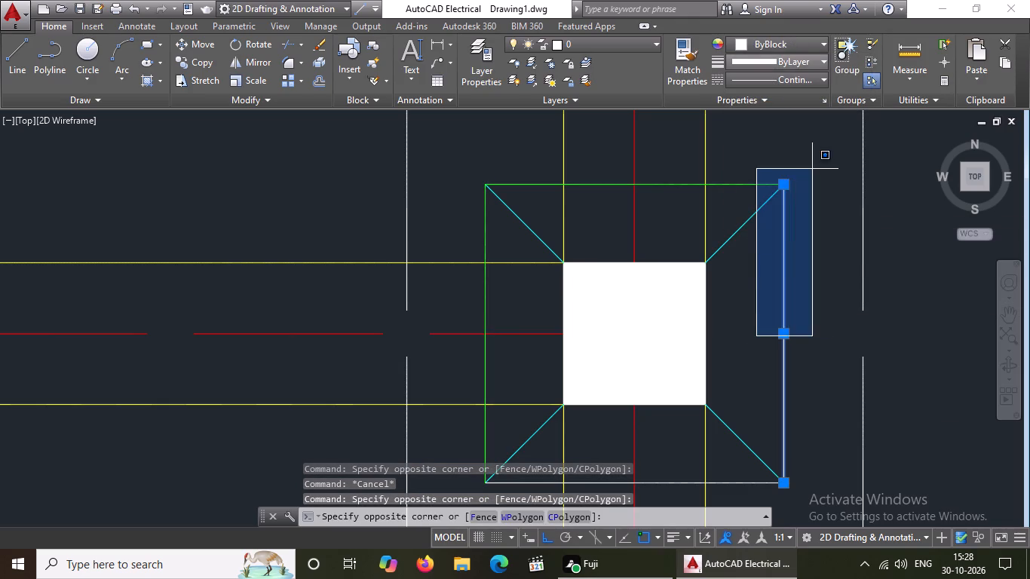
click(804, 322)
drag(774, 333, 777, 314)
click(792, 283)
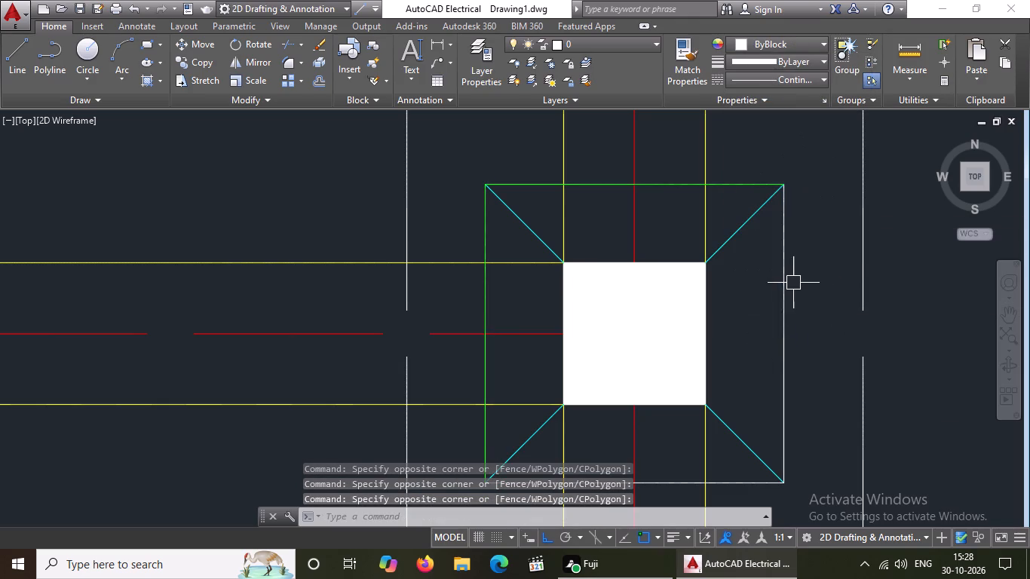
drag(803, 253, 789, 274)
click(764, 312)
drag(739, 38, 743, 57)
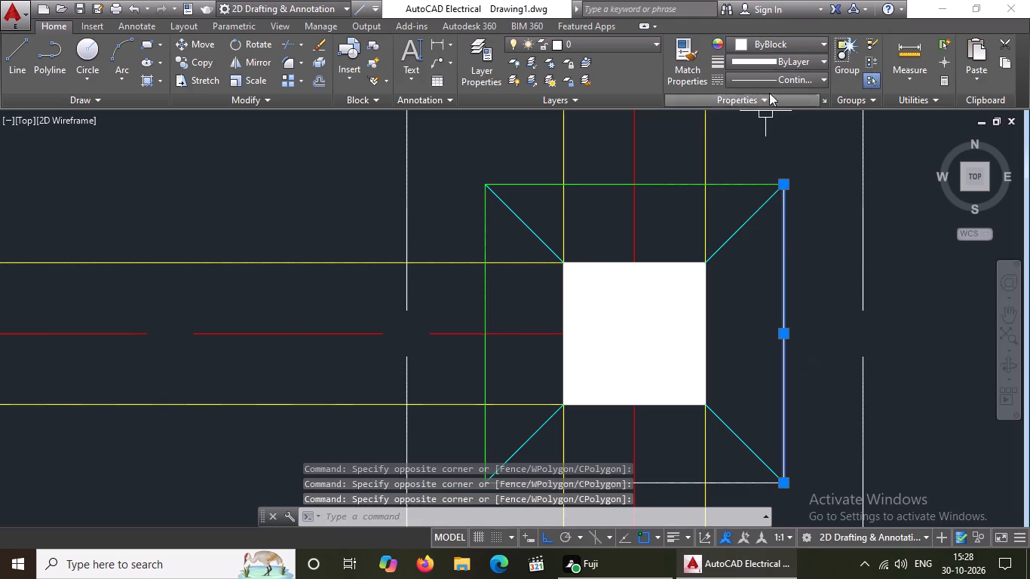
click(785, 38)
click(766, 194)
key(Escape)
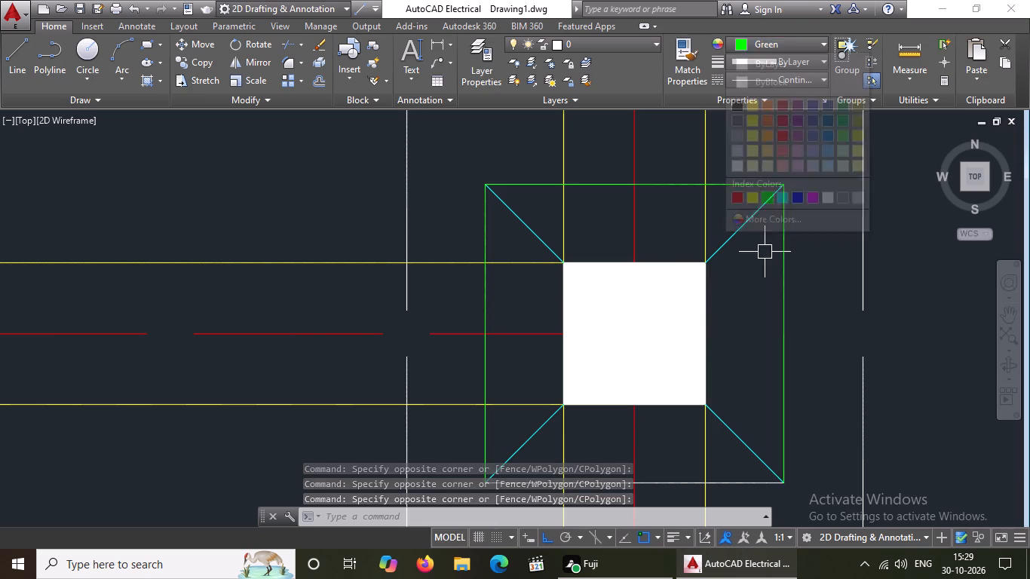
Change the inner square's lower line to Green at the right footing of the sixth row.
scroll(705, 326, down, 2)
scroll(700, 402, up, 2)
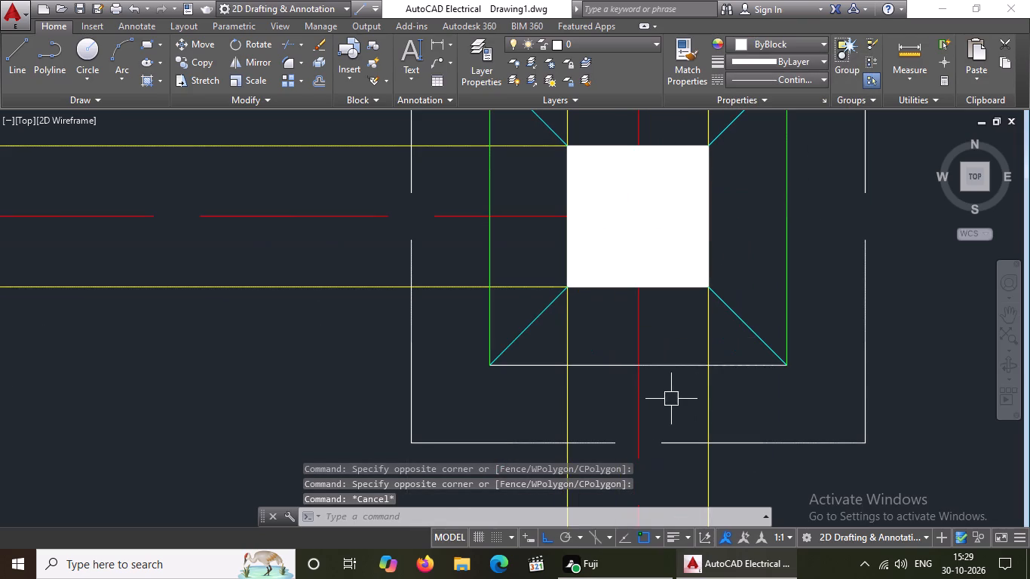
drag(671, 398, 676, 388)
click(693, 327)
click(694, 339)
click(686, 384)
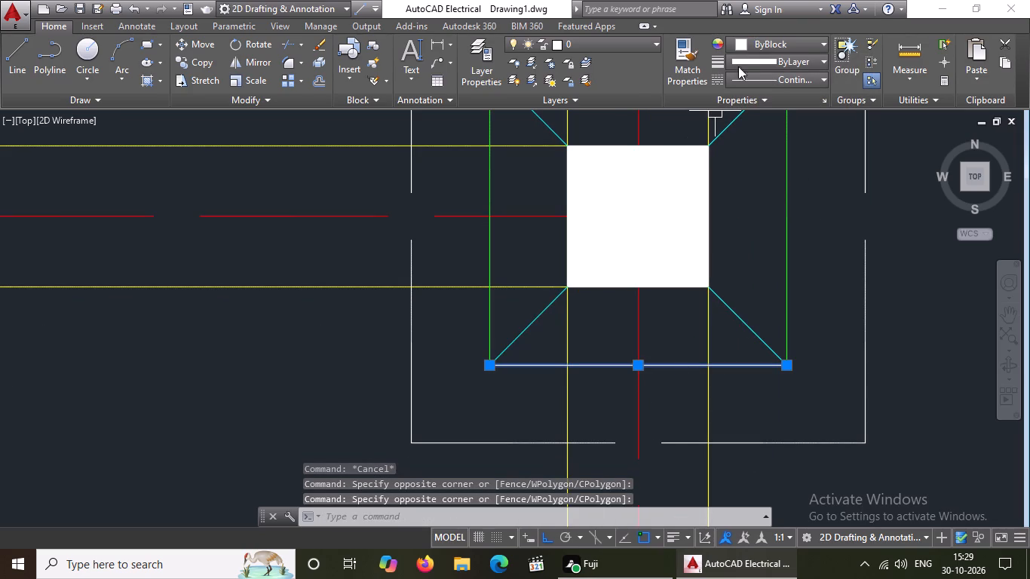
click(762, 48)
click(768, 197)
key(Escape)
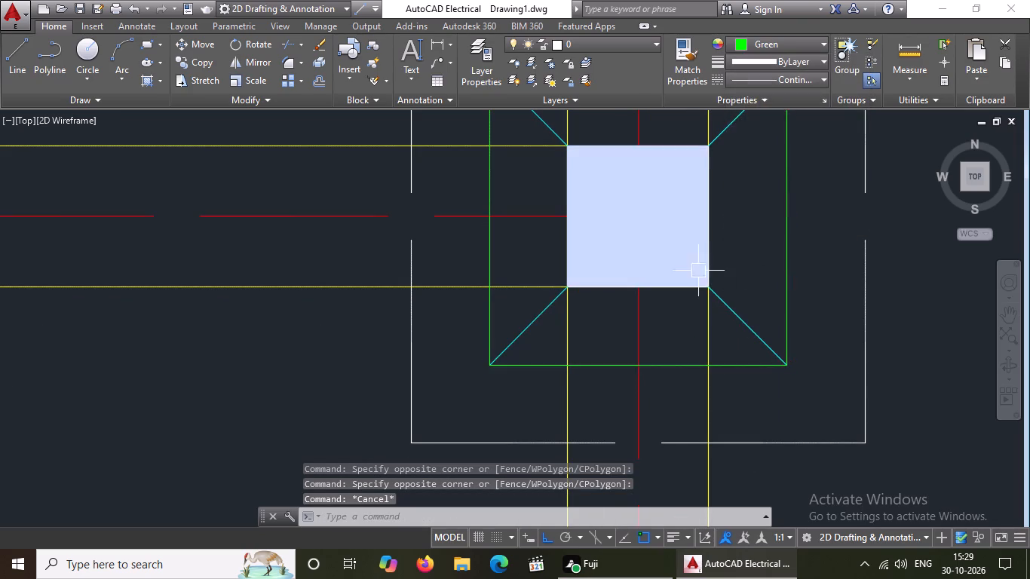
Change the inner square's upper line to Green at the left footing of the bottom row.
scroll(682, 244, down, 5)
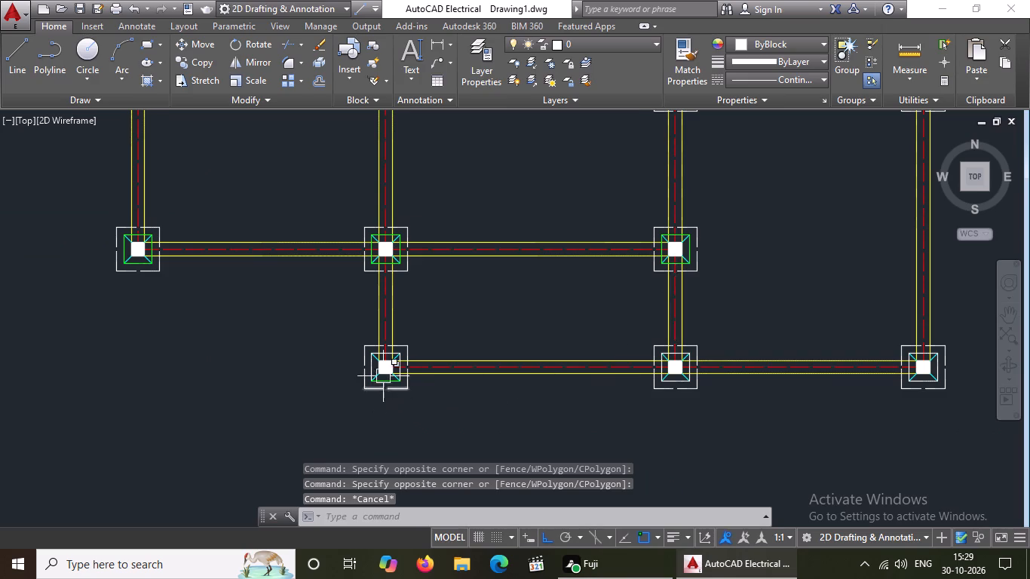
scroll(383, 372, up, 4)
drag(405, 236, 407, 243)
click(412, 276)
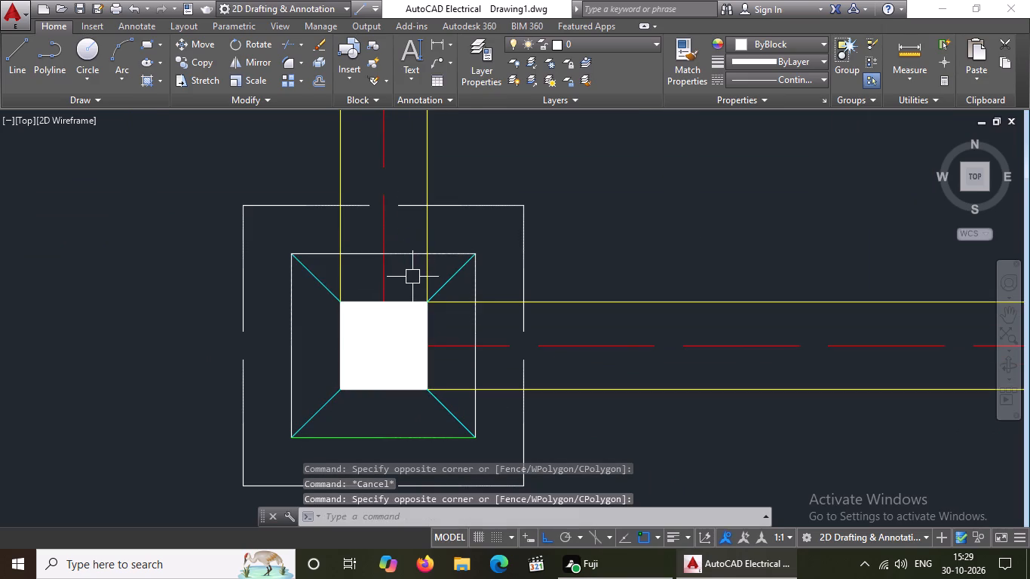
click(411, 265)
click(418, 225)
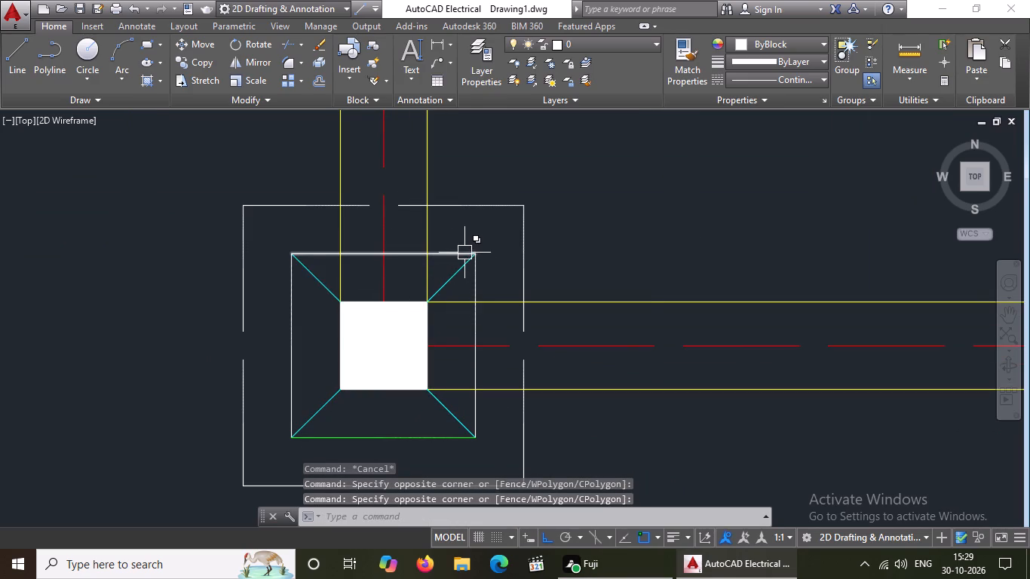
click(464, 253)
click(755, 40)
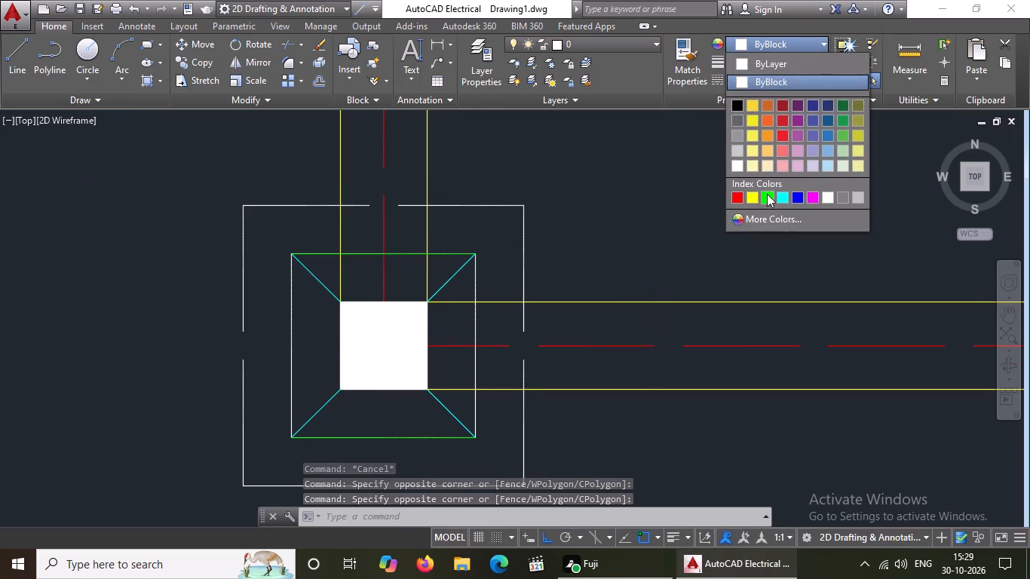
click(768, 193)
key(Escape)
Change the inner square's right line to Green at the left footing of the bottom row.
click(474, 311)
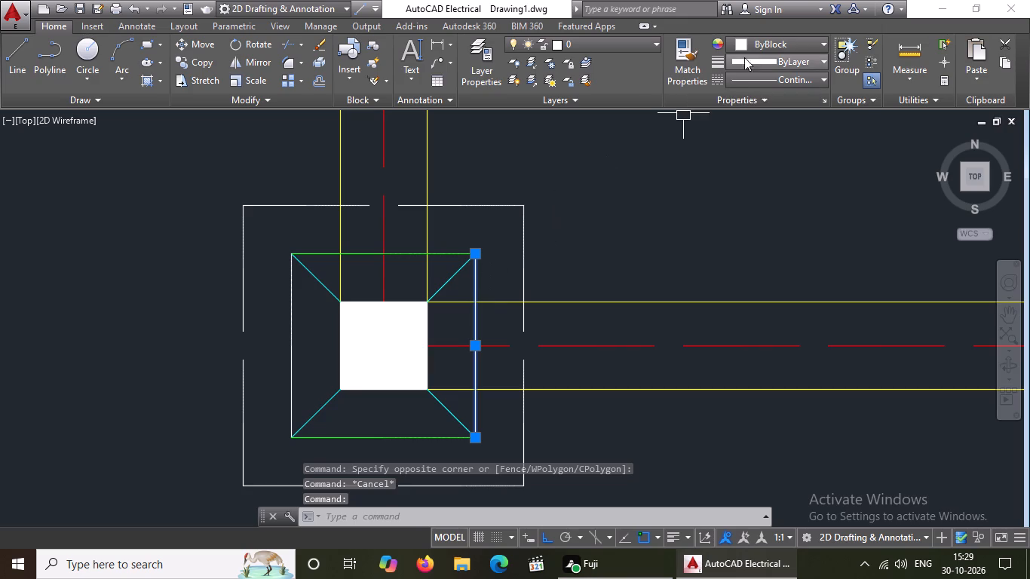
click(750, 50)
click(768, 195)
key(Escape)
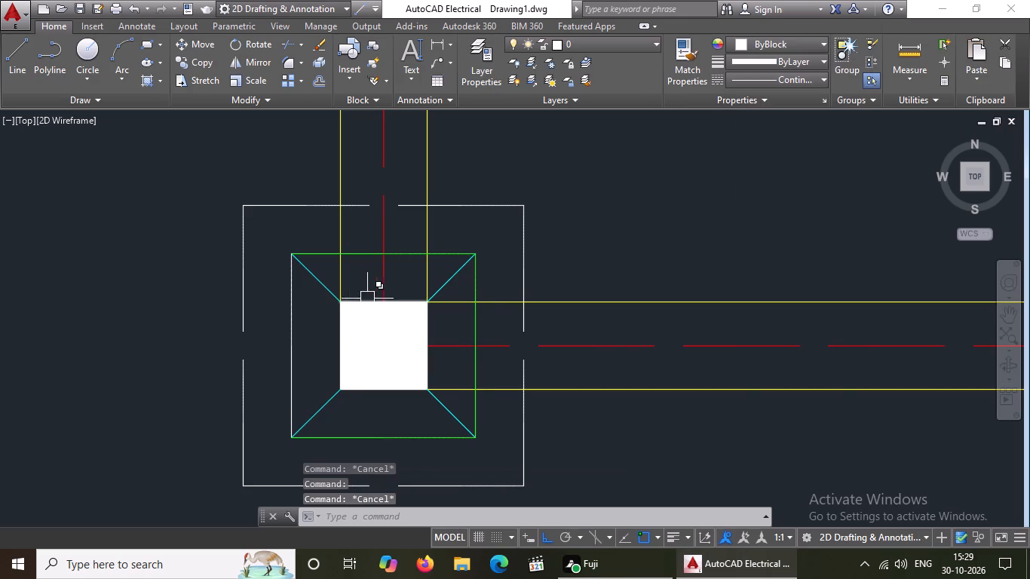
Change the inner square's left line to Green at the left footing of the bottom row.
drag(296, 339, 274, 372)
drag(798, 38, 798, 42)
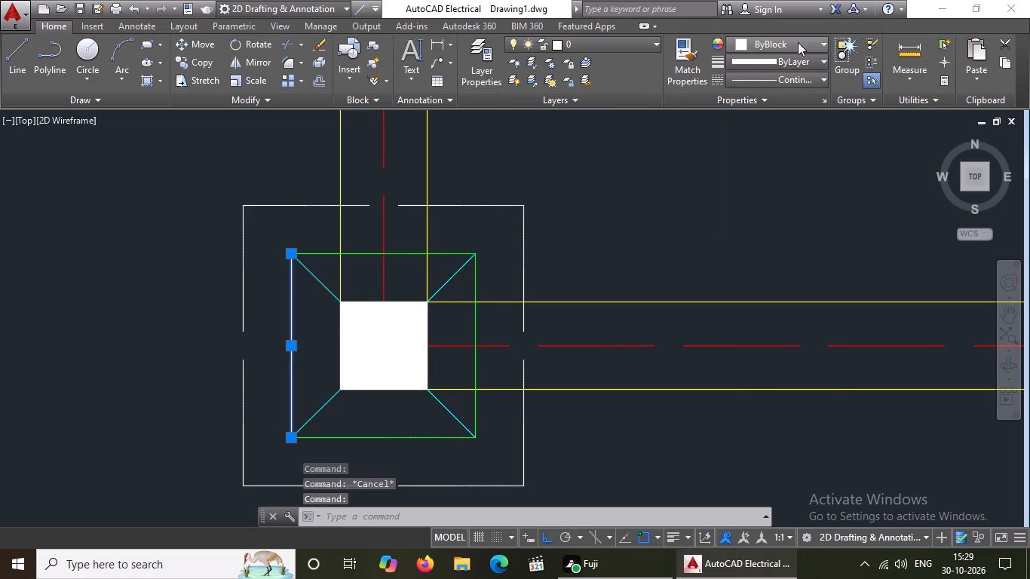
drag(798, 42, 794, 60)
click(762, 40)
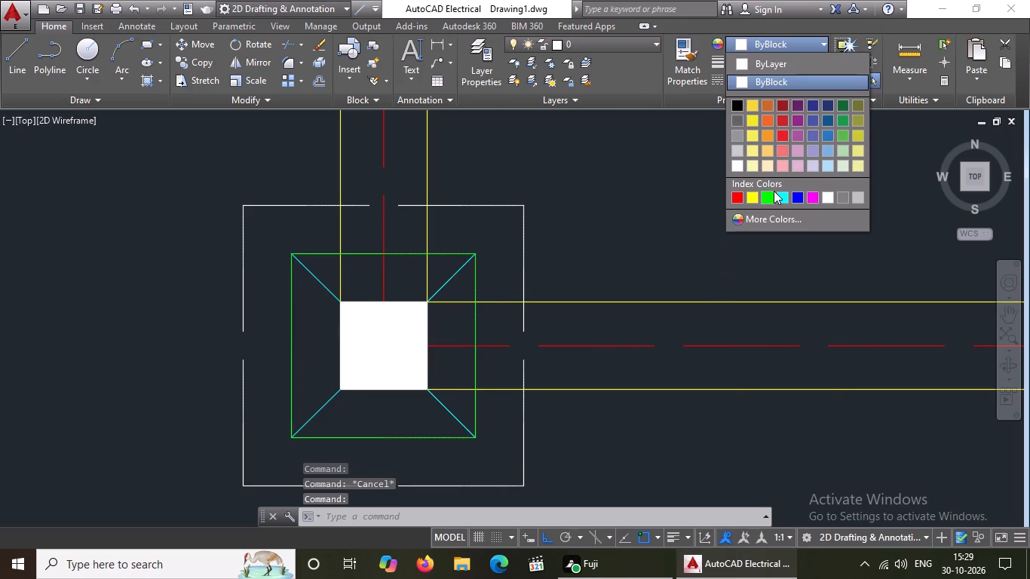
click(774, 191)
key(Escape)
Change the inner square's lower line to Green at the middle footing of the bottom row.
scroll(390, 378, down, 2)
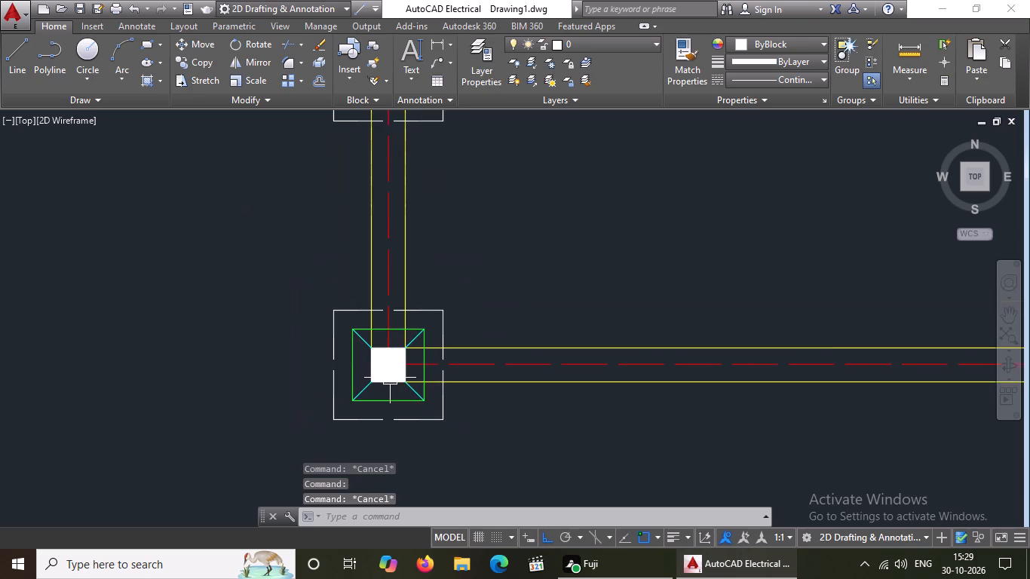
scroll(414, 377, down, 1)
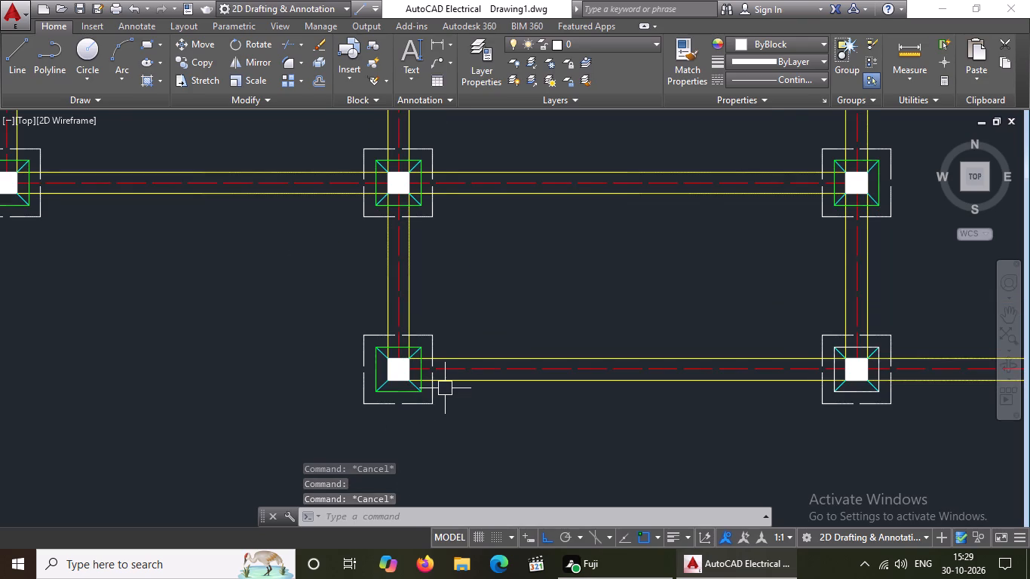
middle_drag(445, 388, 266, 396)
scroll(394, 317, down, 3)
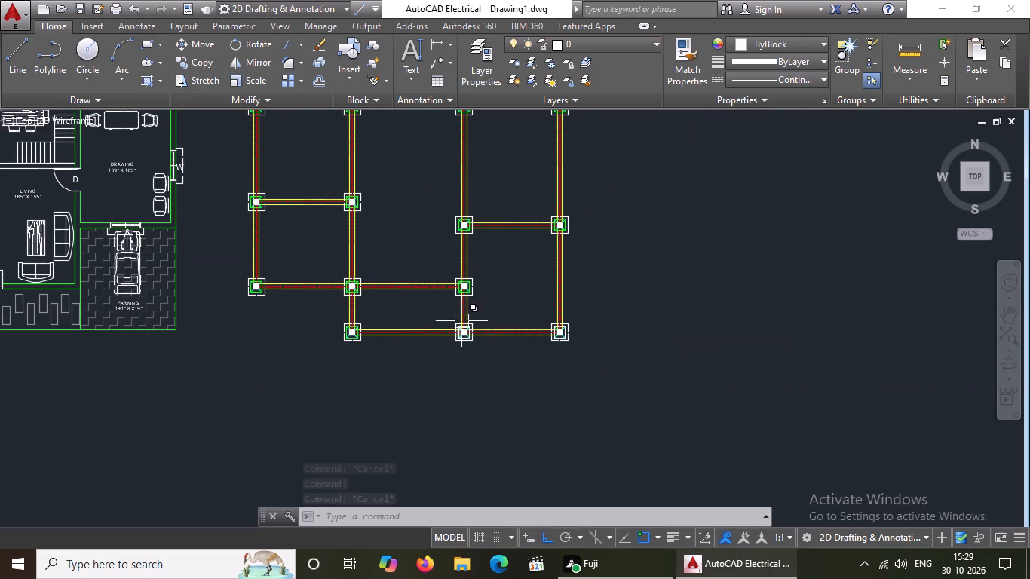
scroll(461, 321, up, 5)
scroll(464, 321, down, 2)
scroll(457, 381, up, 3)
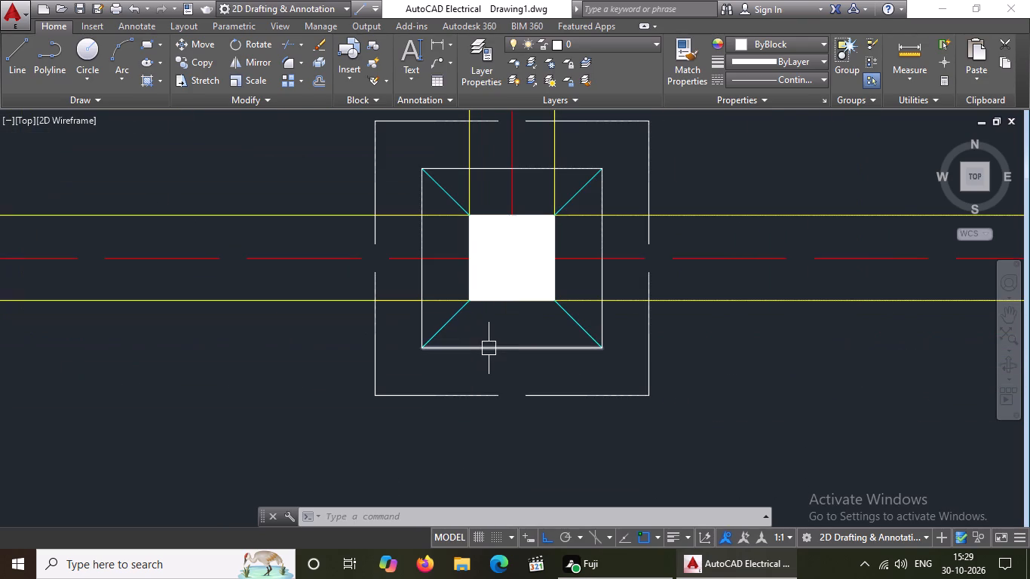
click(489, 348)
drag(750, 44, 751, 71)
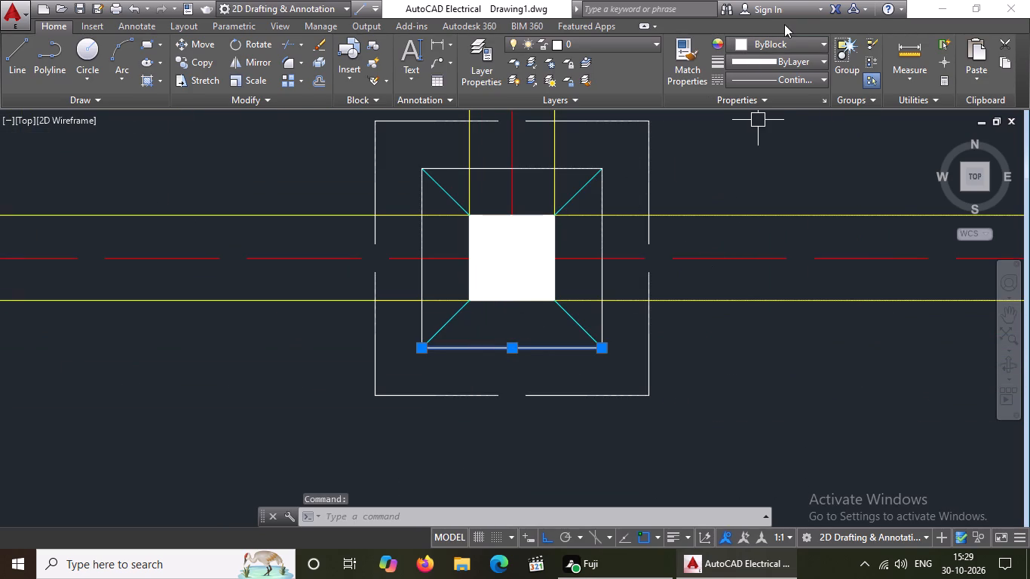
click(788, 38)
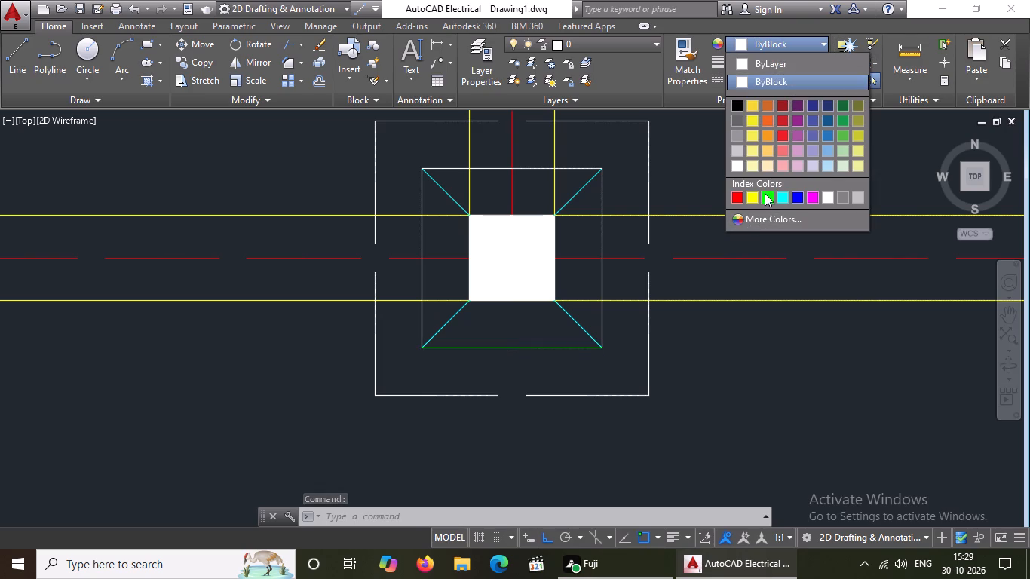
click(765, 193)
key(Escape)
Change the inner square's right line to Green at the middle footing of the bottom row.
click(599, 268)
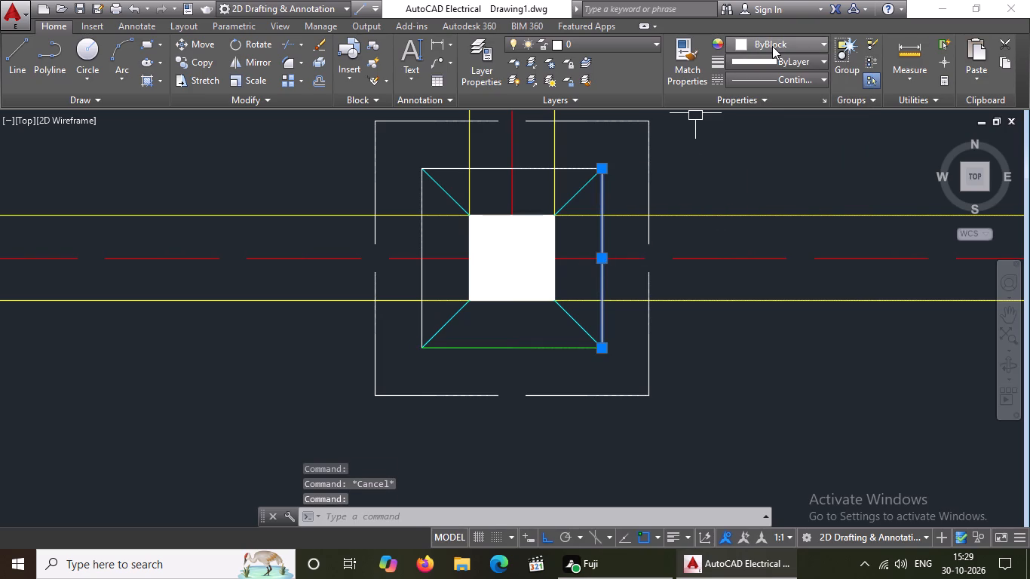
click(772, 46)
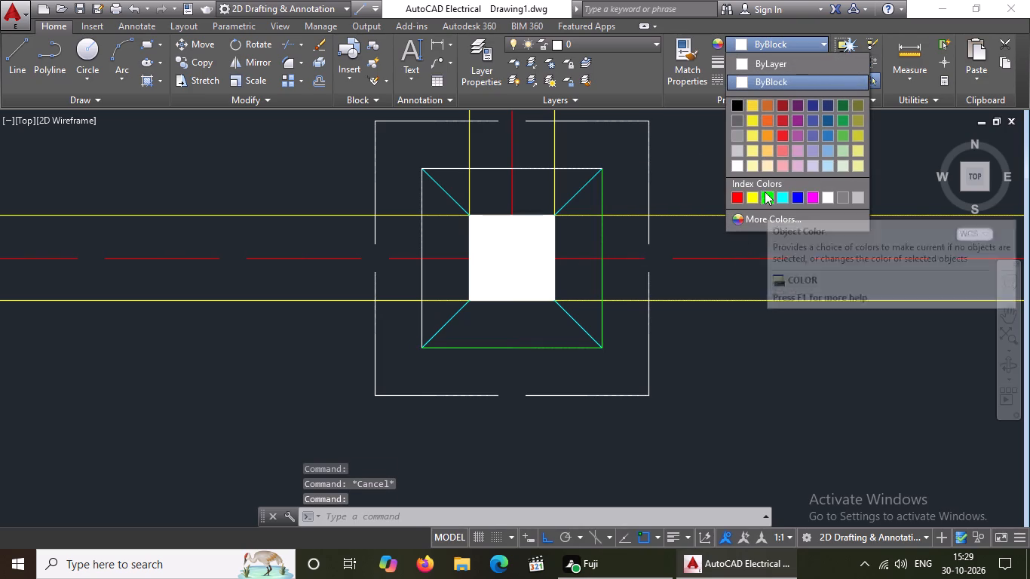
click(765, 198)
key(Escape)
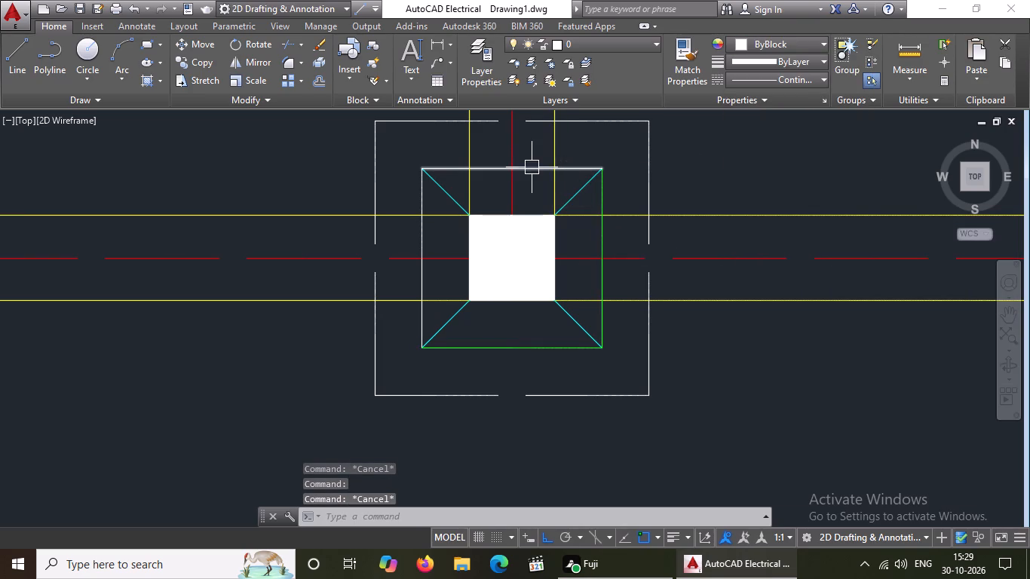
Change the inner square's upper line to Green at the middle footing of the bottom row.
click(532, 167)
click(800, 36)
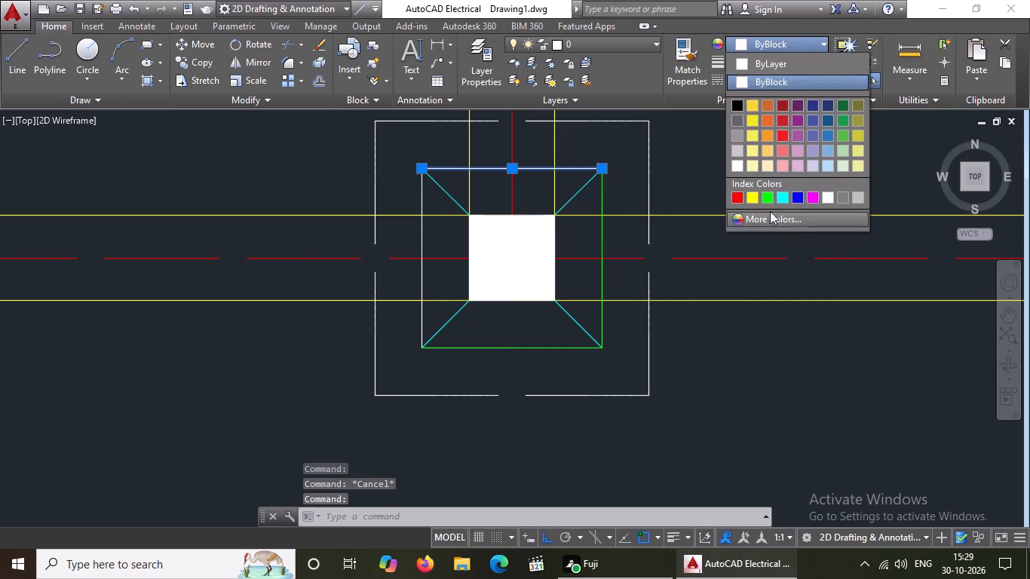
drag(766, 194, 765, 207)
key(Escape)
Change the inner square's left line to Green at the middle footing of the bottom row.
click(425, 279)
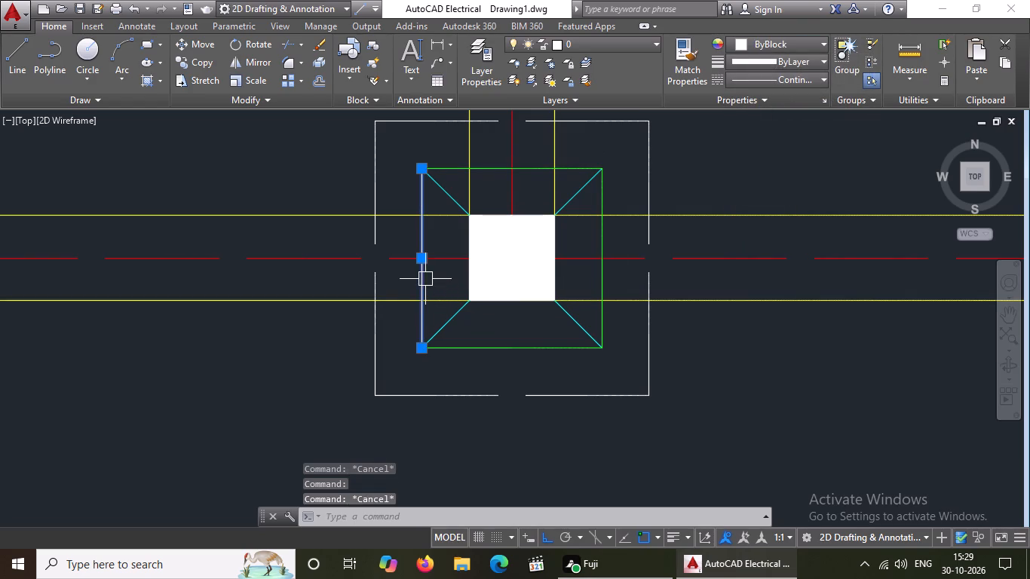
click(784, 43)
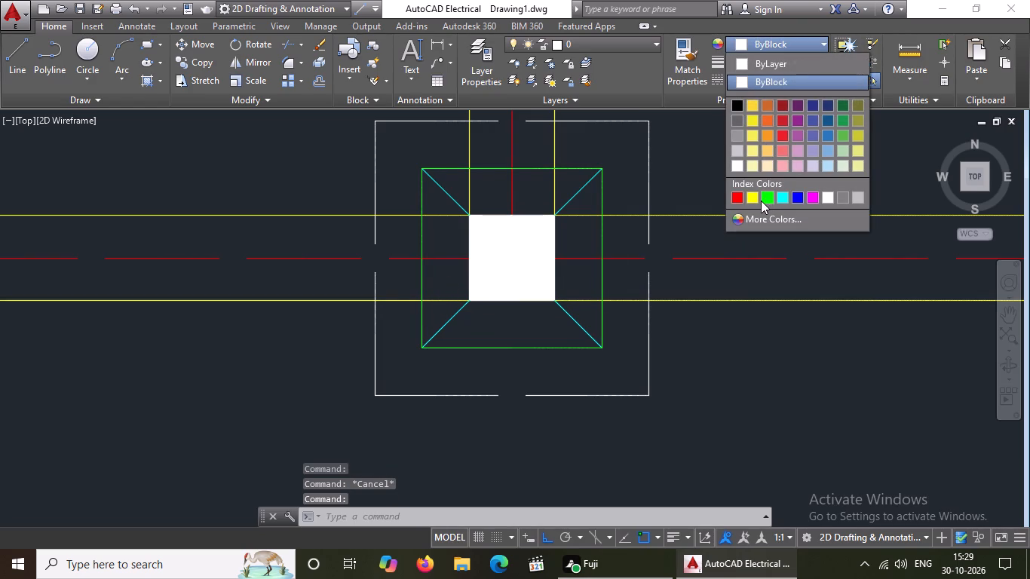
click(767, 195)
key(Escape)
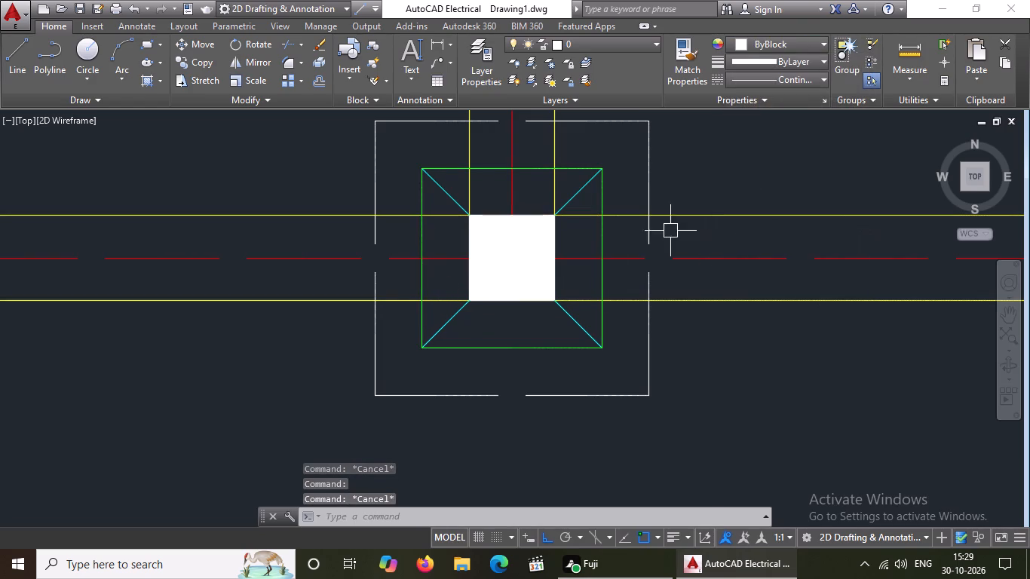
Change the inner square's upper line to Green at the right-hand footing of the bottom row.
scroll(670, 230, down, 5)
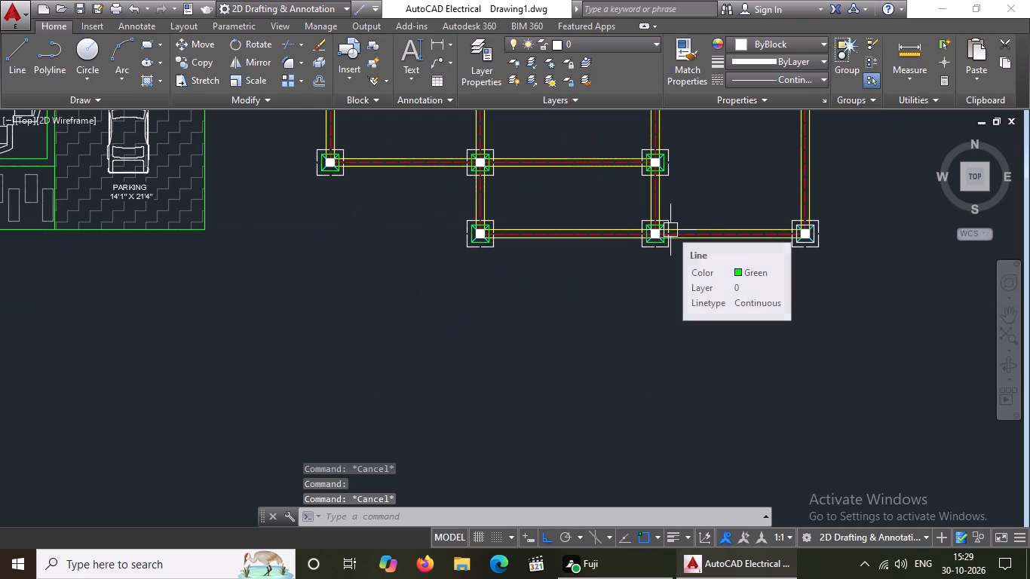
scroll(817, 224, up, 5)
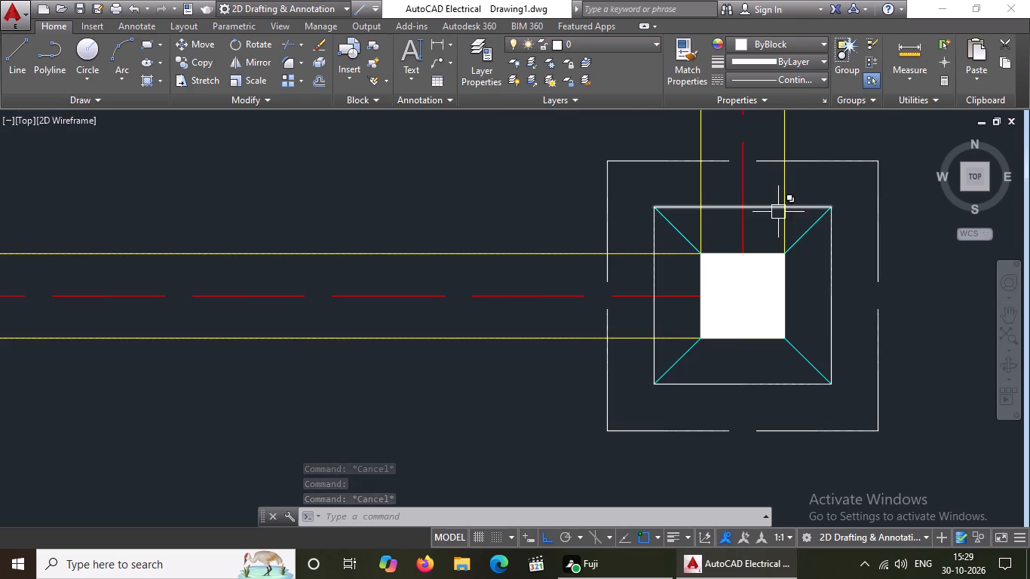
click(778, 211)
click(808, 41)
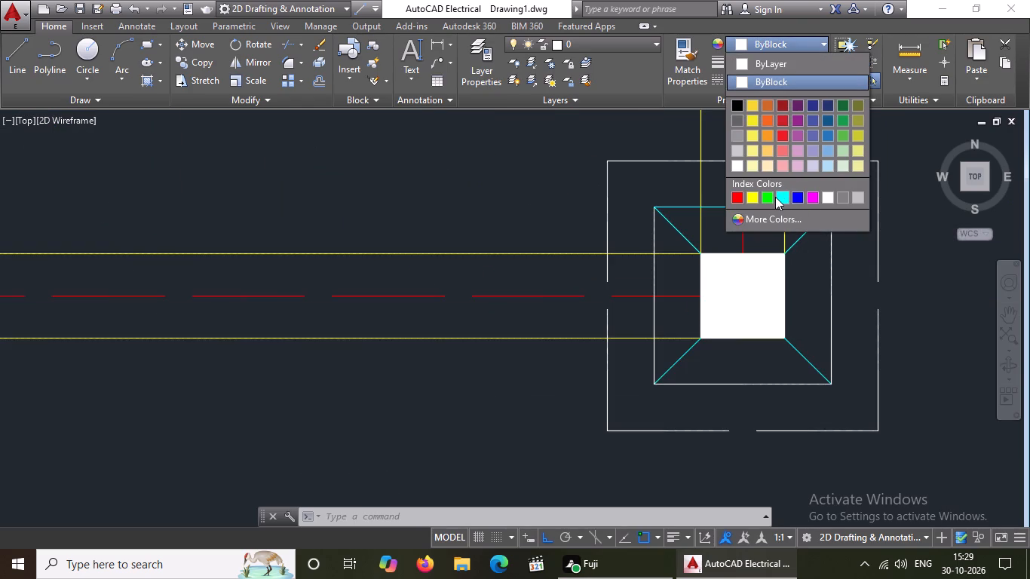
click(769, 195)
key(Escape)
Change the inner square's right line to Green at the right-hand footing of the bottom row.
drag(845, 260, 838, 268)
click(796, 296)
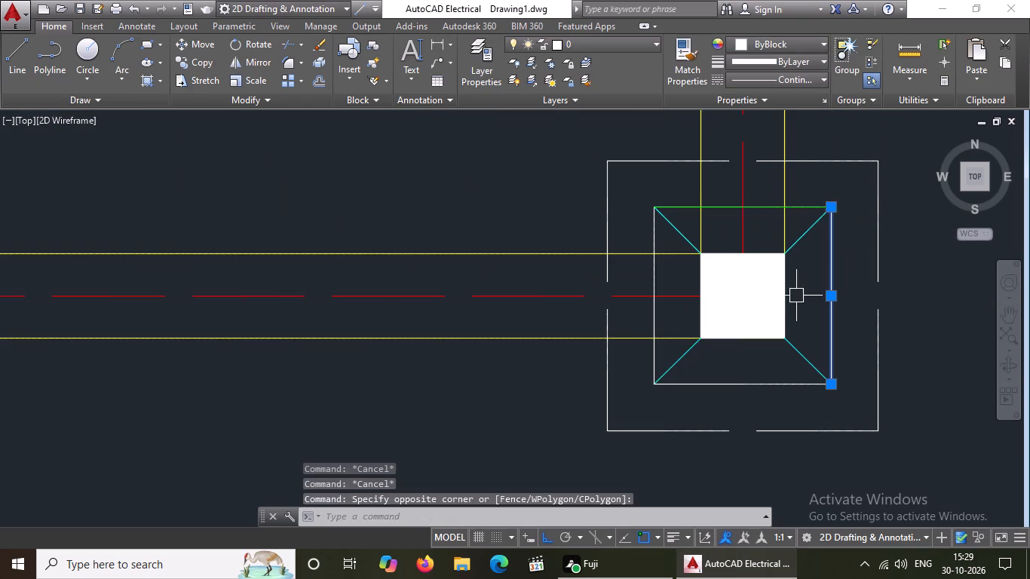
click(812, 41)
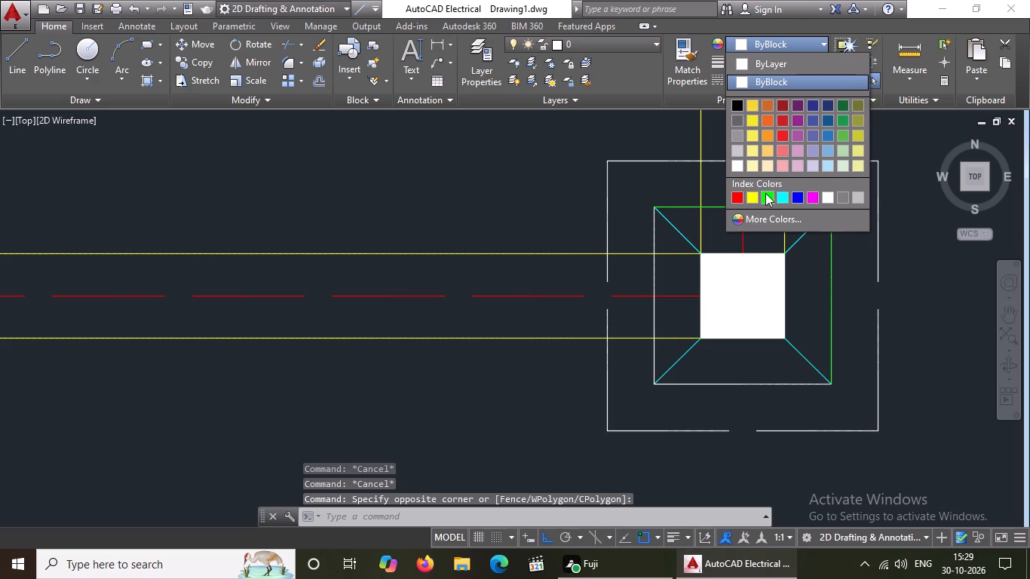
drag(765, 193, 766, 201)
key(Escape)
Change the inner square's left line to Green at the right-hand footing of the bottom row.
drag(668, 312, 654, 318)
click(638, 319)
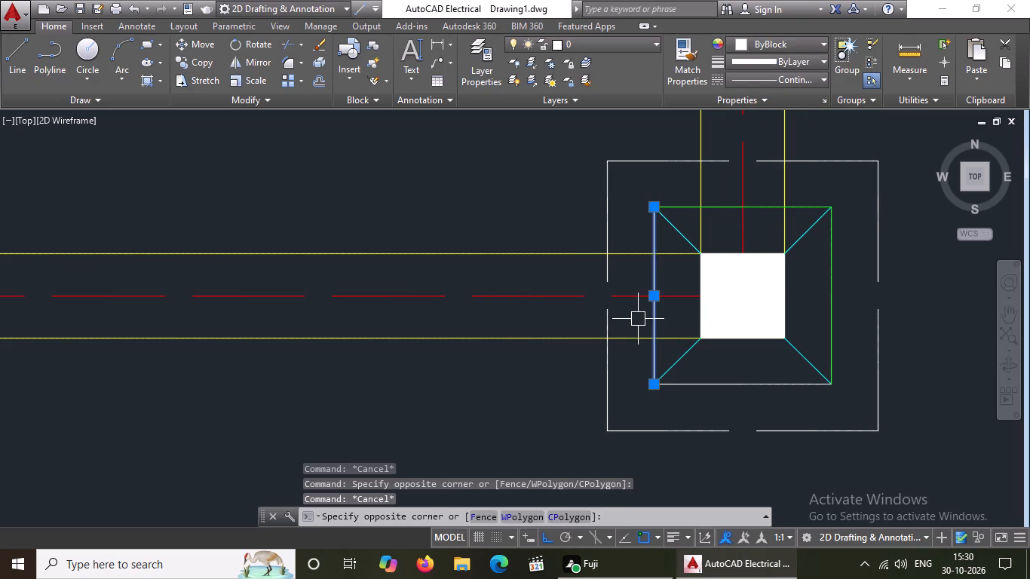
click(797, 40)
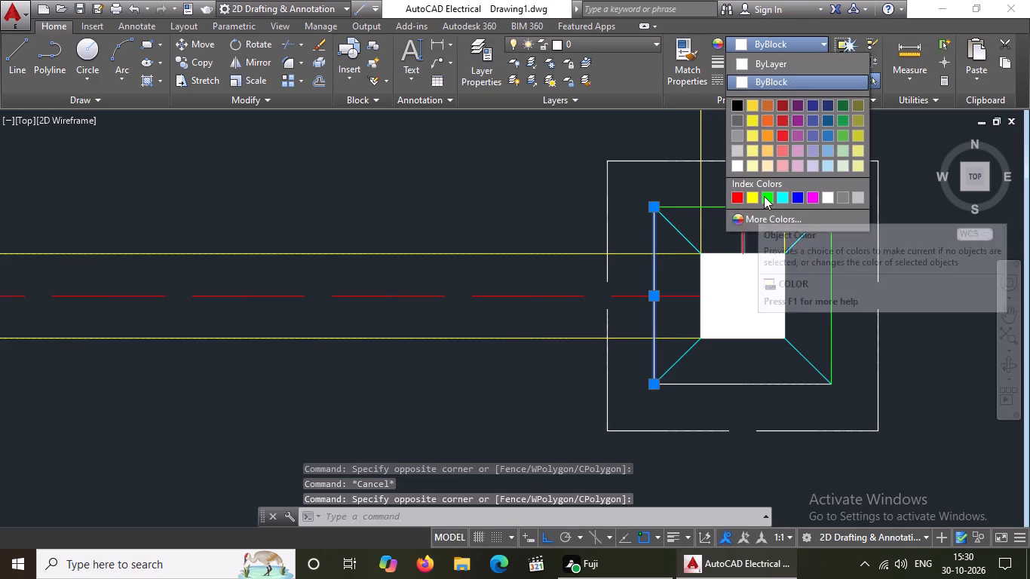
click(765, 195)
key(Escape)
Change the inner square's lower line to Green at the right-hand footing of the bottom row.
drag(740, 366, 740, 375)
click(734, 403)
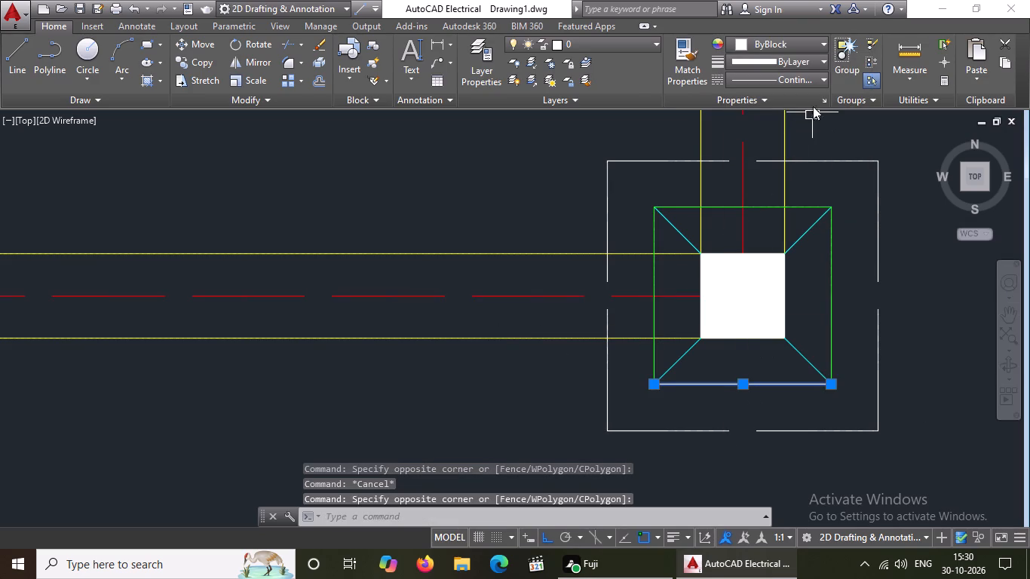
click(787, 40)
click(767, 195)
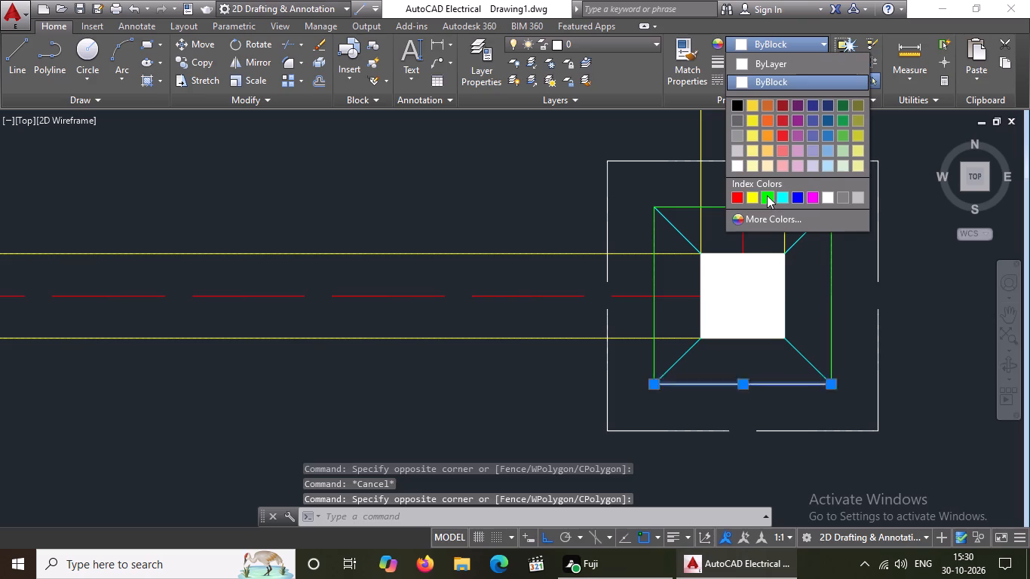
key(Escape)
Open the full properties of the outer square's upper line at the foundation plan's top-left footing.
scroll(717, 287, down, 5)
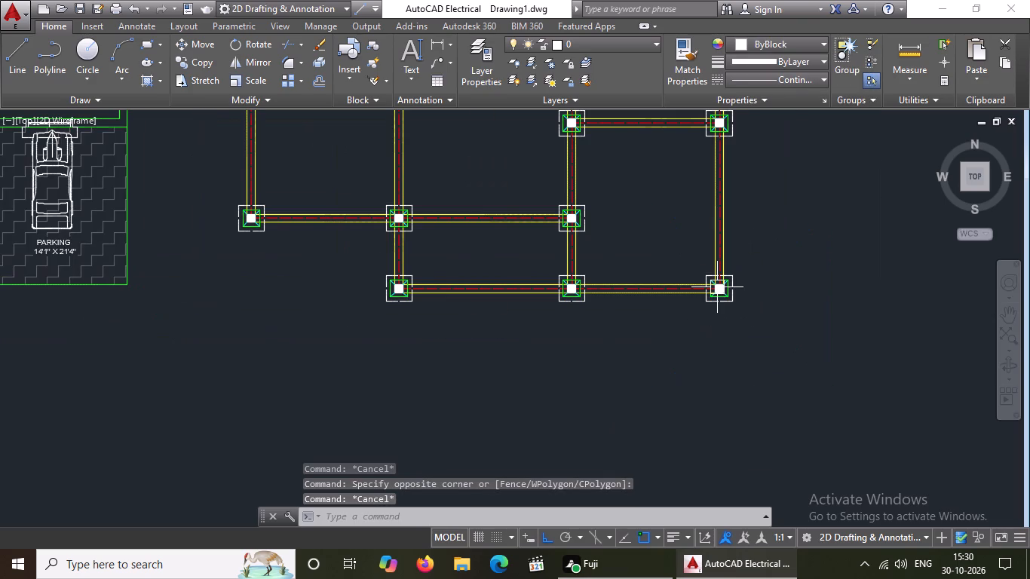
middle_drag(717, 287, 716, 393)
scroll(743, 320, down, 2)
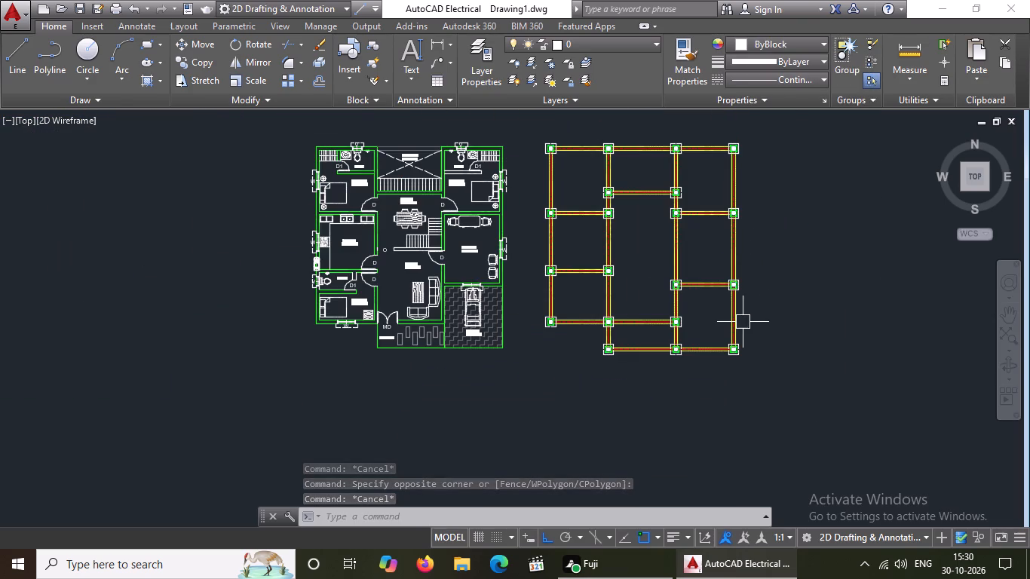
scroll(563, 116, up, 6)
click(519, 173)
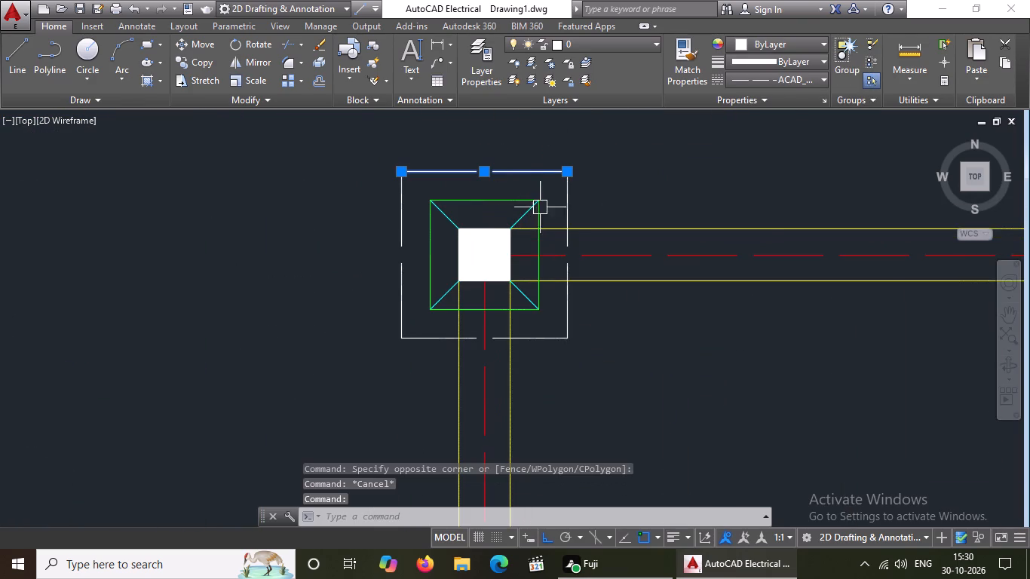
right_click(605, 161)
click(658, 501)
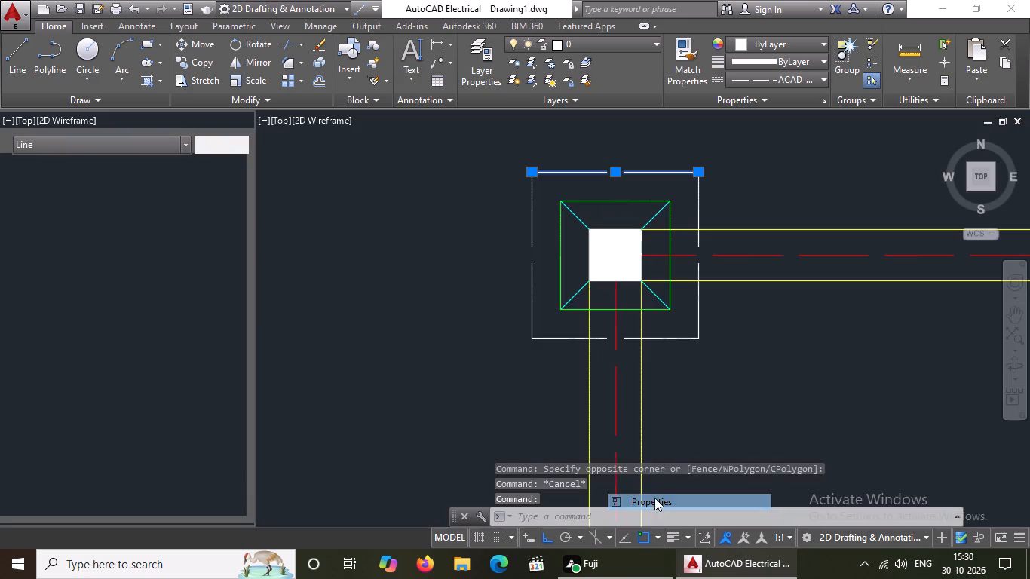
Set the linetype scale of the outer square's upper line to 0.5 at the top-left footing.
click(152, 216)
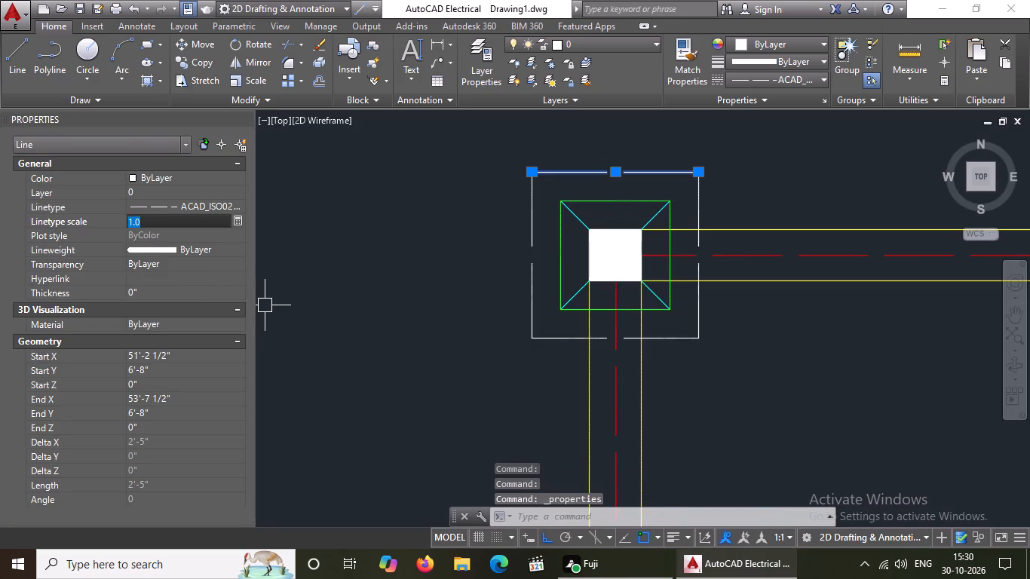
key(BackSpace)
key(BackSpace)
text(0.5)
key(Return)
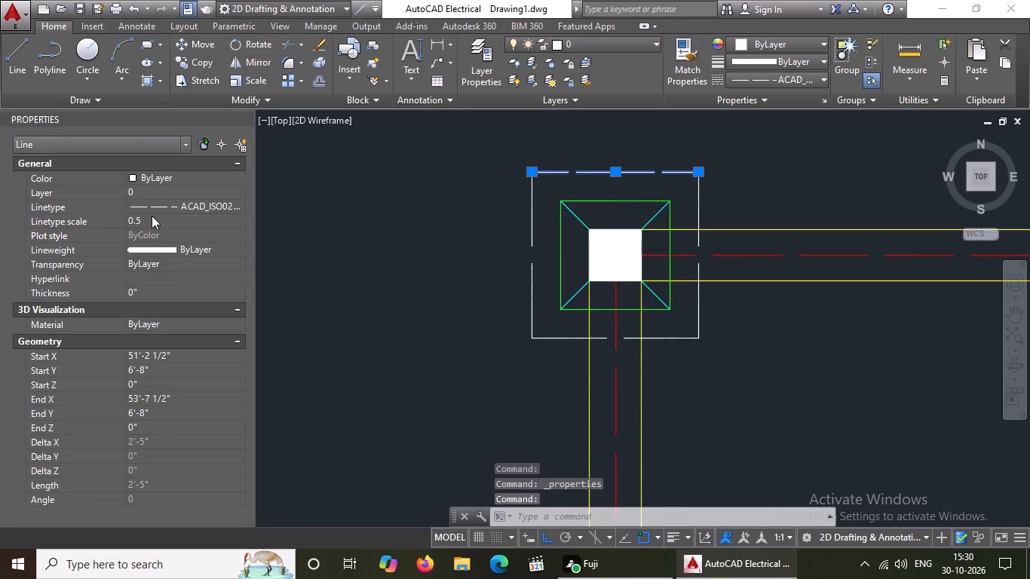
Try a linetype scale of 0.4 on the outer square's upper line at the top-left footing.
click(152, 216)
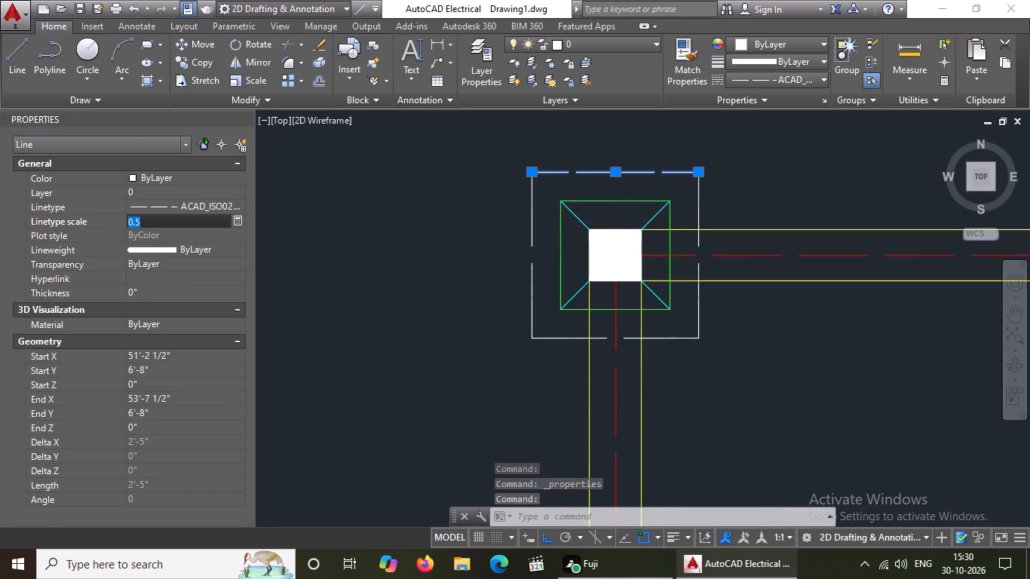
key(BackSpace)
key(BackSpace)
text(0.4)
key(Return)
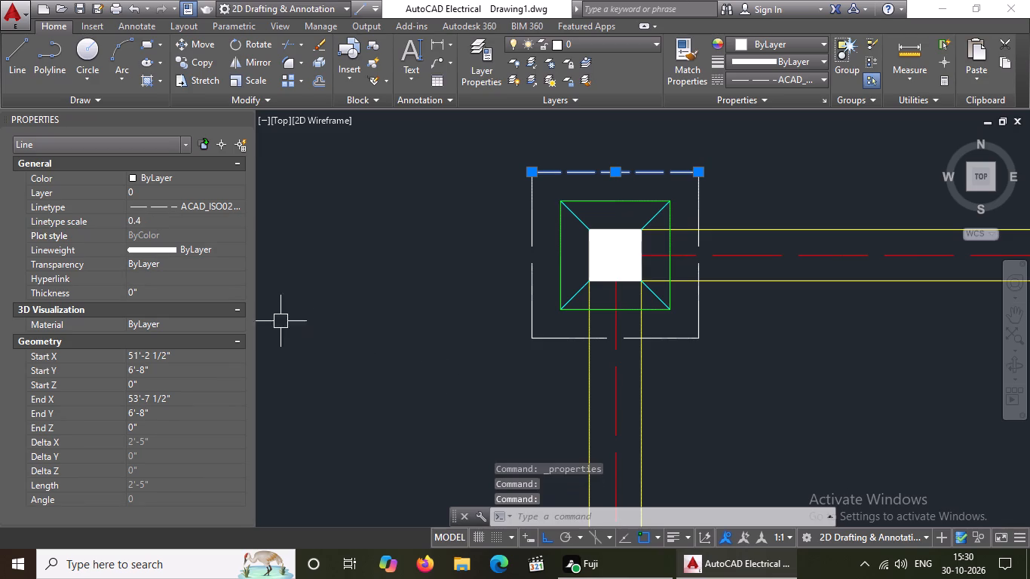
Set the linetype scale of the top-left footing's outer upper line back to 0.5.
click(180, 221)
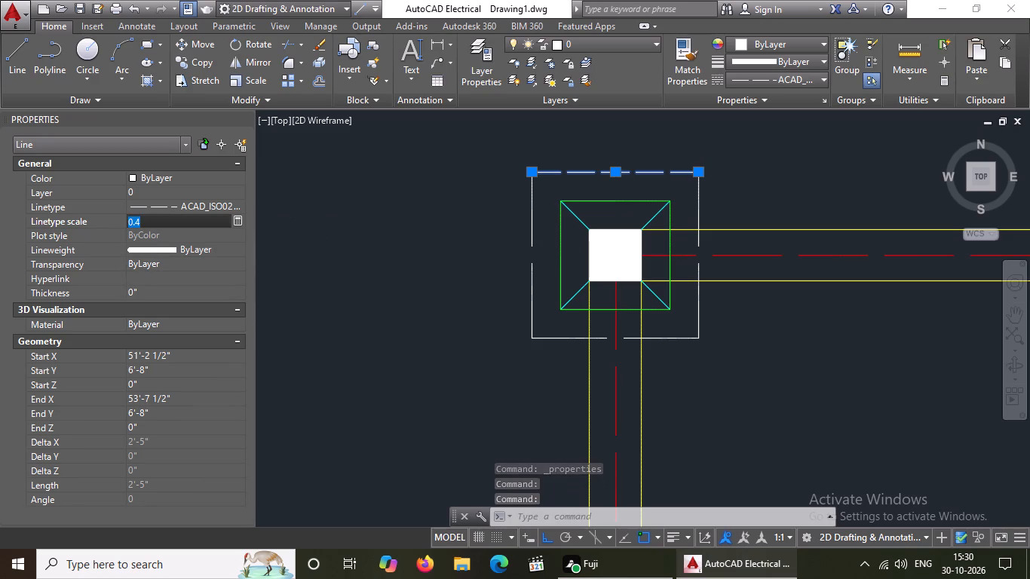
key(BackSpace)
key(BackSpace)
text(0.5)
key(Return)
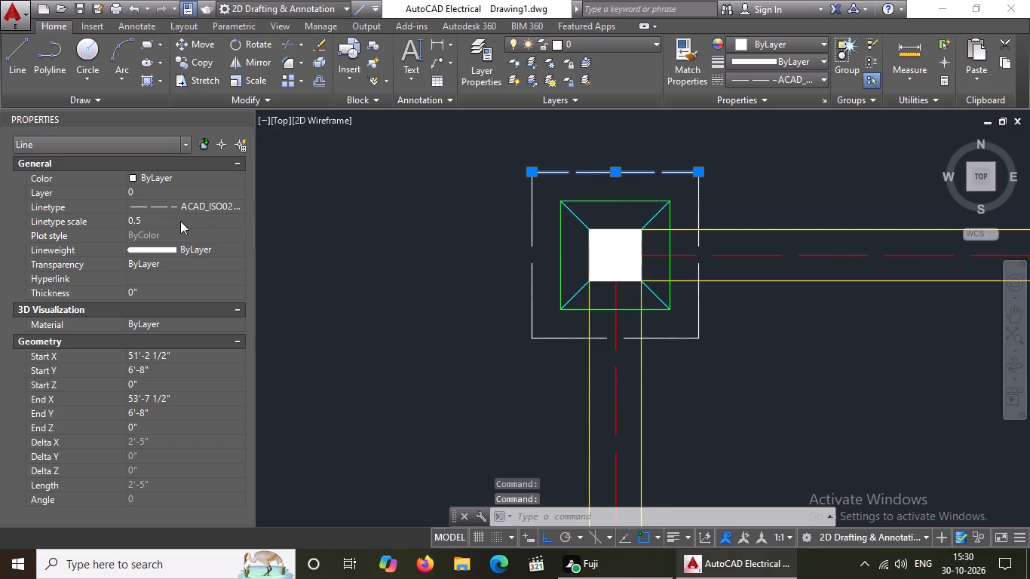
Set the linetype scale of the outer square's upper line to 0.6 at the top-left footing.
click(156, 227)
key(BackSpace)
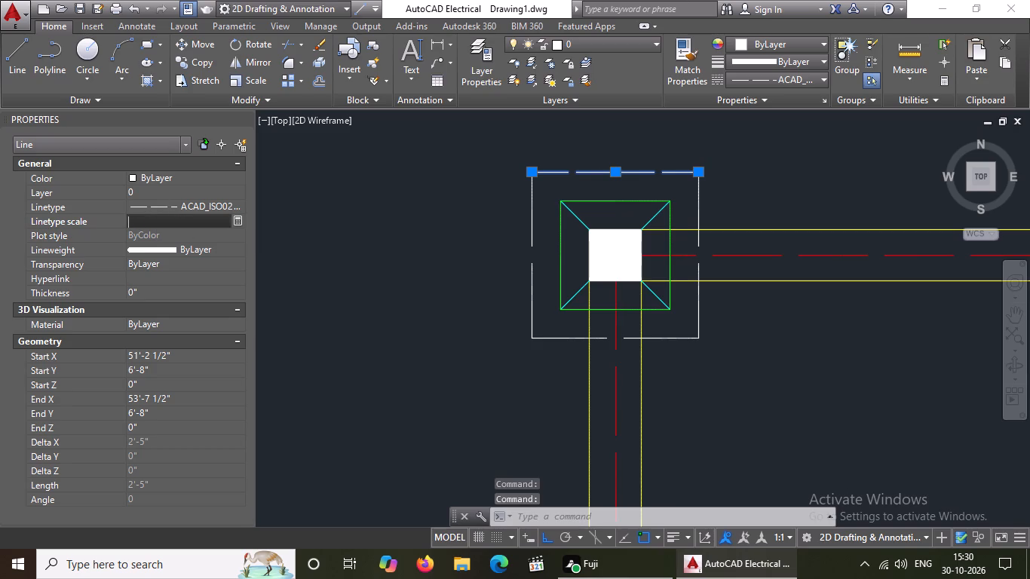
text(0.6)
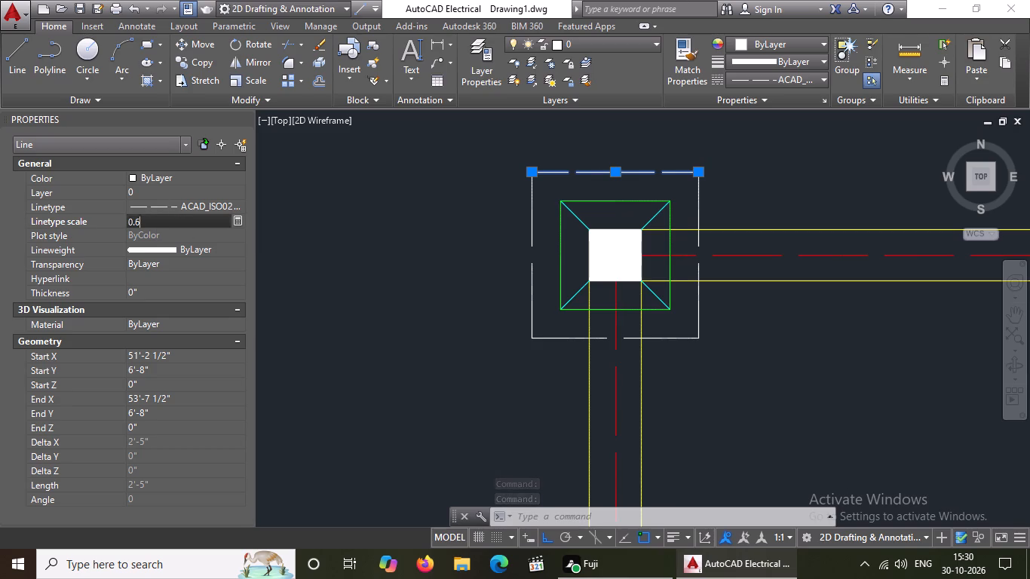
key(Return)
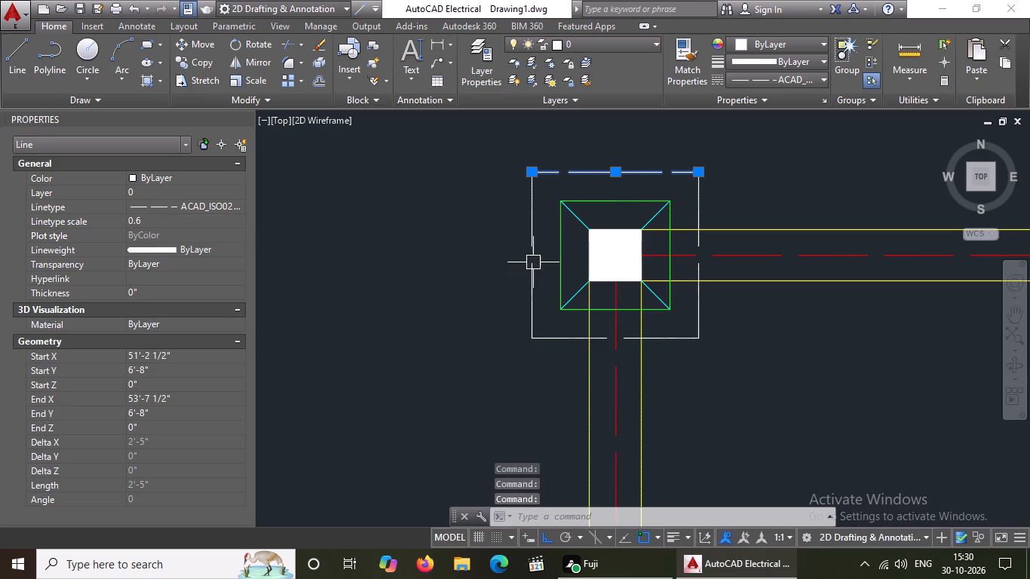
Set the linetype scale of the outer square's left line to 0.6 at the top-left footing.
click(535, 261)
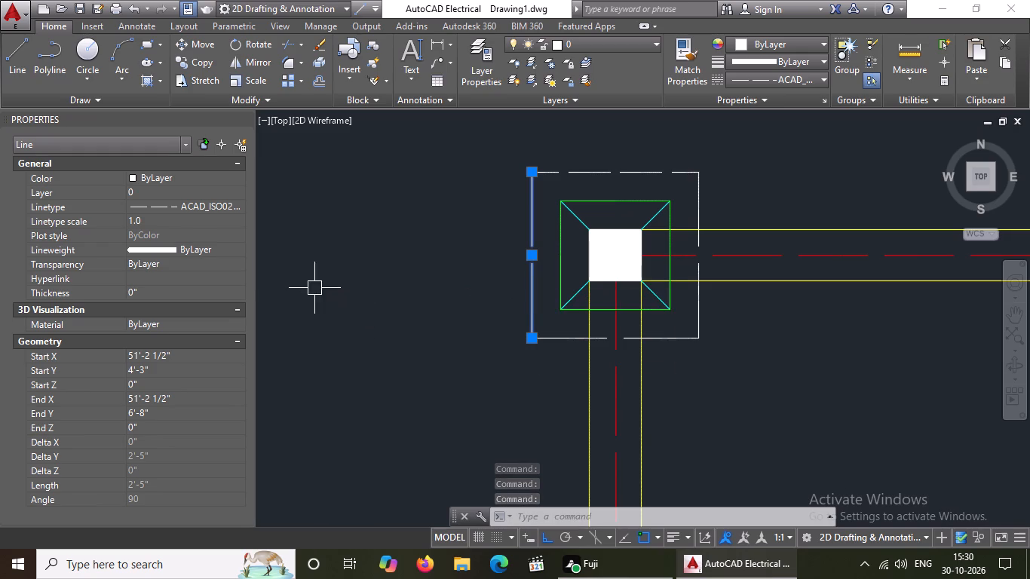
click(155, 217)
key(BackSpace)
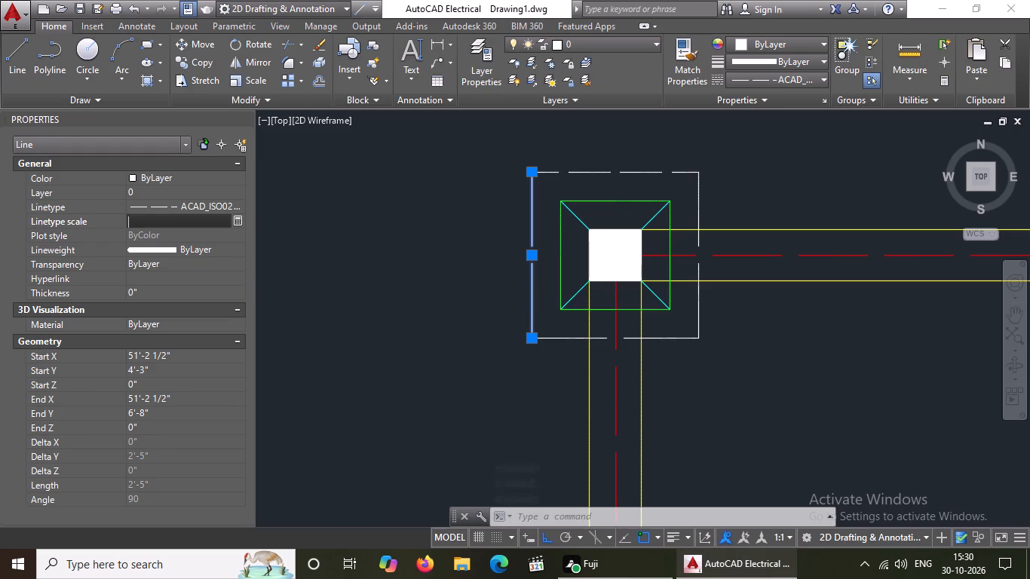
key(BackSpace)
text(0.6)
key(Return)
key(Escape)
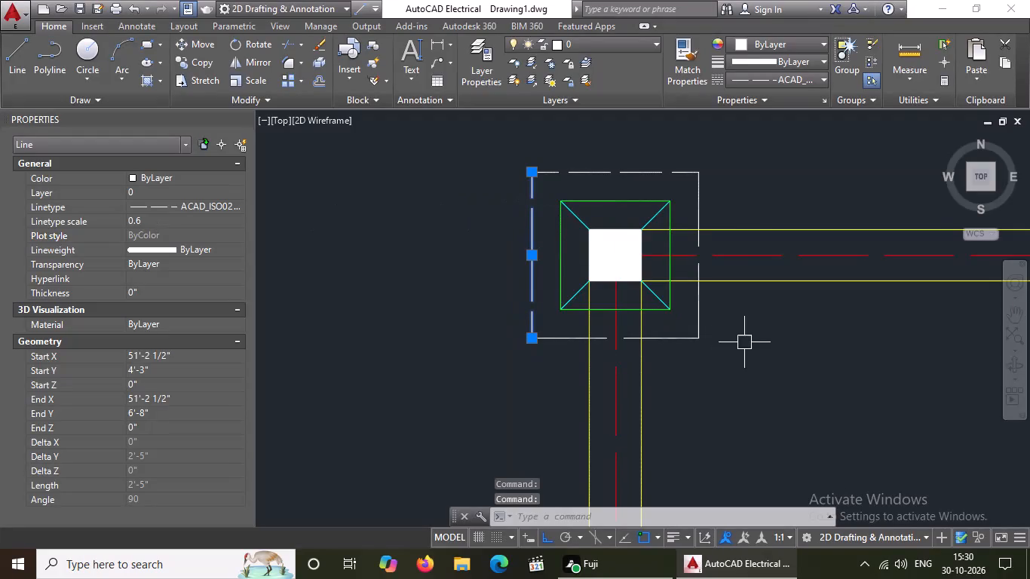
Set the linetype scale of the outer square's right line to 0.6 at the top-left footing.
click(702, 311)
click(183, 218)
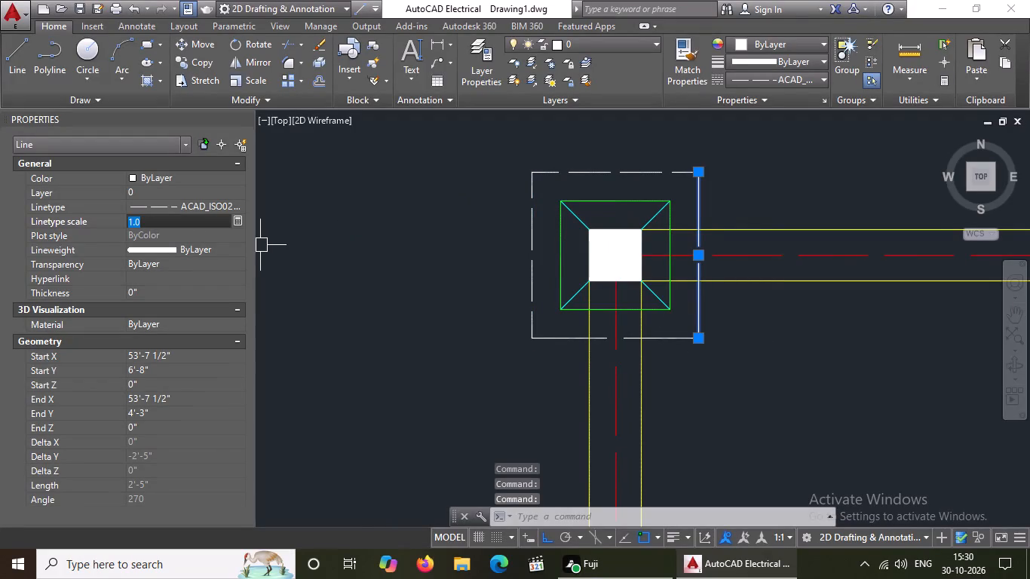
key(BackSpace)
key(BackSpace)
text(0.6)
key(Return)
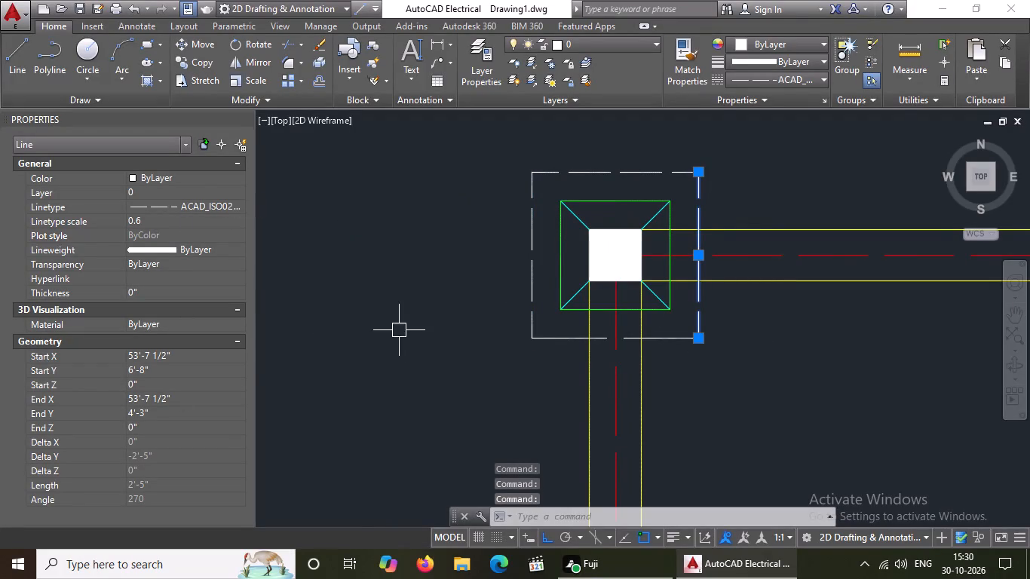
Set the linetype scale of the outer square's lower line to 0.6 at the top-left footing.
click(676, 344)
click(149, 217)
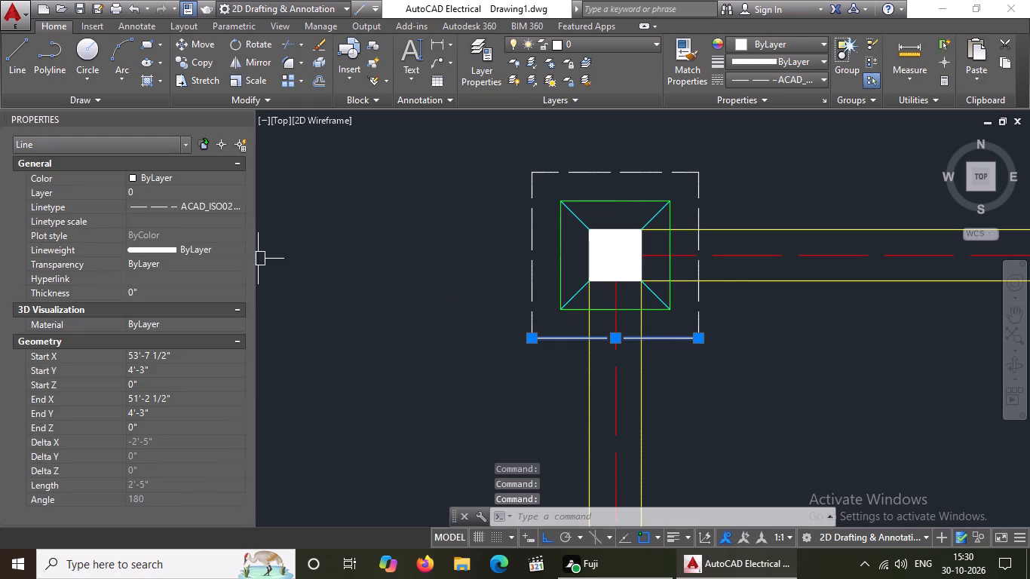
key(BackSpace)
key(BackSpace)
text(0.6)
key(Return)
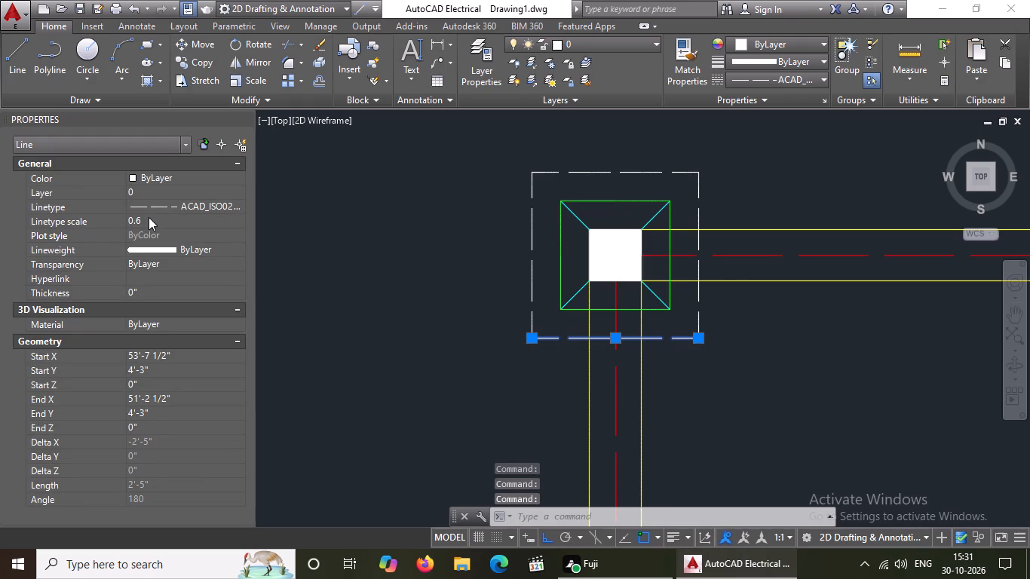
Set the linetype scale of the outer square's upper line to 0.6 at the second footing of the top row.
scroll(516, 267, down, 3)
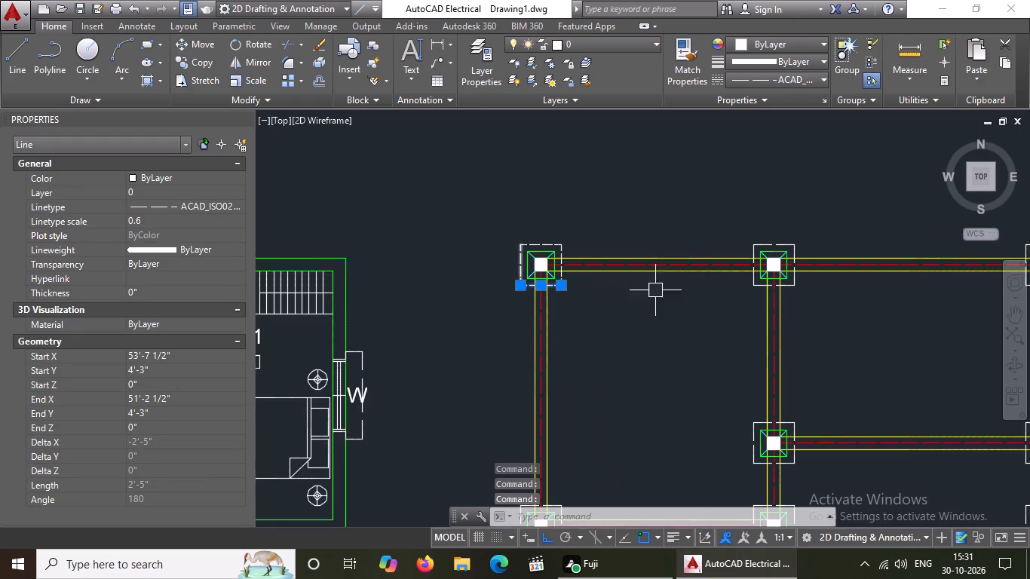
scroll(811, 275, up, 2)
click(742, 191)
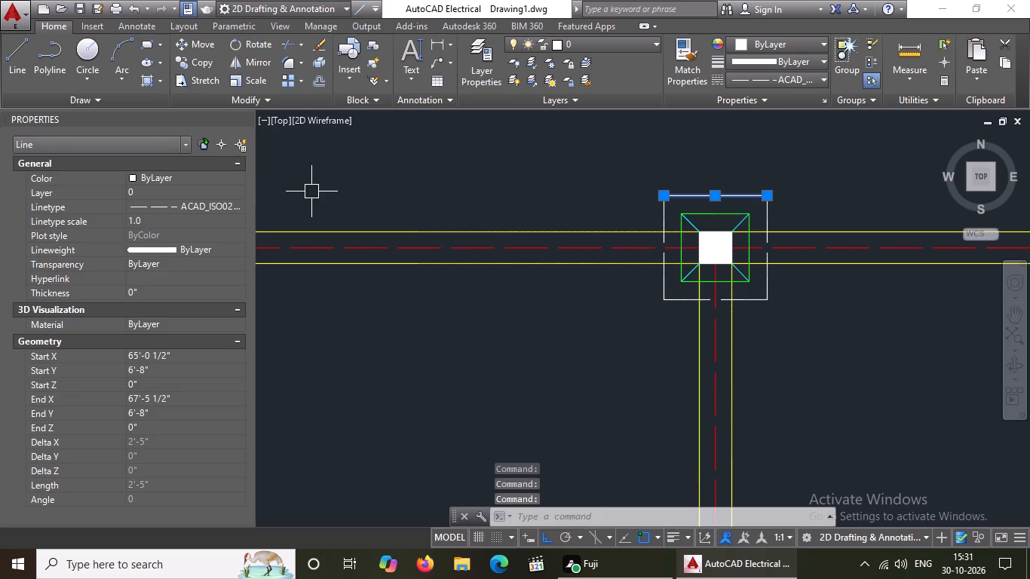
click(181, 219)
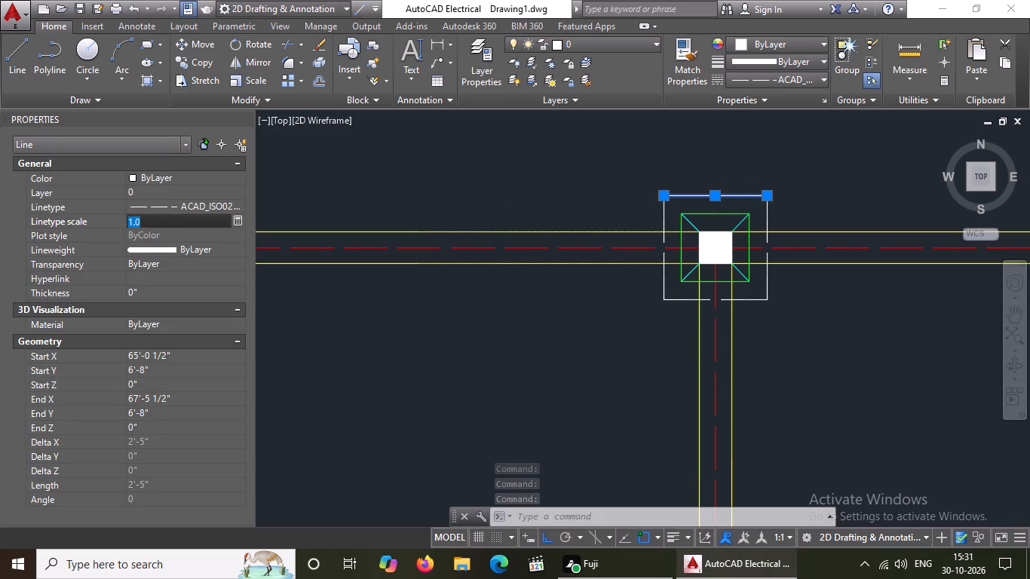
key(BackSpace)
key(BackSpace)
key(BackSpace)
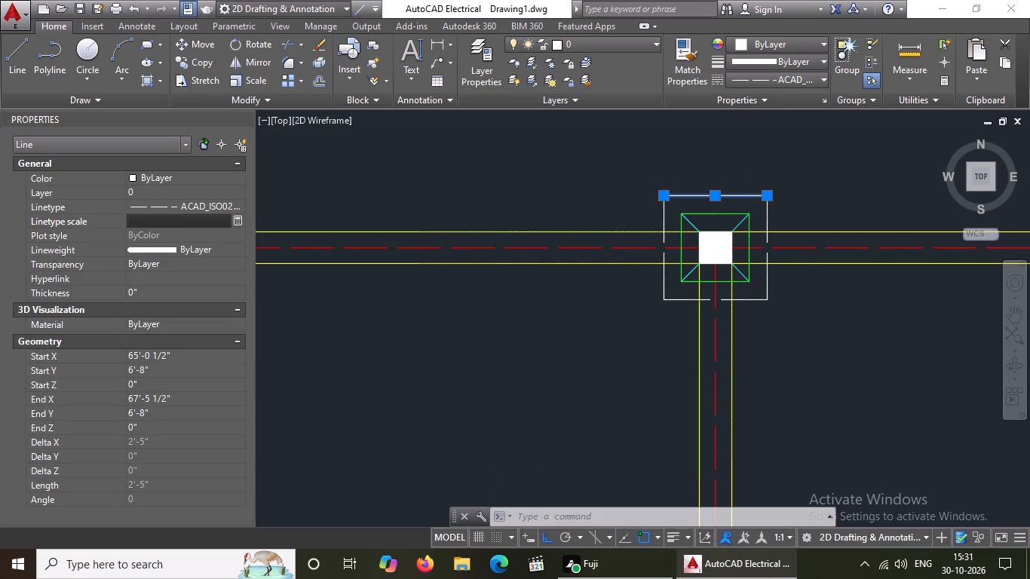
text(0.6)
key(Return)
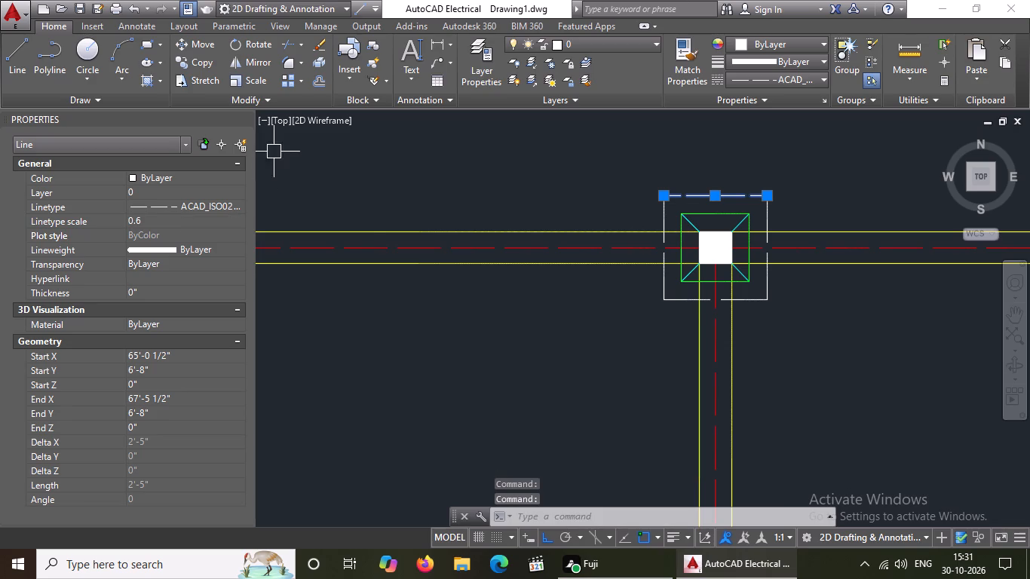
Set the linetype scale of the outer square's left line to 0.6 at the second footing of the top row.
click(658, 285)
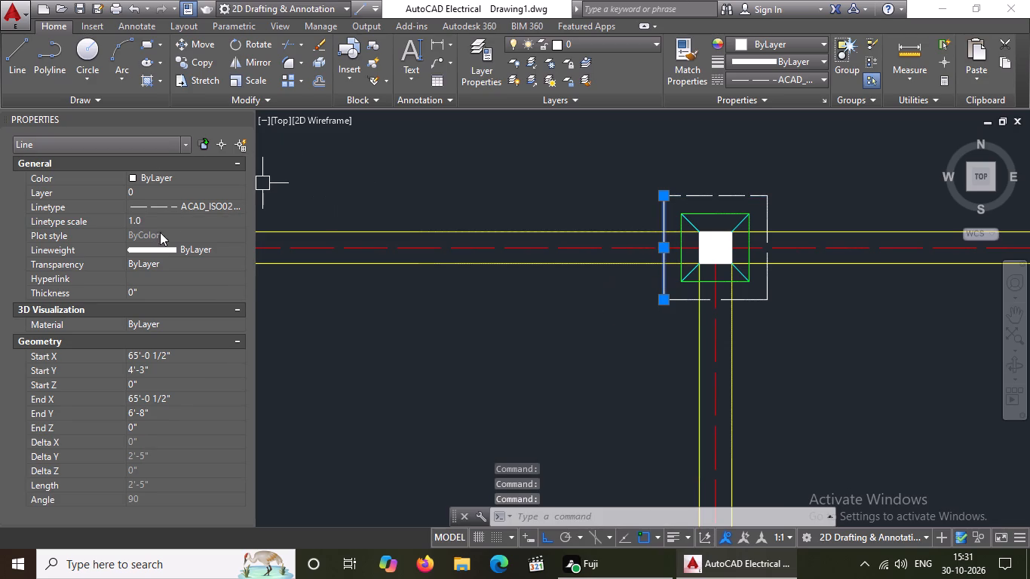
click(155, 222)
key(BackSpace)
key(BackSpace)
text(0.6)
key(Return)
key(Escape)
Set the linetype scale of the outer square's right line to 0.6 at the second footing of the top row.
click(770, 281)
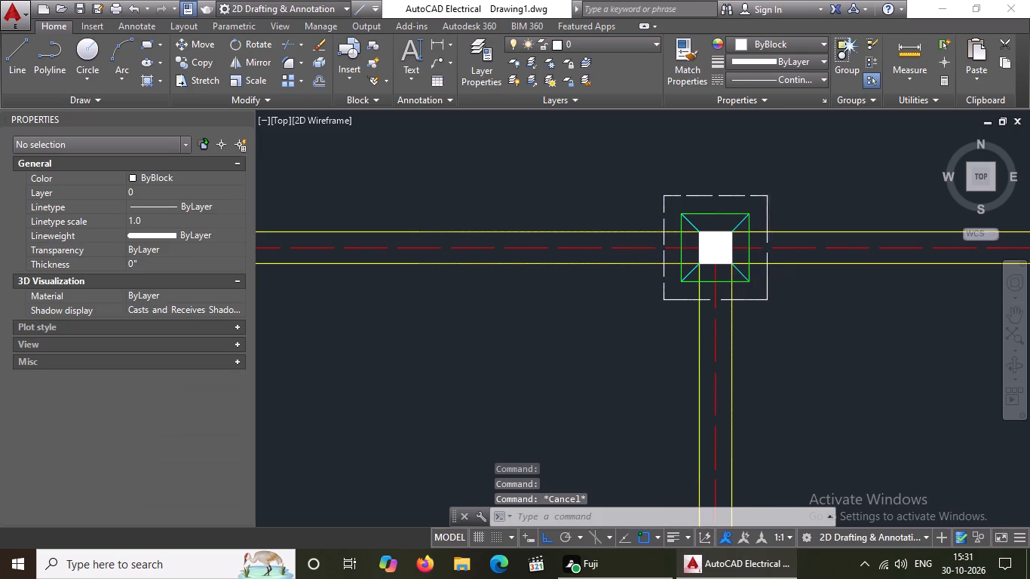
click(172, 229)
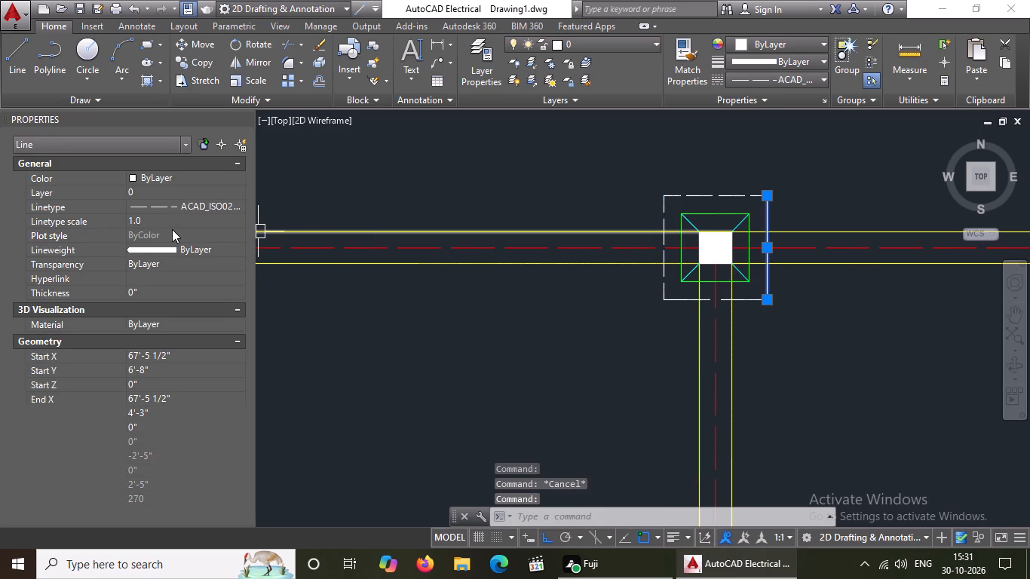
key(BackSpace)
key(BackSpace)
click(154, 218)
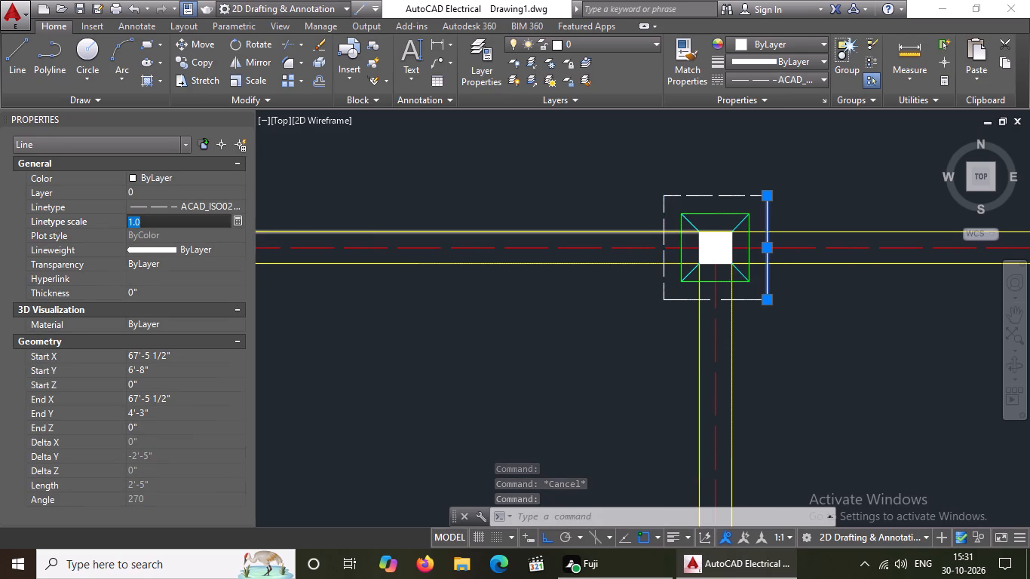
key(BackSpace)
key(BackSpace)
text(0.6)
key(Return)
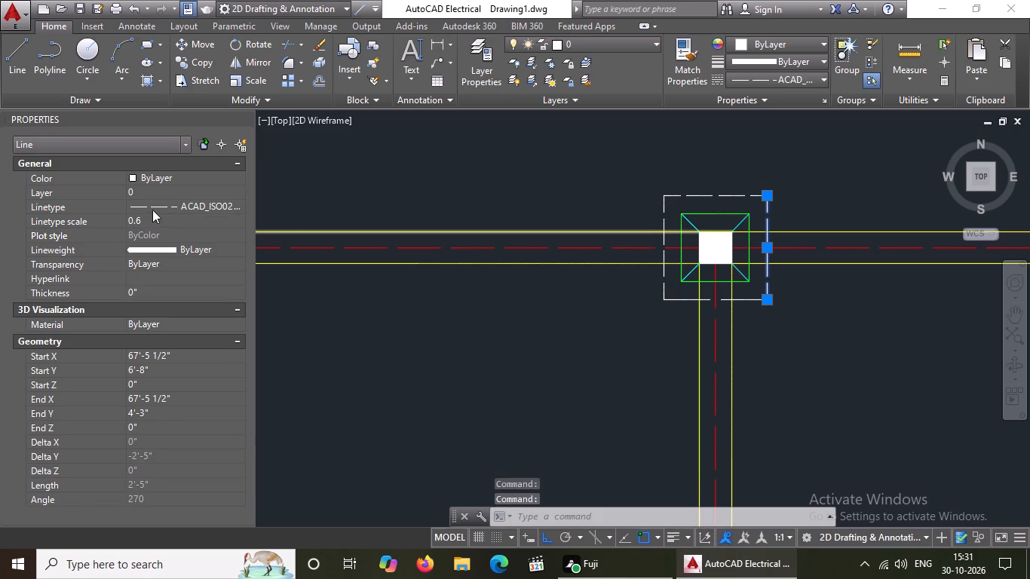
Set the linetype scale of the outer square's lower line to 0.6 at the second footing of the top row.
scroll(763, 259, up, 2)
click(725, 362)
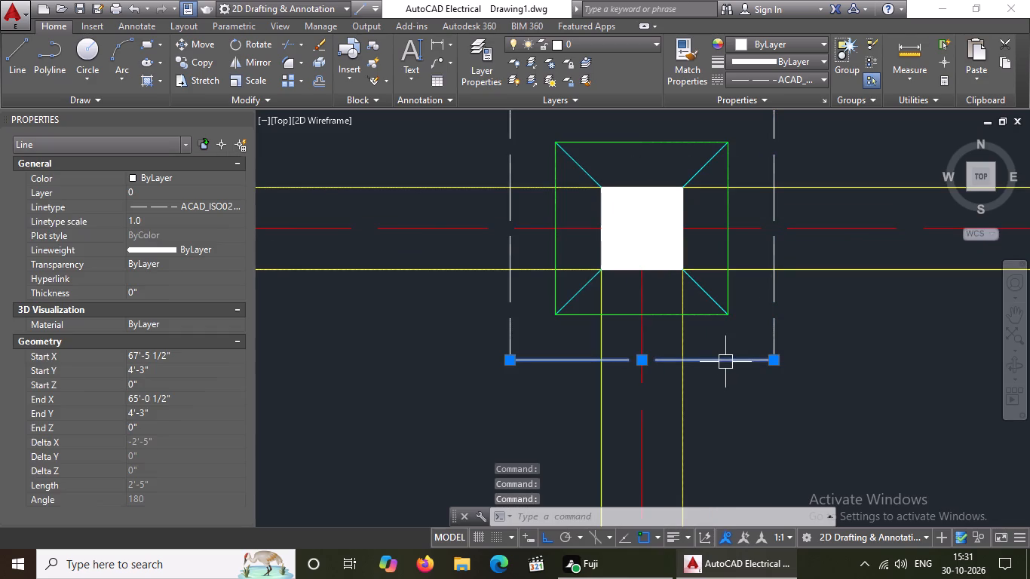
click(169, 222)
key(BackSpace)
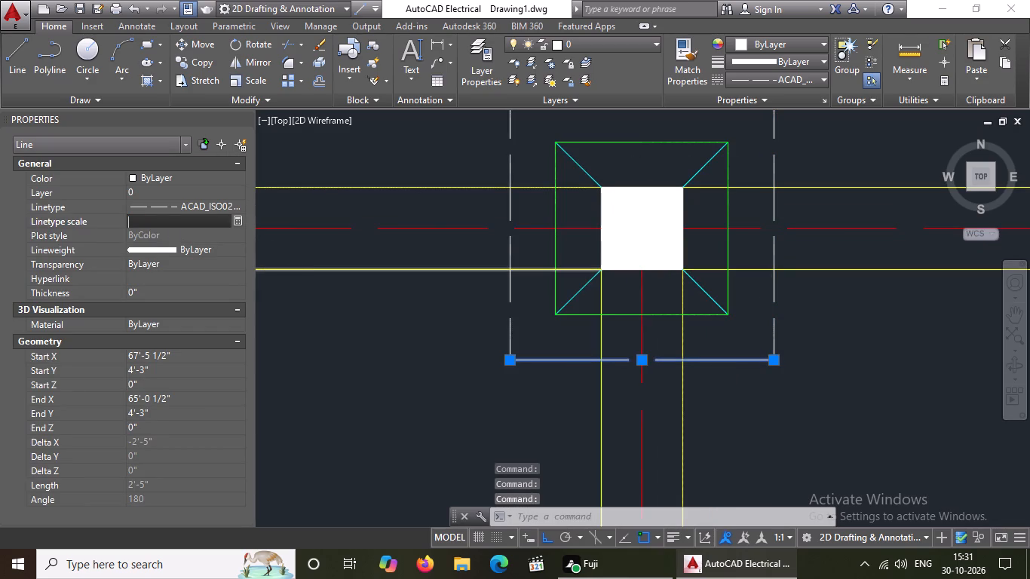
key(BackSpace)
text(0.6)
key(Return)
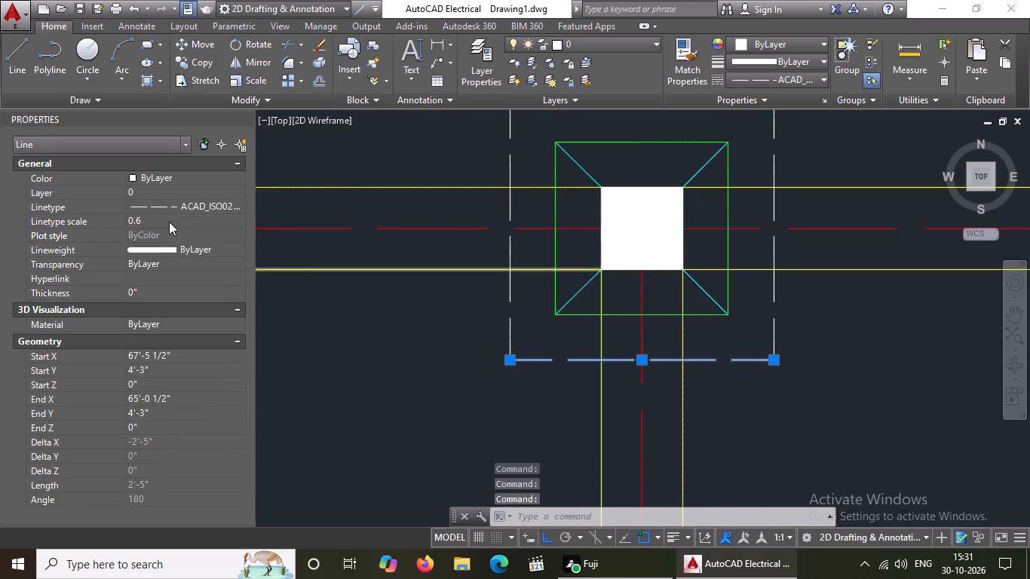
scroll(716, 307, down, 3)
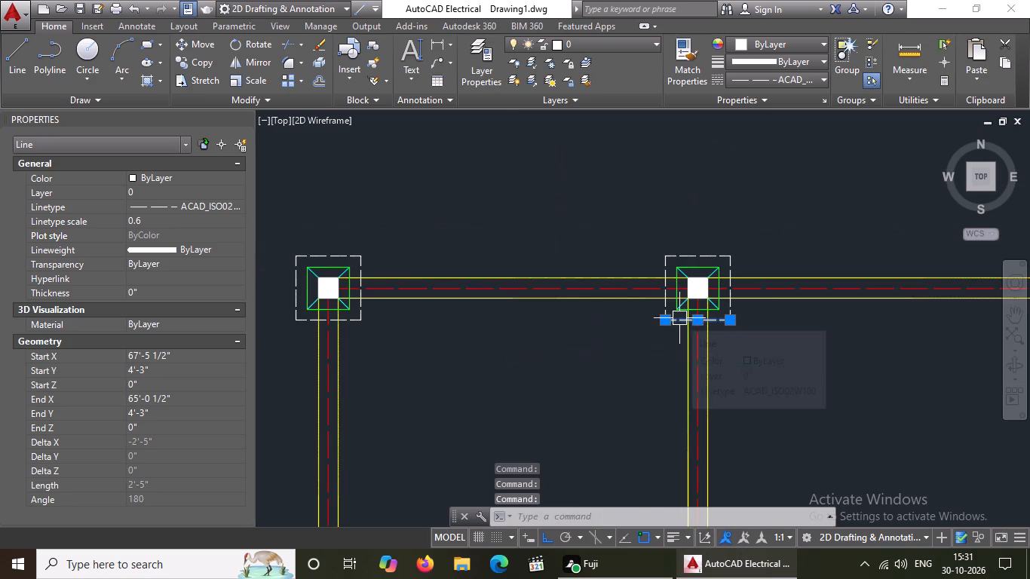
key(Escape)
Set the linetype scale of the outer square's upper line to 0.6 at the third footing of the top row.
scroll(615, 320, down, 2)
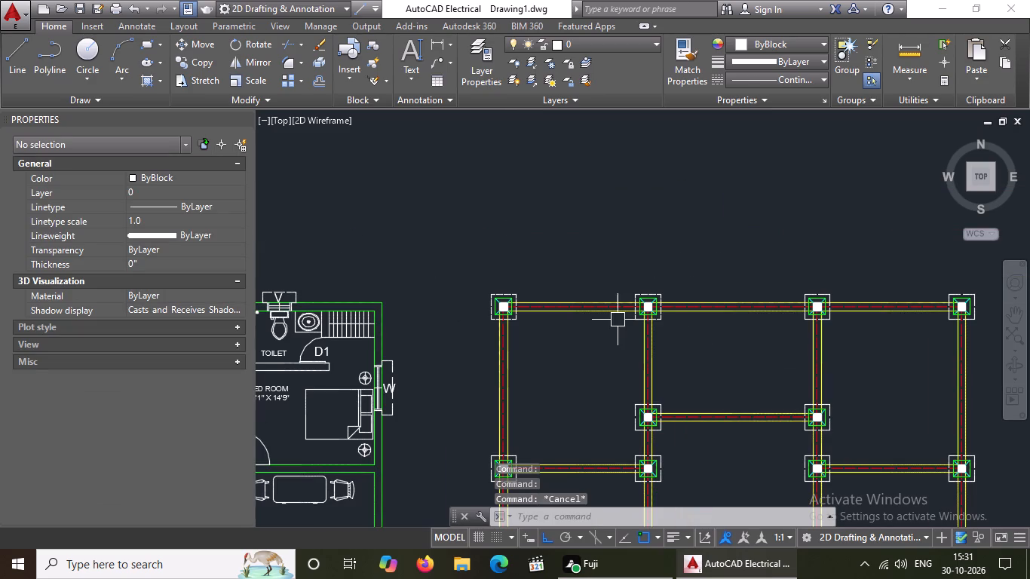
scroll(783, 305, up, 2)
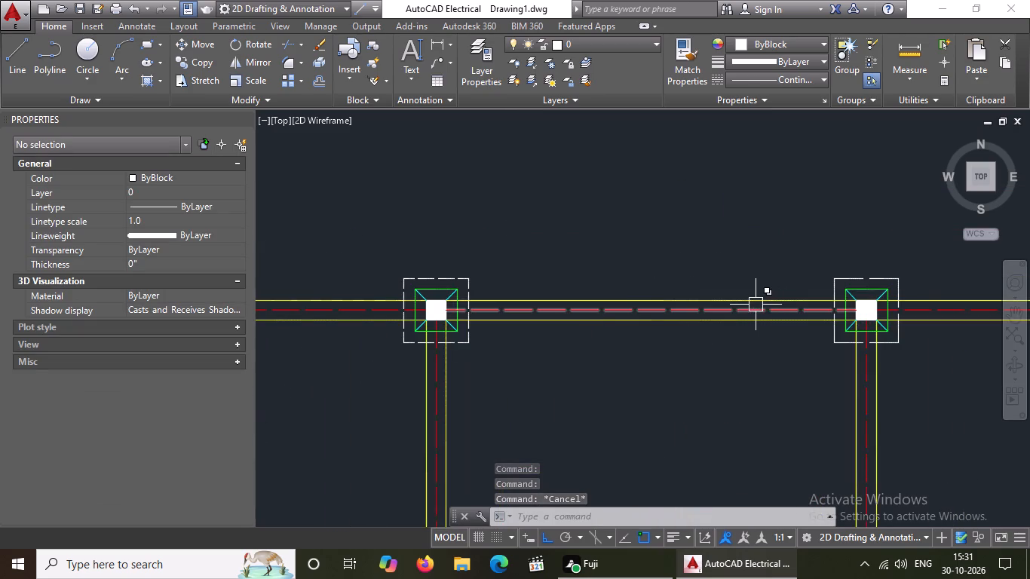
scroll(750, 305, down, 1)
scroll(830, 309, up, 1)
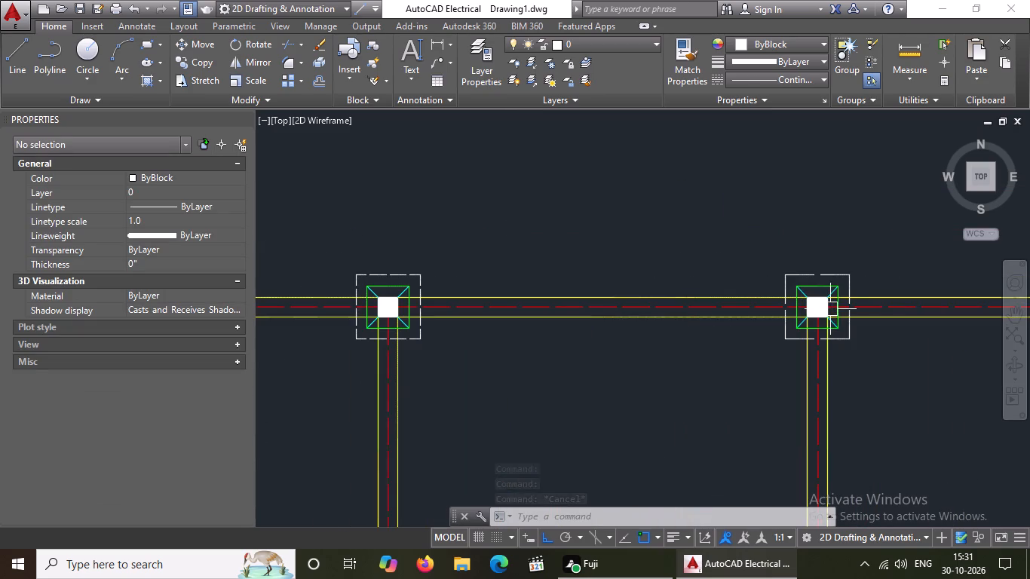
click(820, 271)
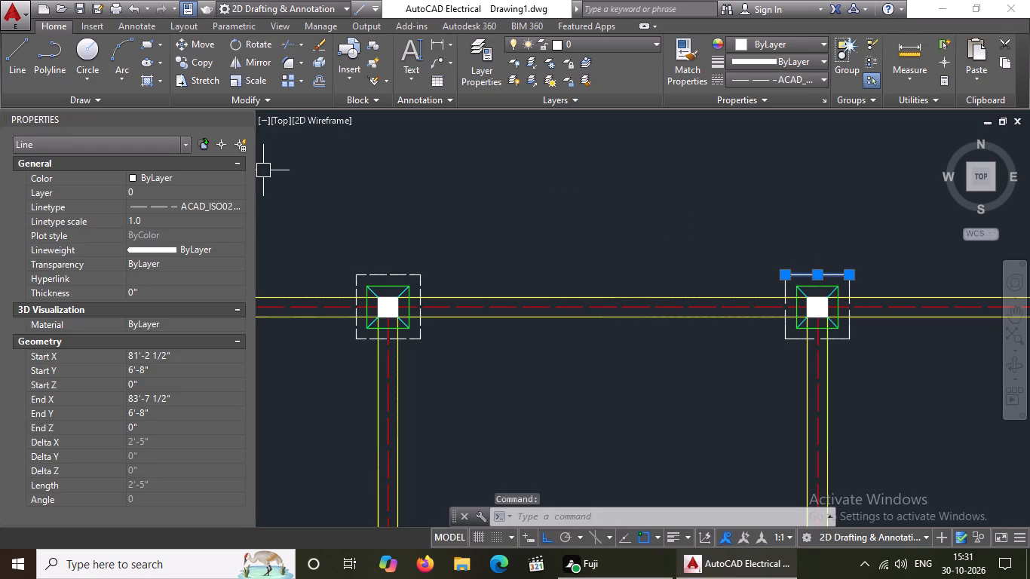
click(150, 218)
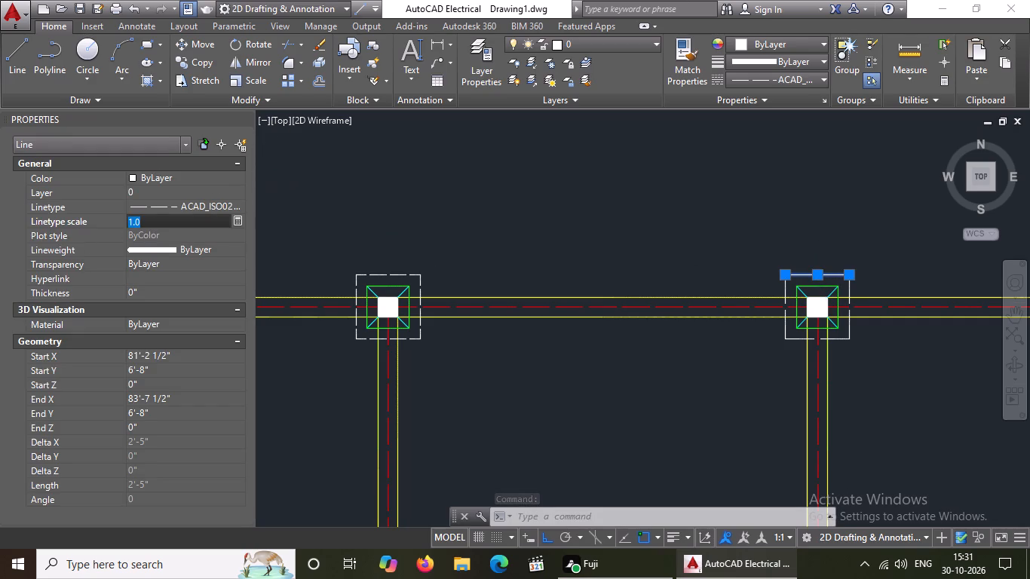
key(BackSpace)
key(BackSpace)
text(0.6)
key(Return)
Set the linetype scale of the outer square's right line to 0.6 at the third footing of the top row.
scroll(150, 218, up, 1)
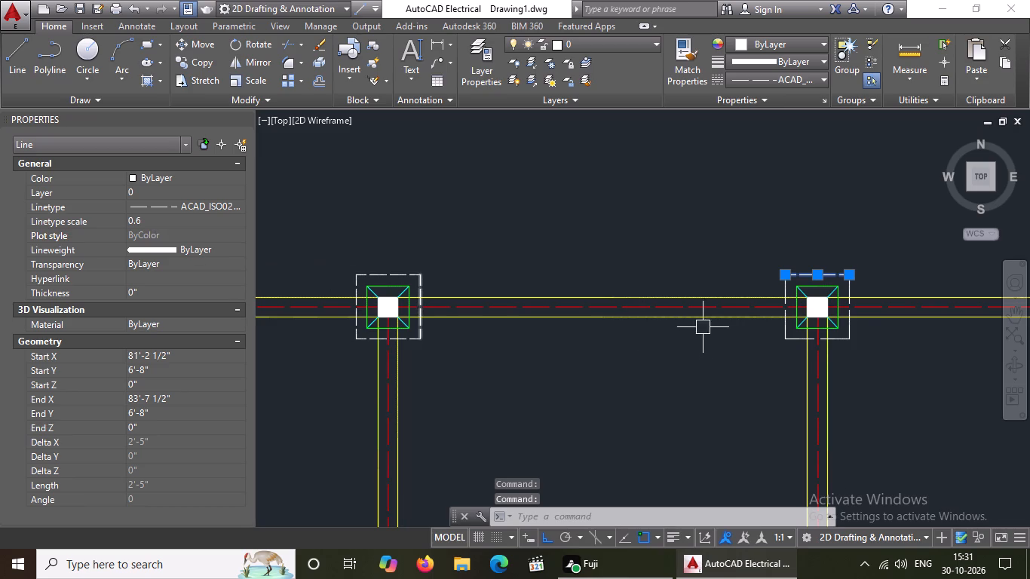
click(850, 332)
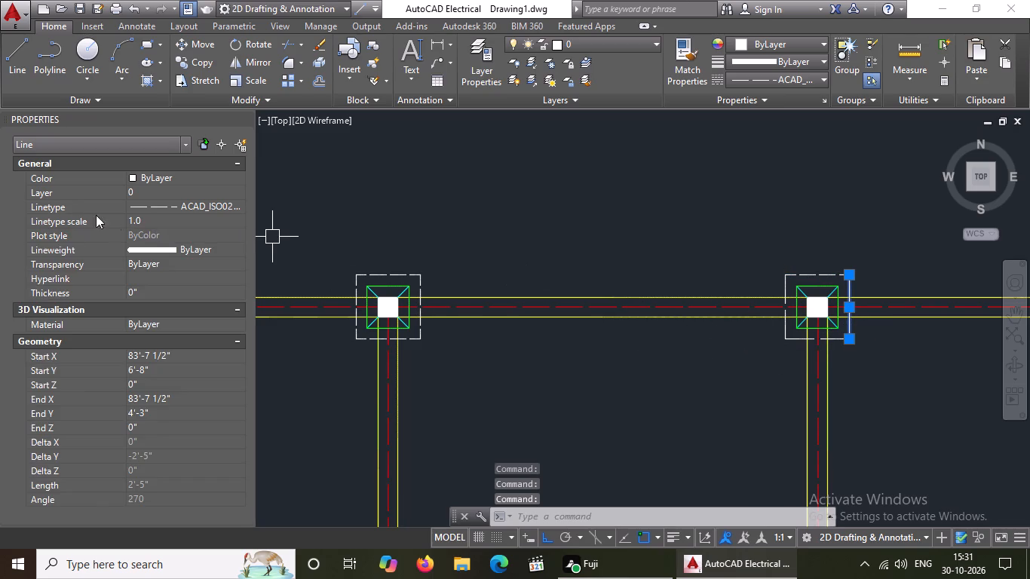
click(149, 219)
key(BackSpace)
key(BackSpace)
text(0.6)
key(Return)
key(Escape)
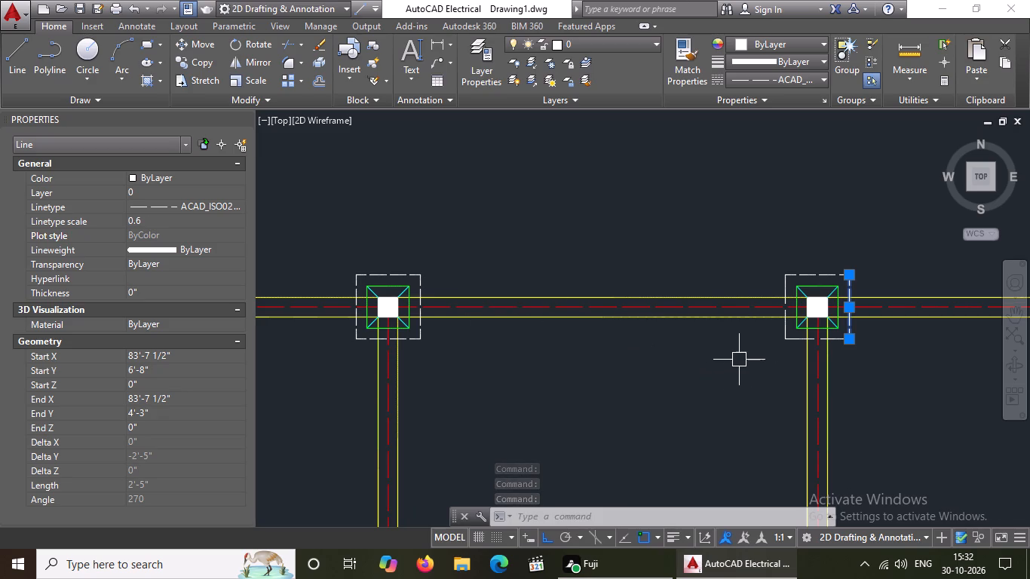
Set the linetype scale of the outer square's left line to 0.6 at the third footing of the top row.
scroll(777, 333, up, 2)
click(795, 325)
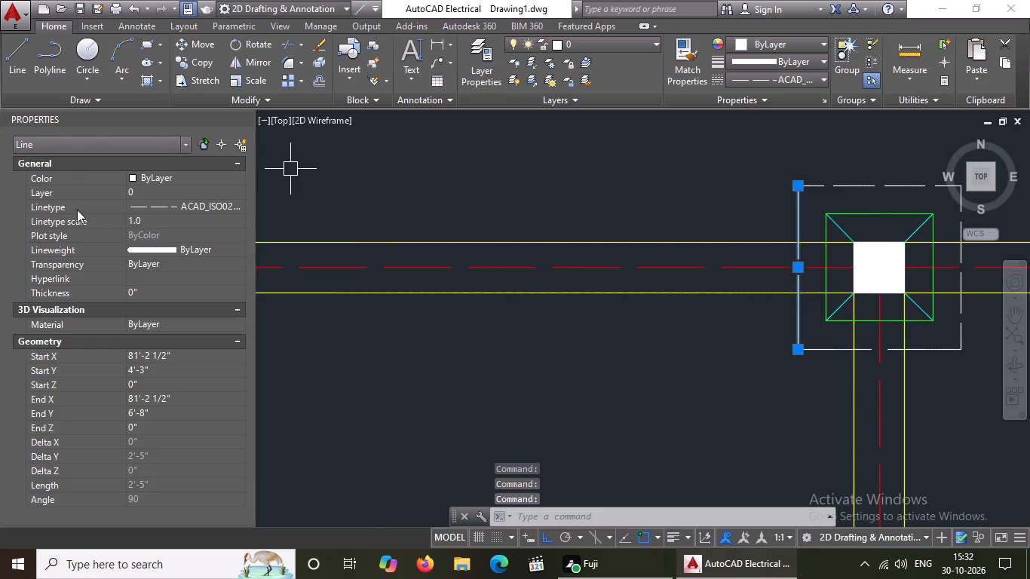
click(175, 224)
key(BackSpace)
key(BackSpace)
text(0.6)
key(Return)
Set the linetype scale of the outer square's lower line to 0.6 at the third footing of the top row.
click(832, 348)
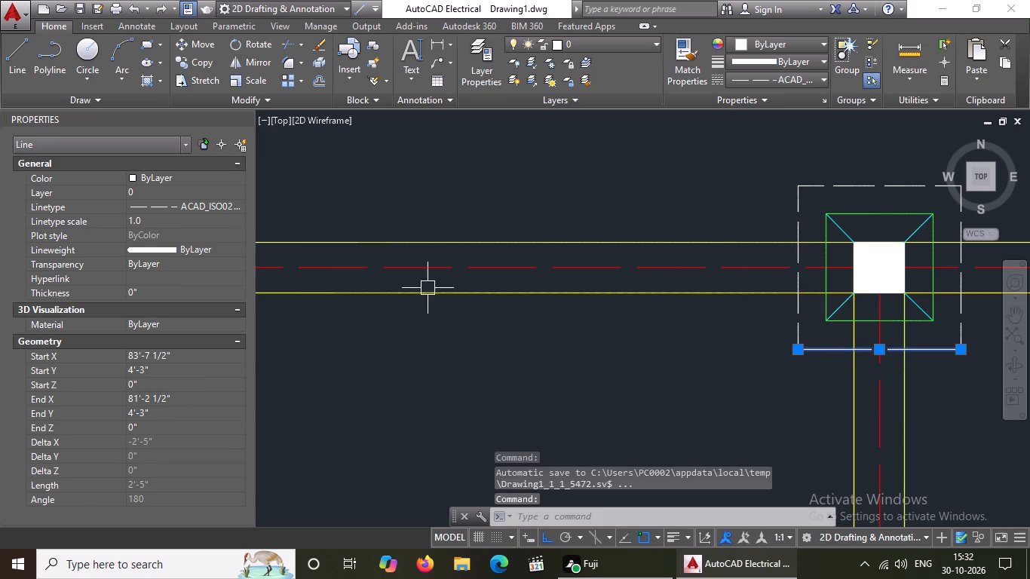
click(146, 221)
key(BackSpace)
key(BackSpace)
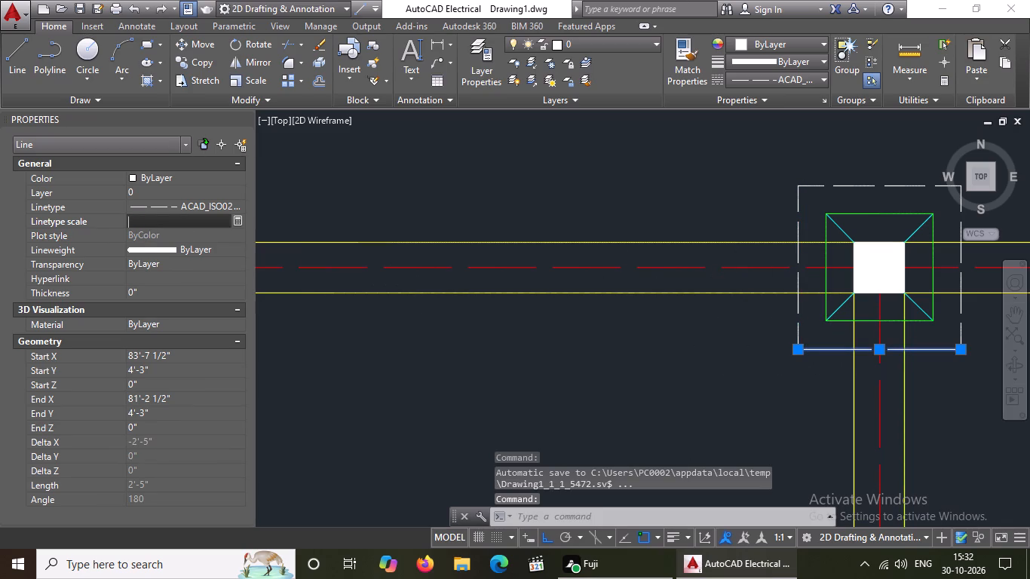
text(0.6)
key(Return)
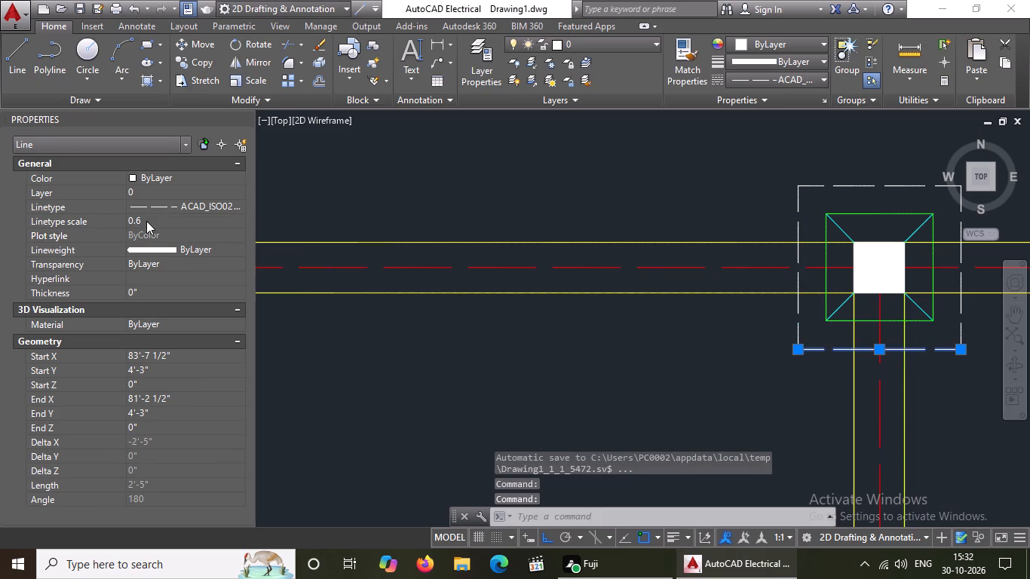
key(Escape)
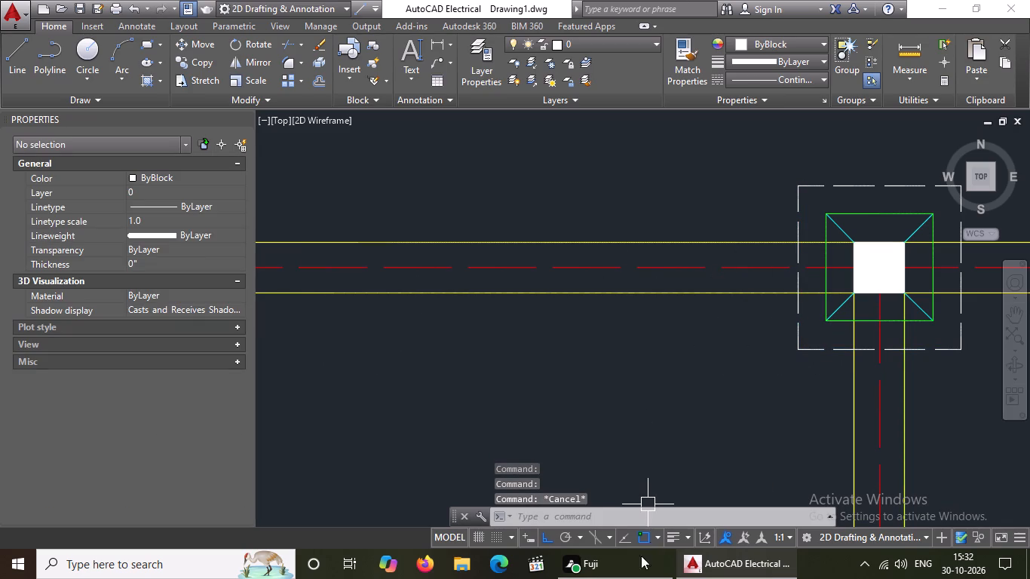
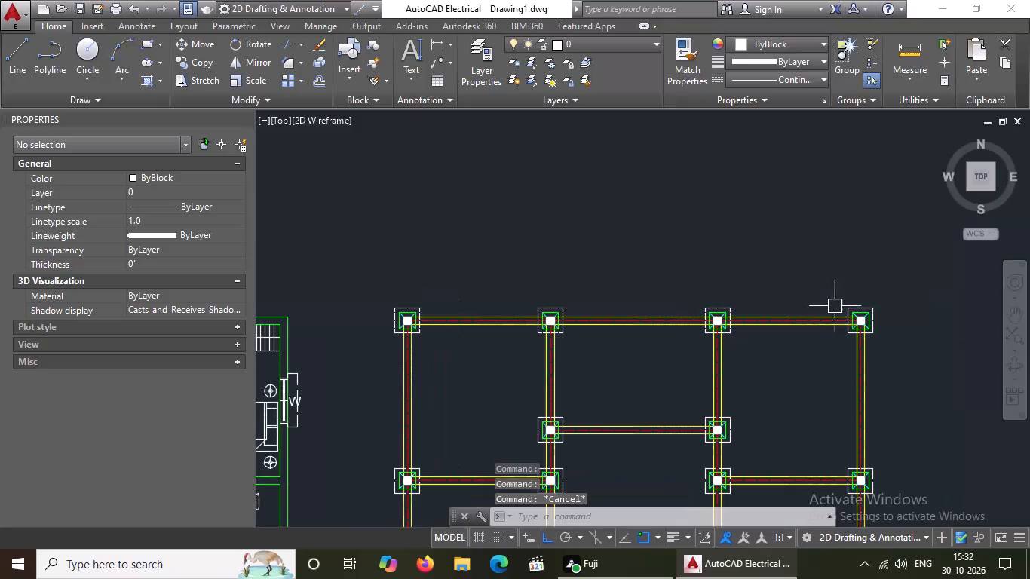
Set the linetype scale to 0.6 for the top edge of the dashed footing outline at the plan's upper-right corner column.
scroll(846, 307, up, 2)
click(864, 308)
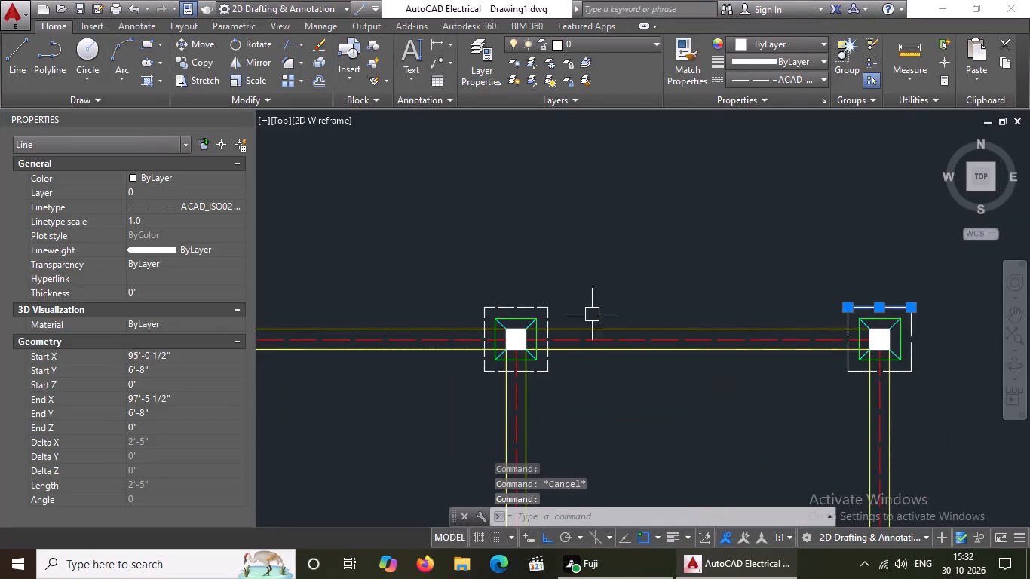
click(152, 222)
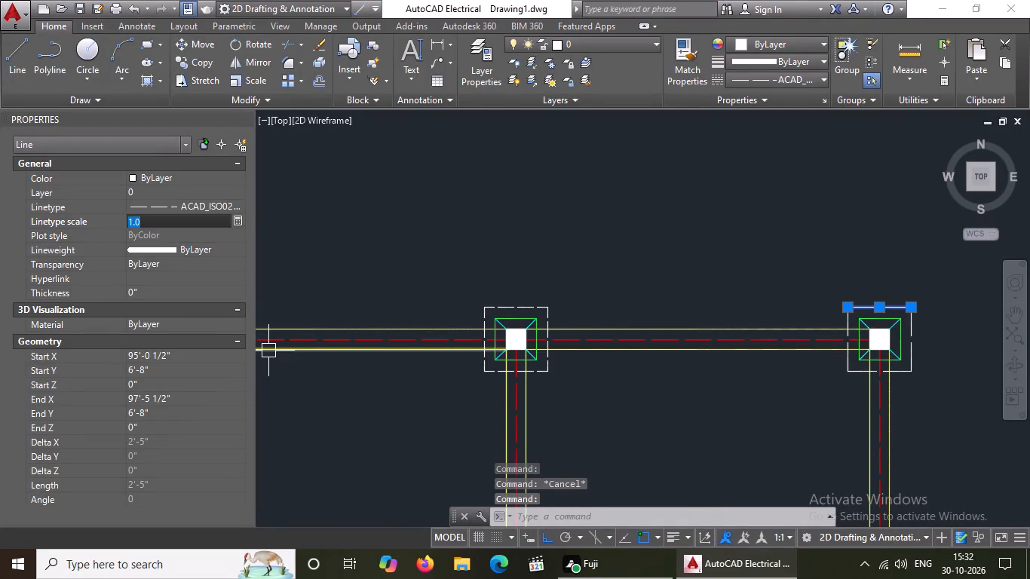
key(BackSpace)
key(BackSpace)
text(0,)
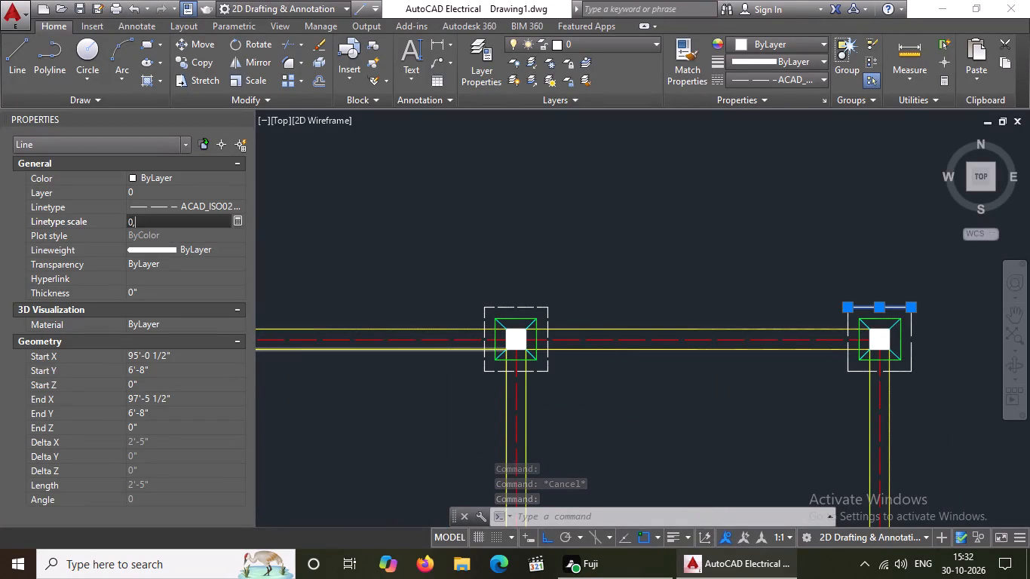
key(BackSpace)
text(.6)
key(Return)
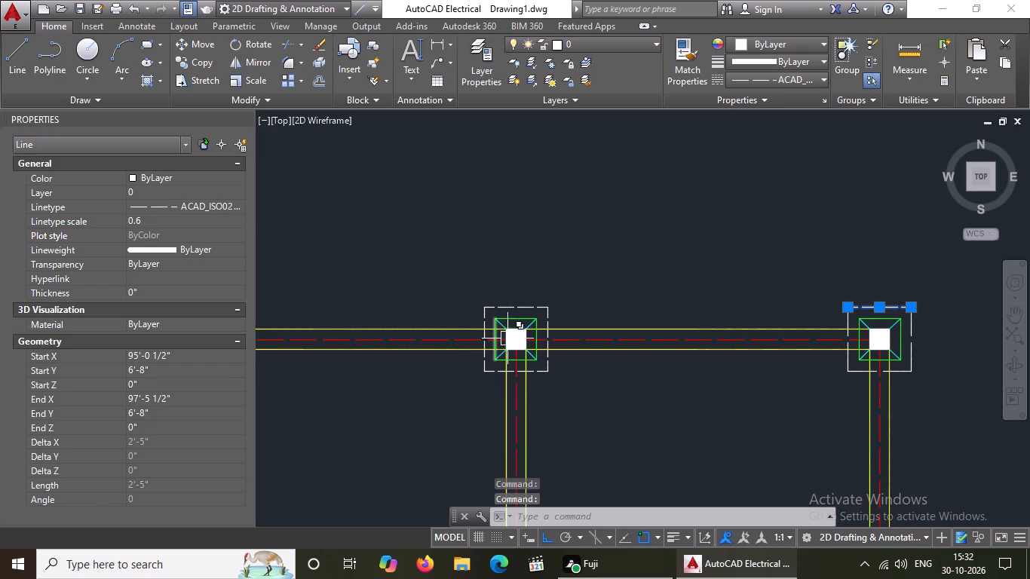
Set the linetype scale of the right edge of the upper-right corner footing's dashed outline to 0.6.
click(911, 338)
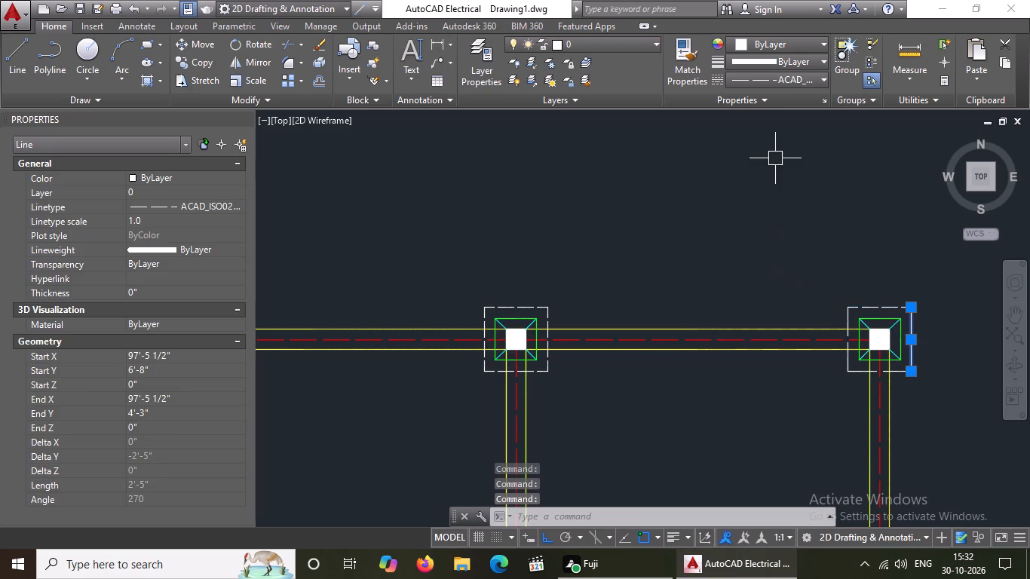
click(146, 217)
key(BackSpace)
key(BackSpace)
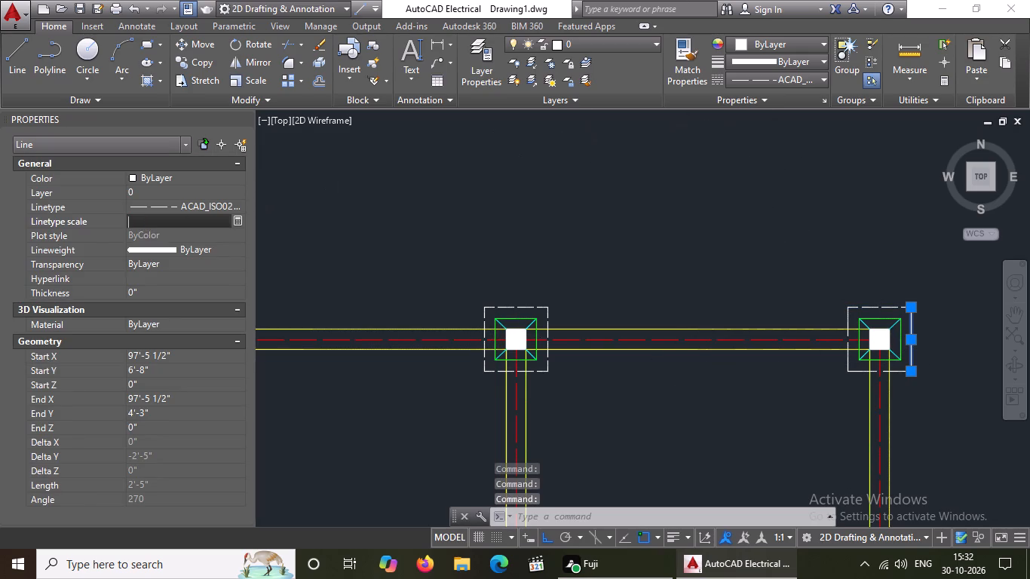
key(0)
text(.6)
key(Return)
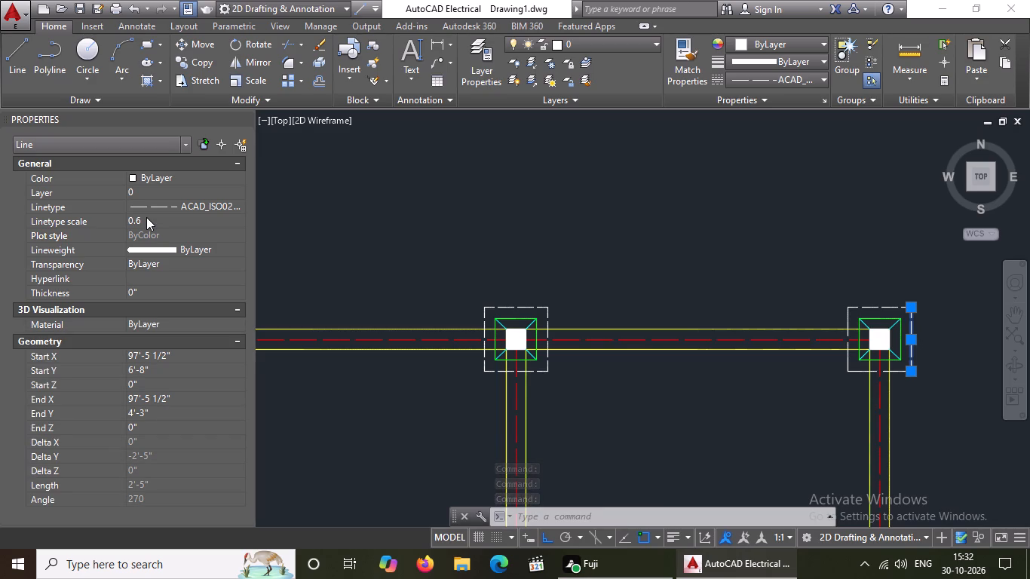
Set the linetype scale of the bottom edge of the upper-right corner footing's dashed outline to 0.6.
scroll(874, 381, up, 3)
click(806, 339)
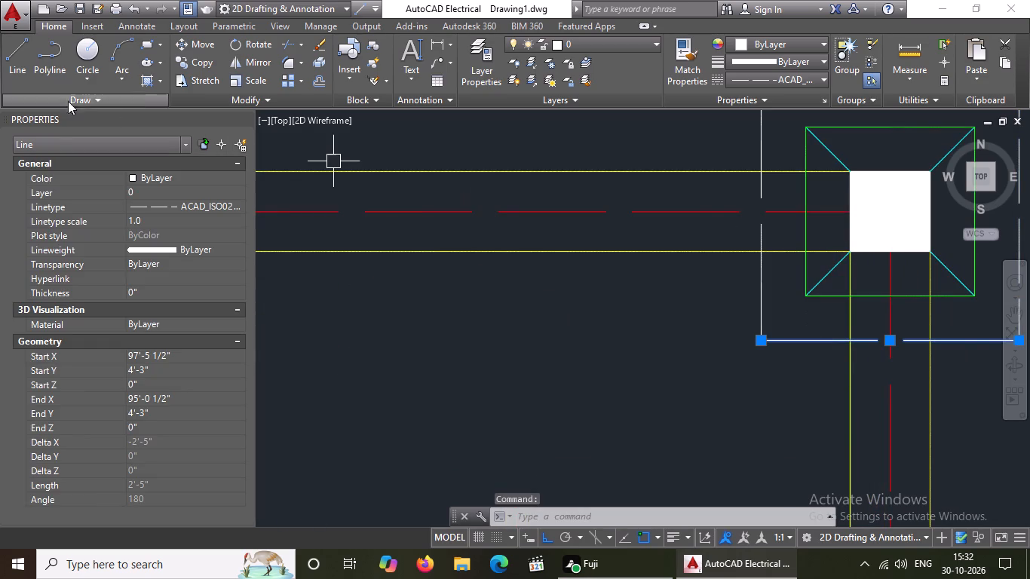
click(161, 216)
key(BackSpace)
key(BackSpace)
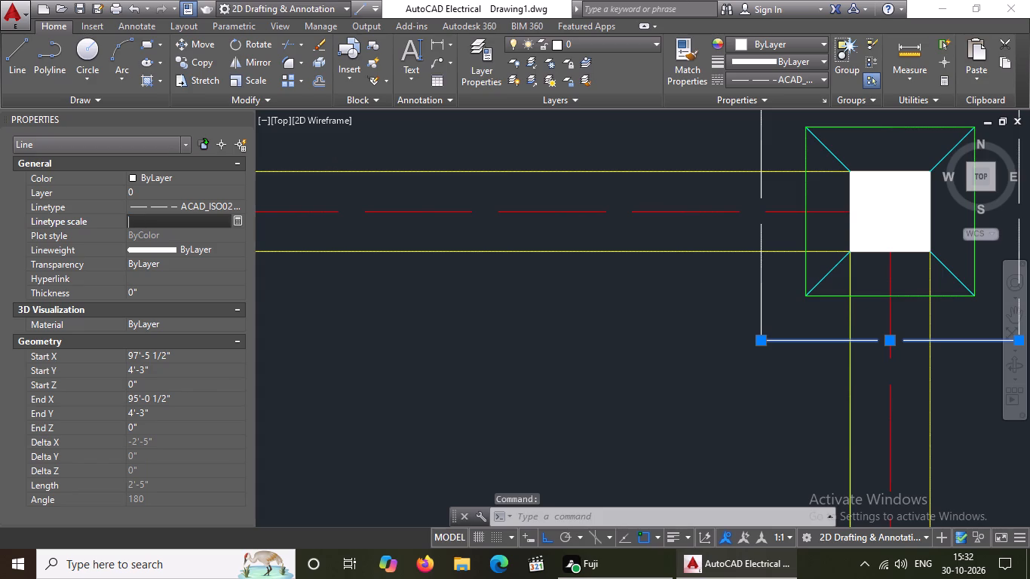
text(0.6)
key(Return)
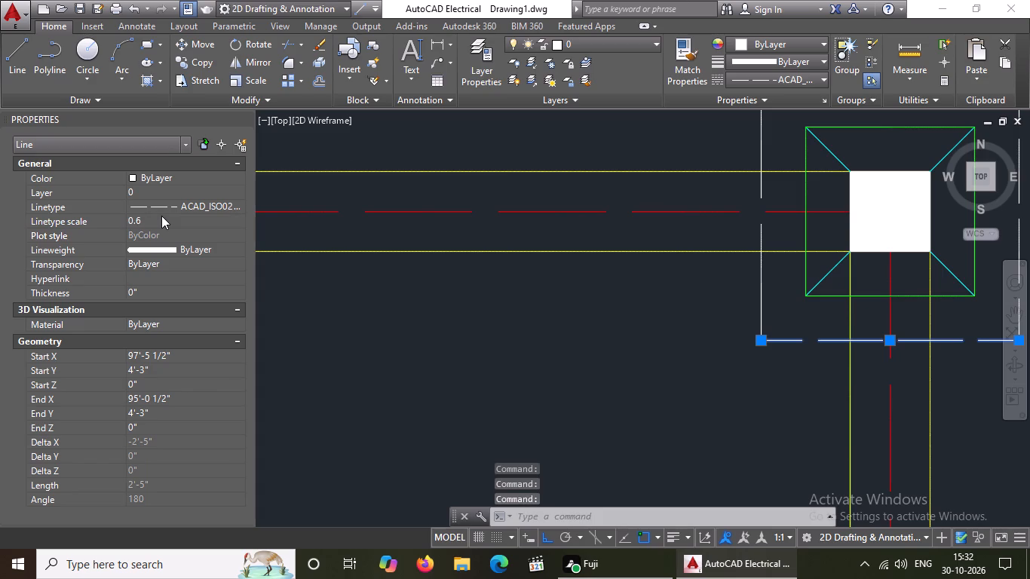
Set the linetype scale of the left edge of the upper-right corner footing's dashed outline to 0.6.
scroll(428, 310, down, 2)
scroll(575, 290, up, 1)
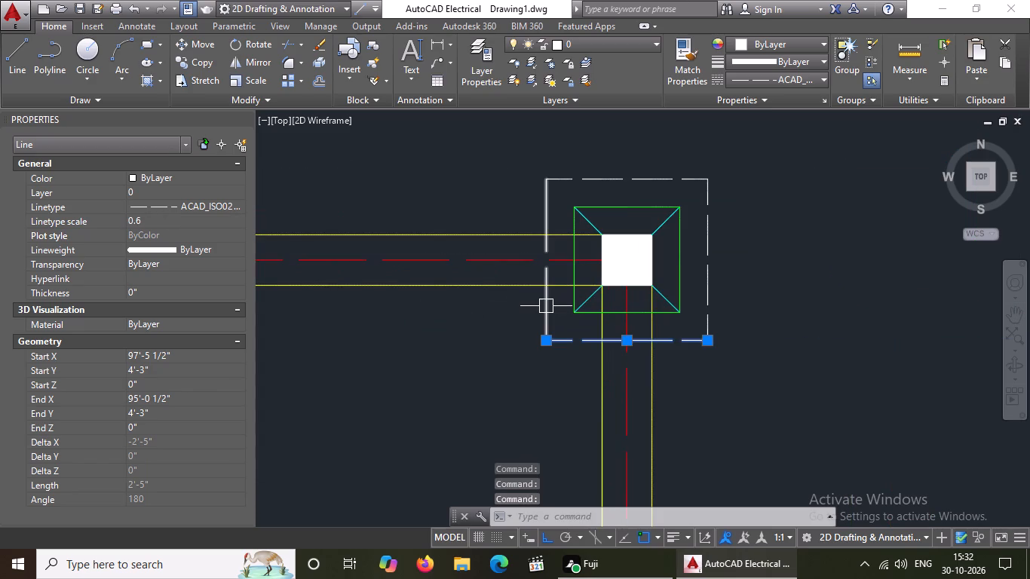
click(545, 306)
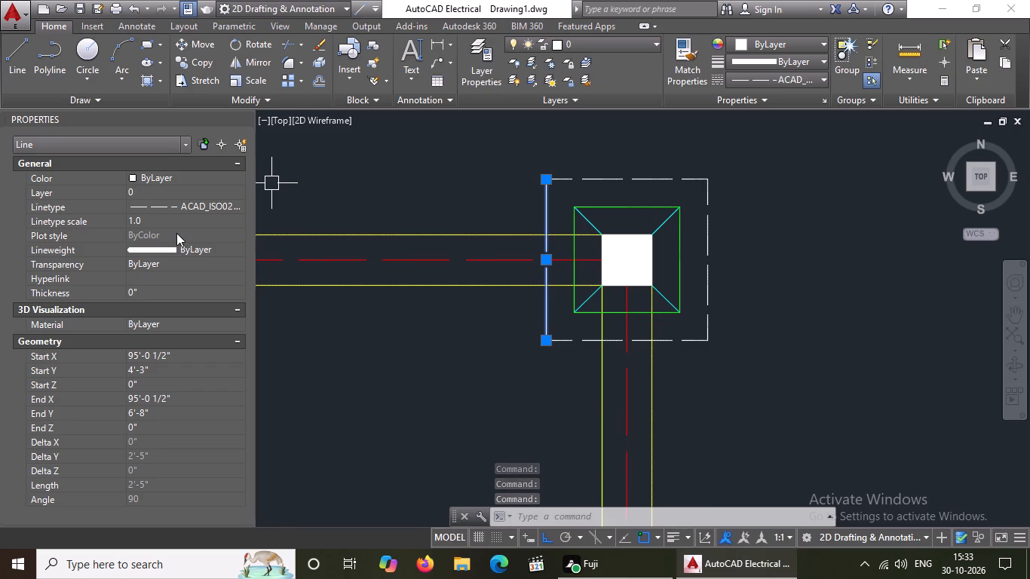
click(158, 213)
key(BackSpace)
key(BackSpace)
text(0.6)
key(Return)
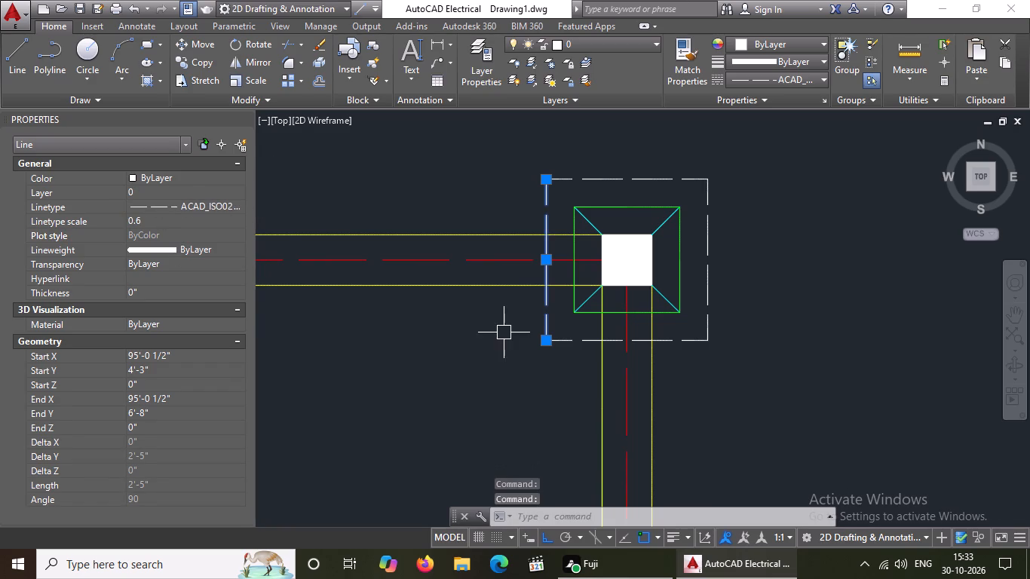
Set the linetype scale to 0.6 for the top edge of the footing outline at the left end of the short middle beam.
scroll(507, 332, down, 5)
scroll(519, 327, up, 4)
scroll(556, 317, down, 3)
scroll(446, 317, up, 3)
scroll(497, 302, down, 5)
scroll(434, 309, up, 4)
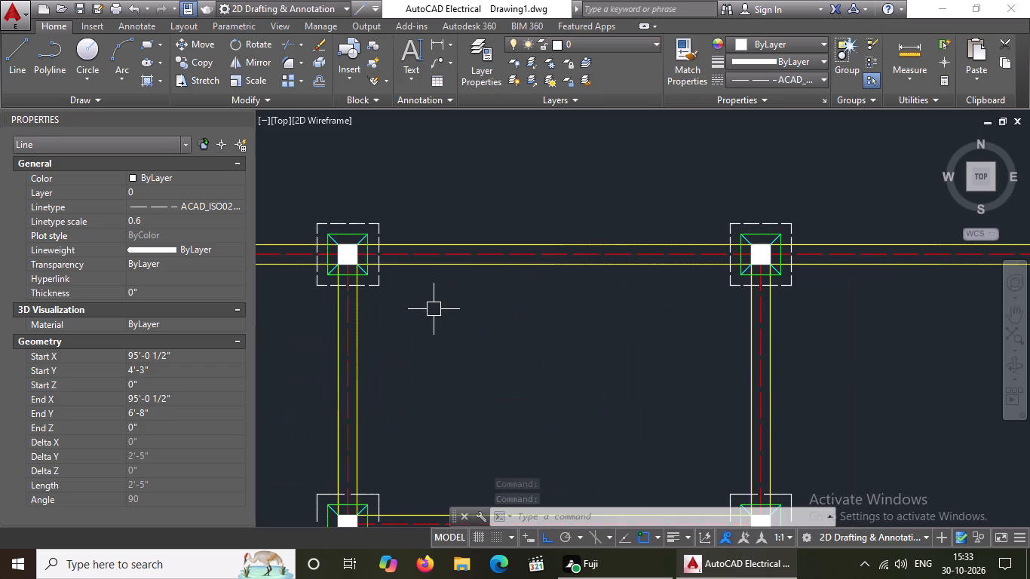
scroll(429, 300, down, 3)
scroll(290, 294, up, 3)
scroll(381, 275, down, 2)
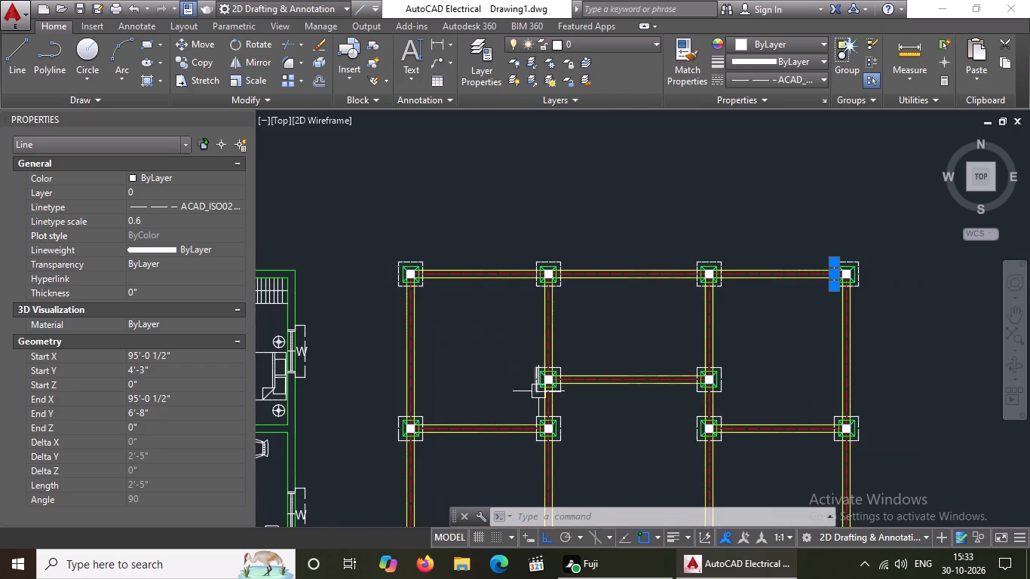
scroll(539, 392, up, 2)
scroll(549, 363, down, 2)
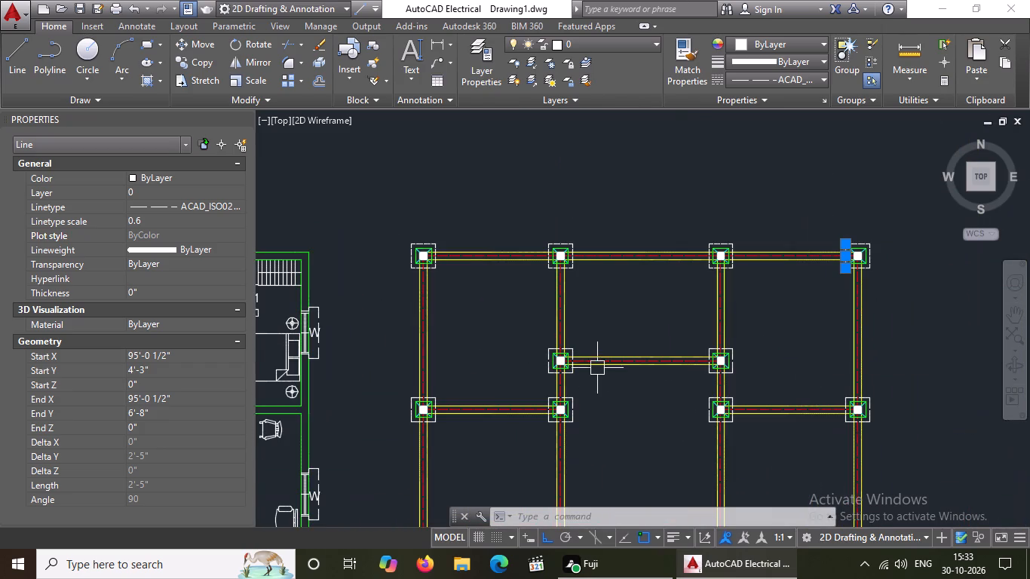
scroll(591, 378, up, 2)
scroll(523, 317, up, 1)
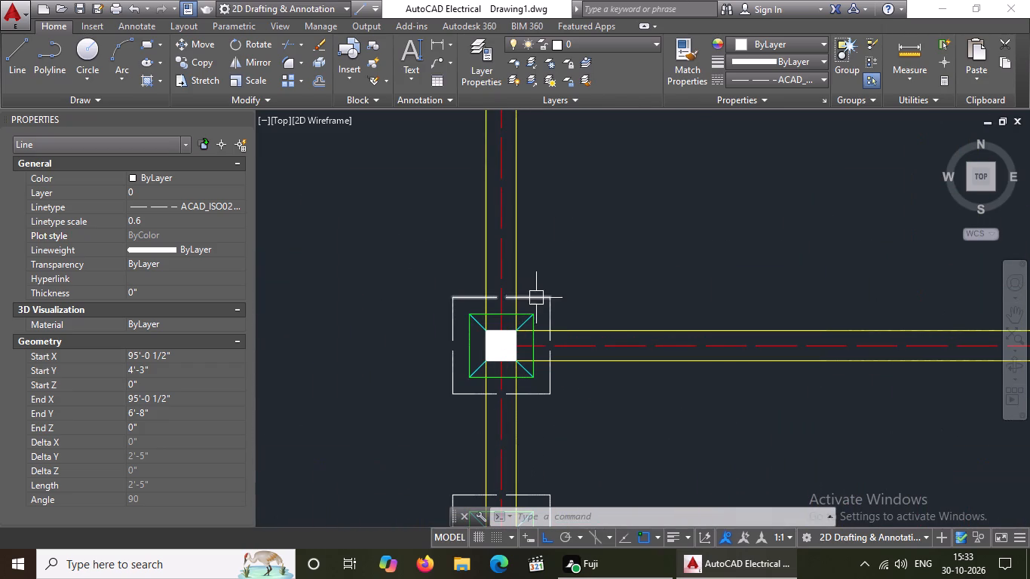
click(541, 297)
click(157, 224)
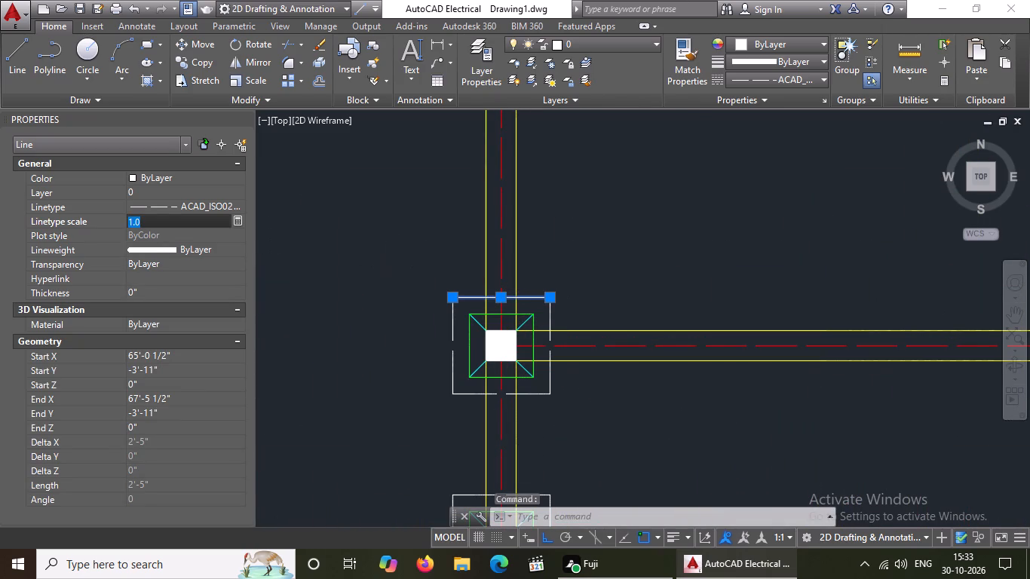
key(BackSpace)
key(BackSpace)
text(0.6)
key(Return)
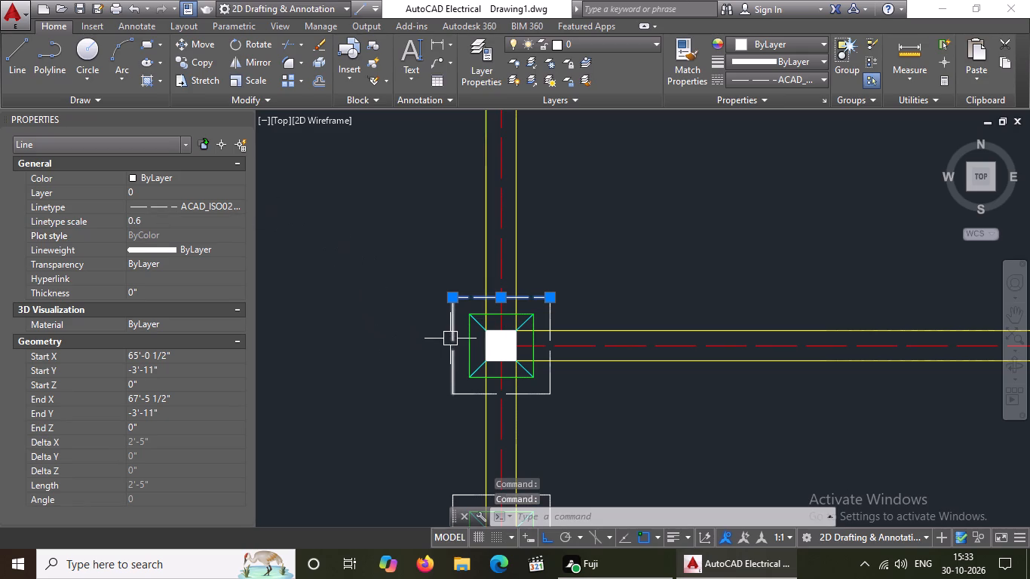
Set the linetype scale to 0.6 for the left edge of the footing outline at the middle beam's left end.
click(449, 337)
click(160, 216)
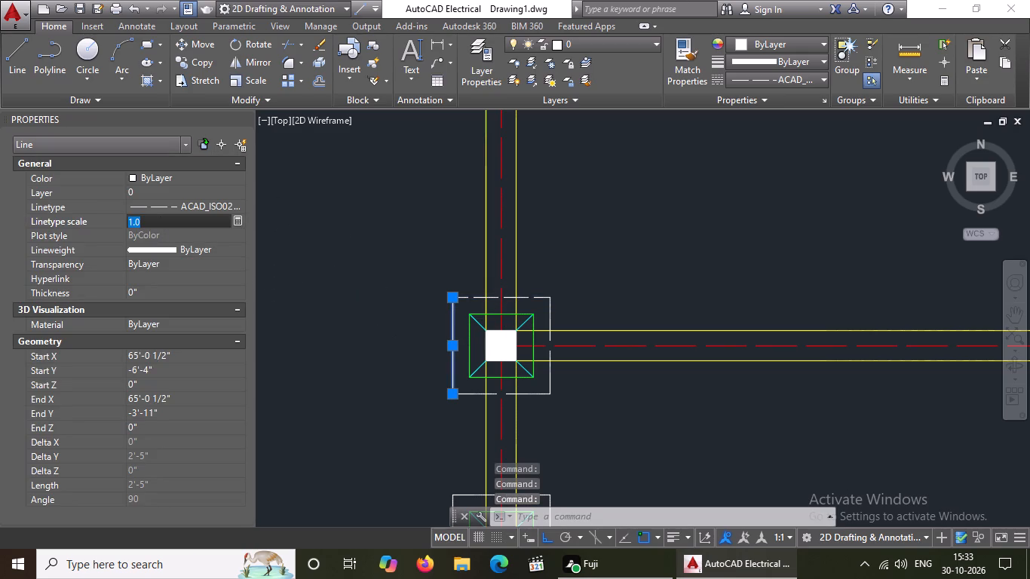
key(BackSpace)
key(BackSpace)
text(0.6)
key(Return)
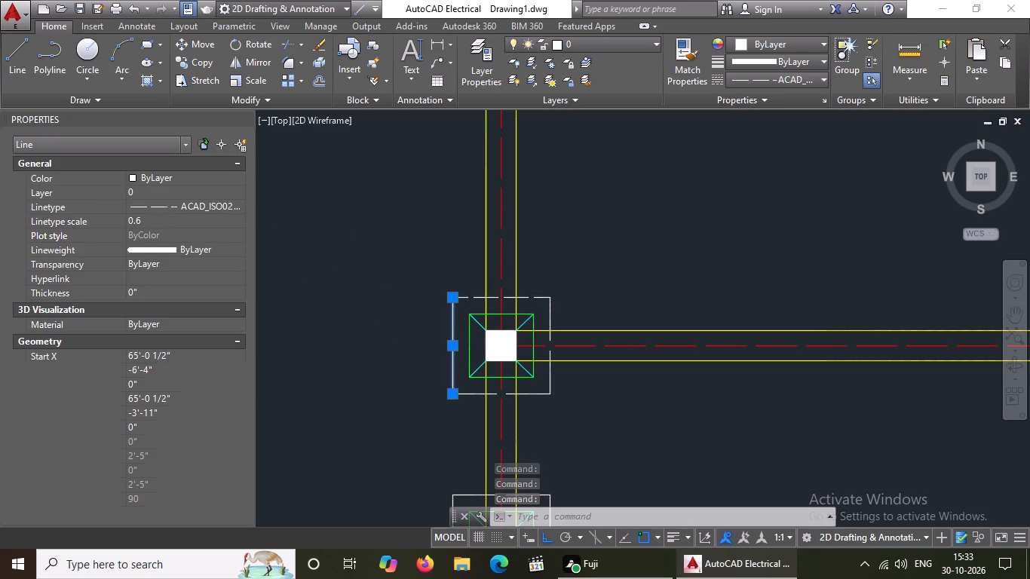
Set the linetype scale to 0.6 for the bottom edge of the footing outline at the middle beam's left end.
click(541, 395)
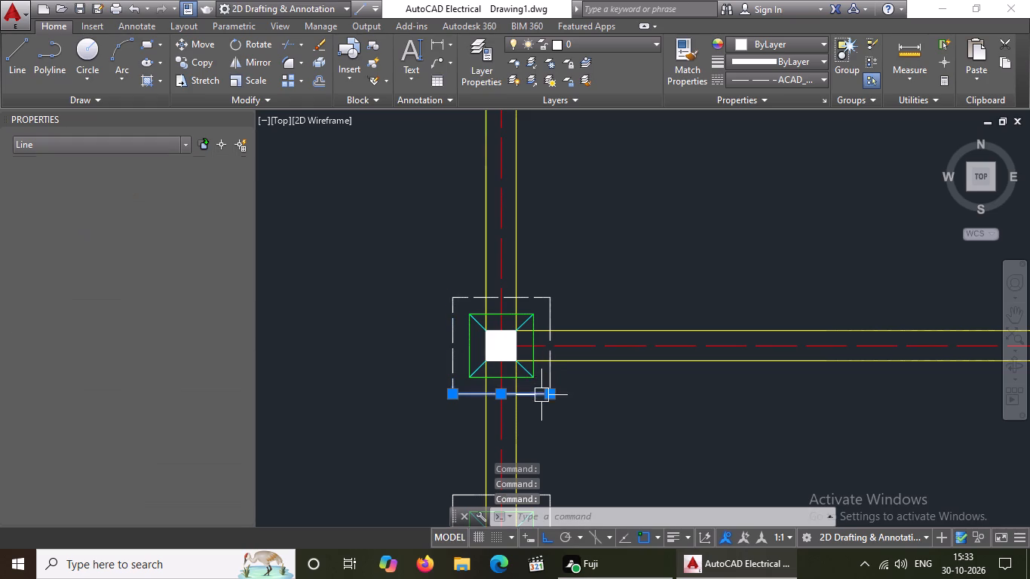
click(173, 218)
key(BackSpace)
key(BackSpace)
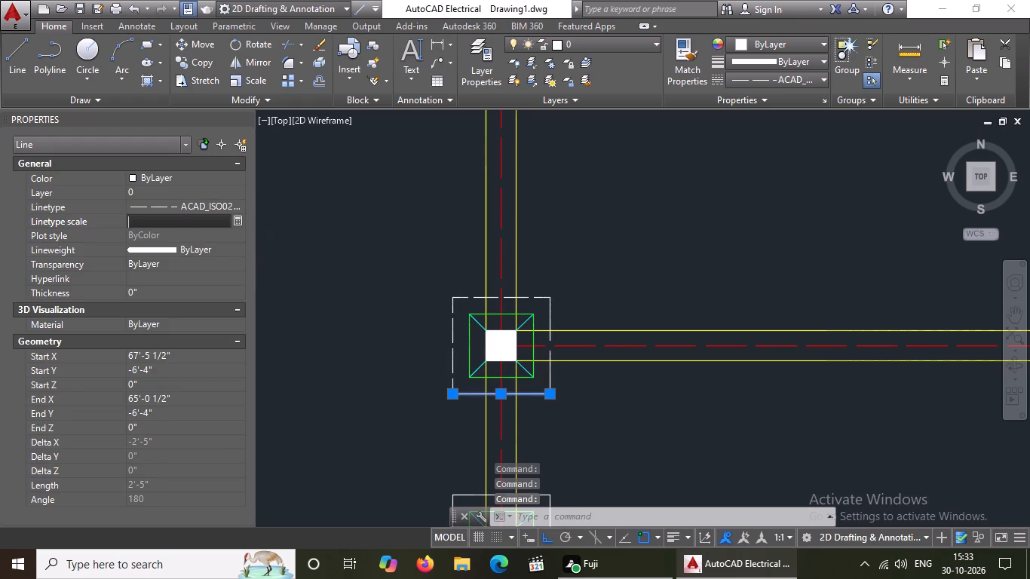
text(0.6)
key(Return)
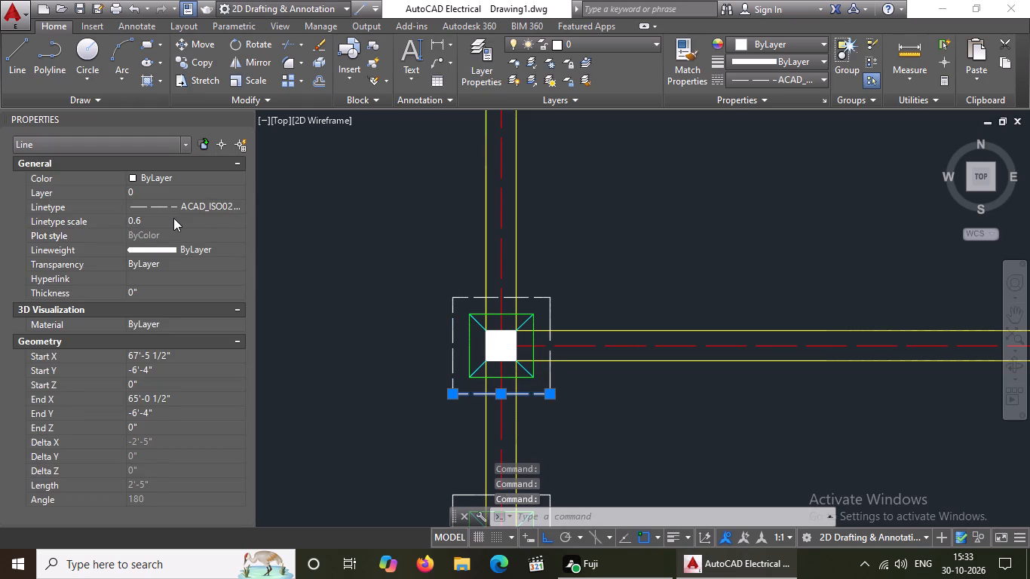
Set the linetype scale to 0.6 for the right edge of the footing outline at the middle beam's left end.
click(548, 308)
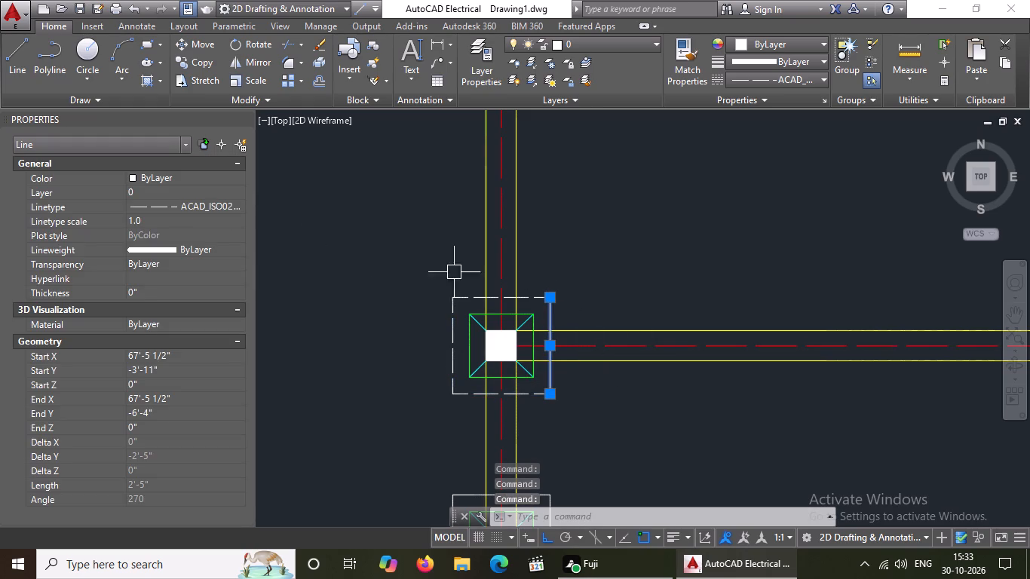
click(167, 219)
key(BackSpace)
key(BackSpace)
text(0.6)
key(Return)
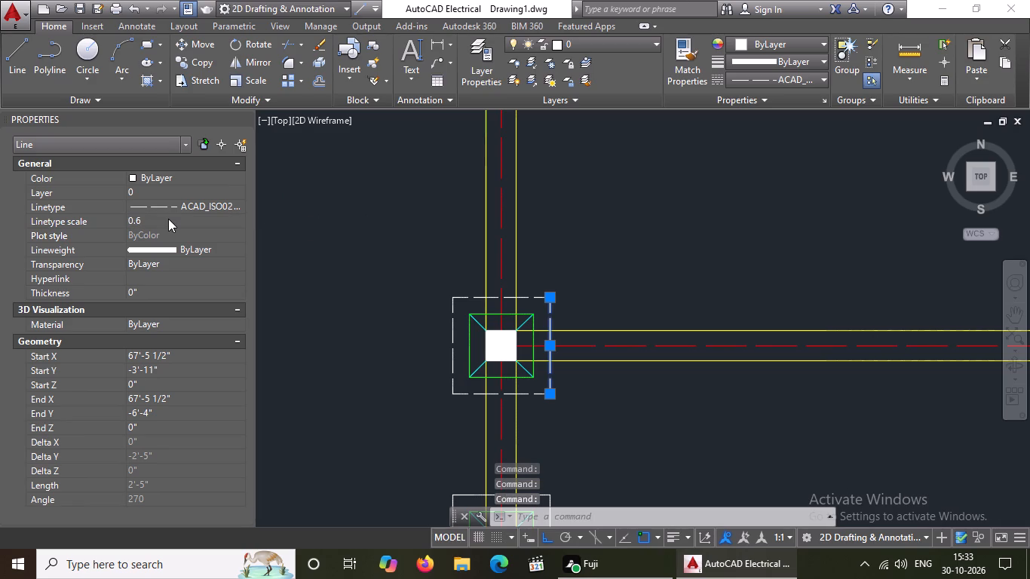
Set the linetype scale to 0.6 for the top edge of the footing outline at the right end of the short middle beam.
scroll(520, 299, down, 3)
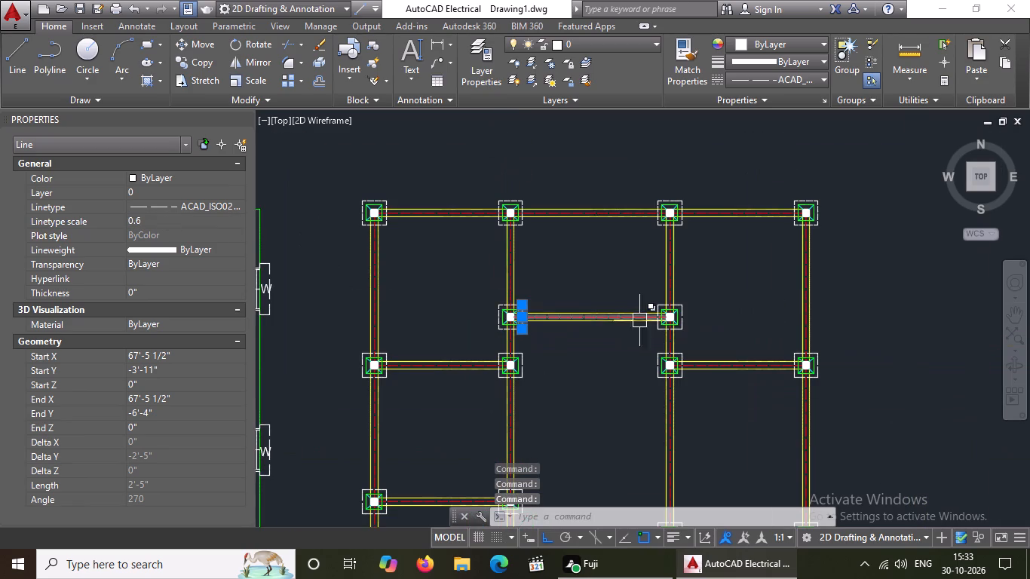
scroll(666, 316, up, 4)
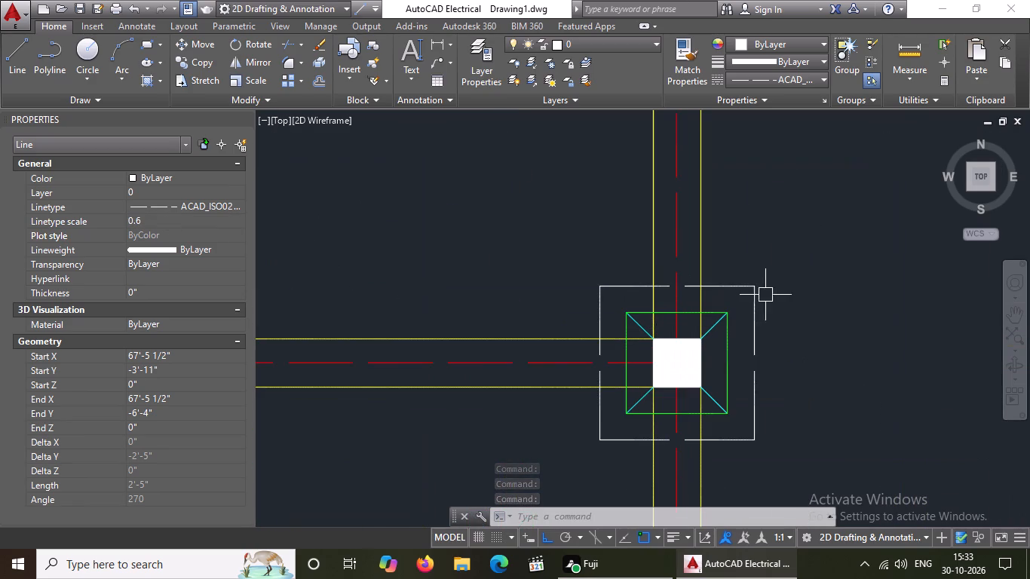
click(743, 289)
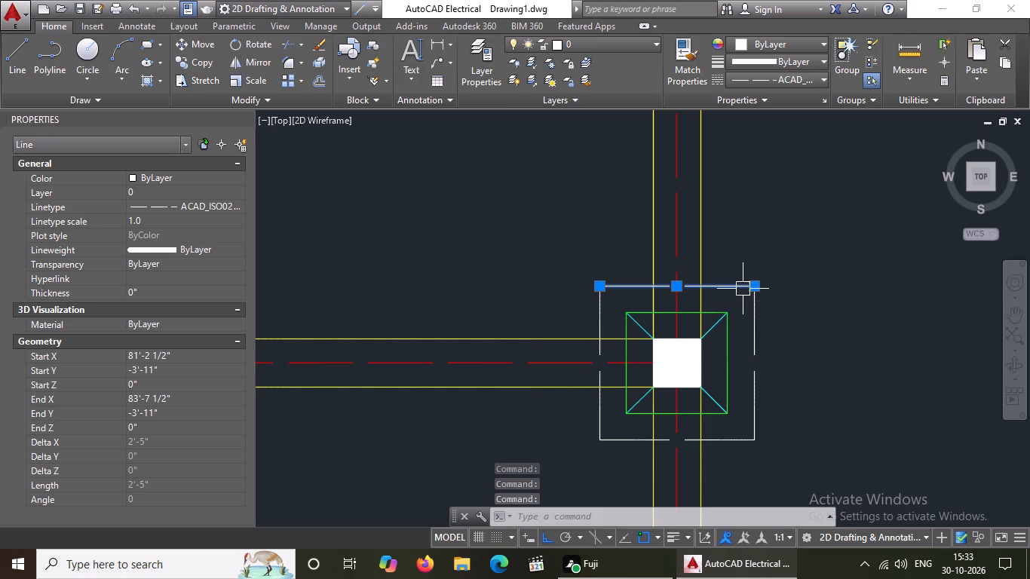
click(152, 221)
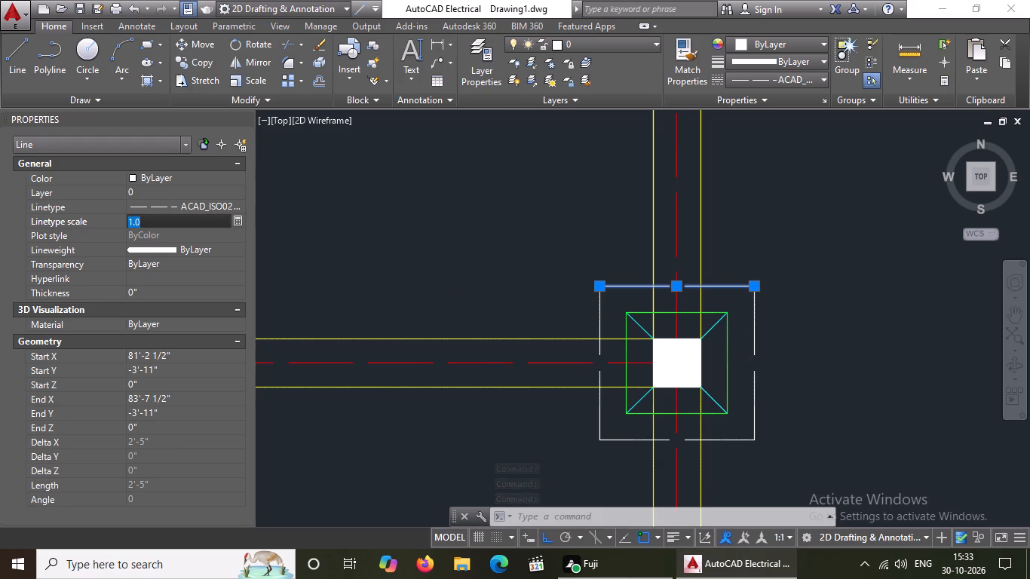
key(BackSpace)
key(BackSpace)
text(0.6)
key(Return)
Set the linetype scale to 0.6 for the left edge of the footing outline at the middle beam's right end.
scroll(455, 238, down, 2)
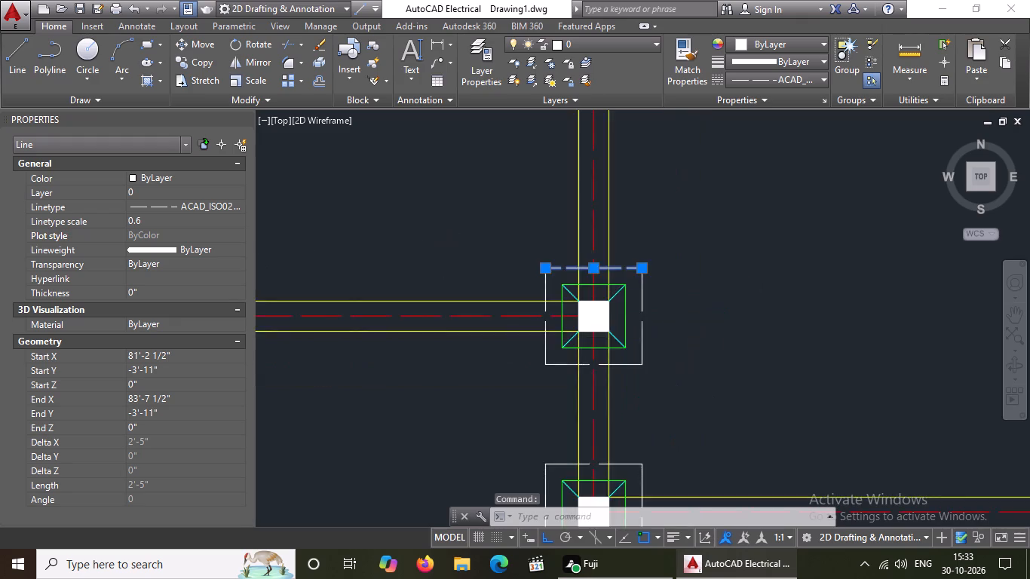
scroll(531, 311, up, 2)
click(483, 310)
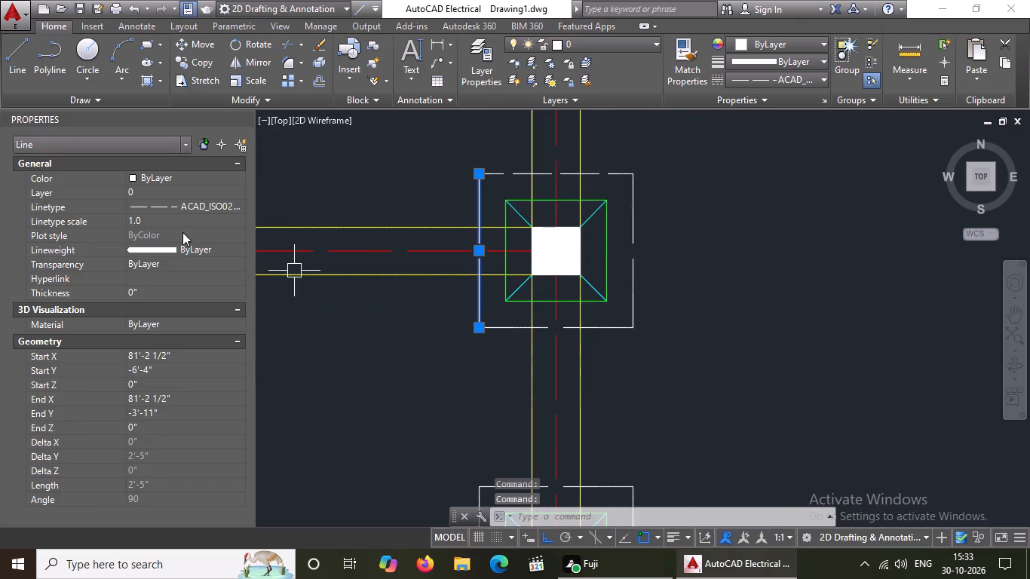
click(174, 220)
key(BackSpace)
key(BackSpace)
text(0.6)
key(Return)
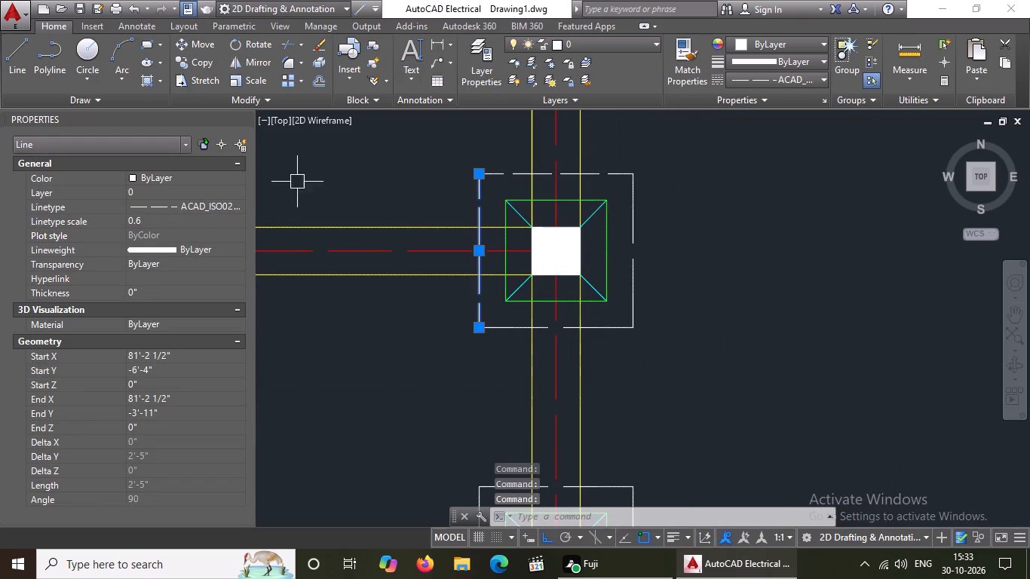
Set the linetype scale to 0.6 for the right edge of the footing outline at the middle beam's right end.
click(634, 189)
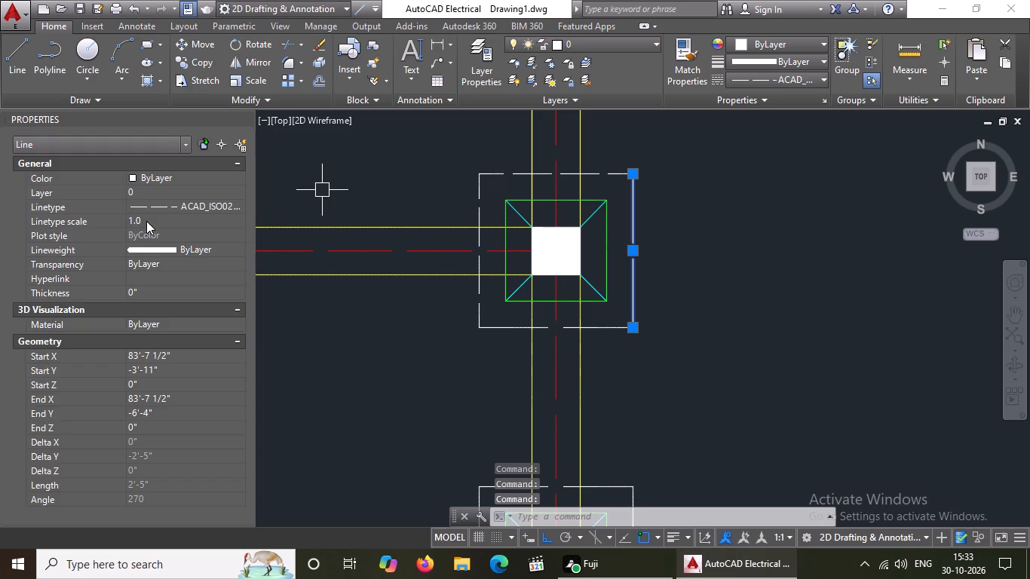
click(146, 219)
key(BackSpace)
key(BackSpace)
text(0.)
key(6)
key(Return)
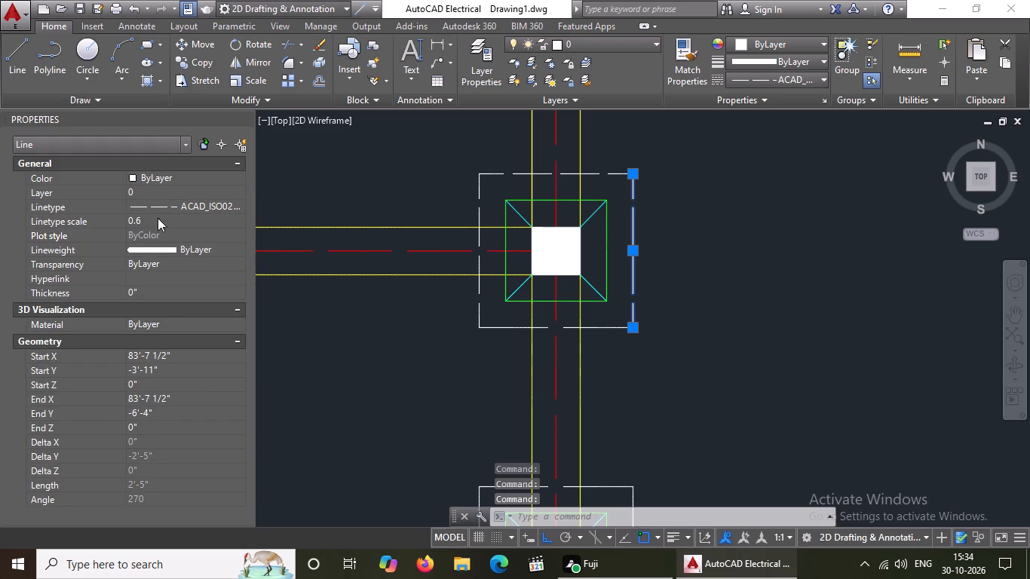
Set the linetype scale to 0.6 for the bottom edge of the footing outline at the short middle beam's right end.
click(623, 321)
drag(617, 331, 608, 337)
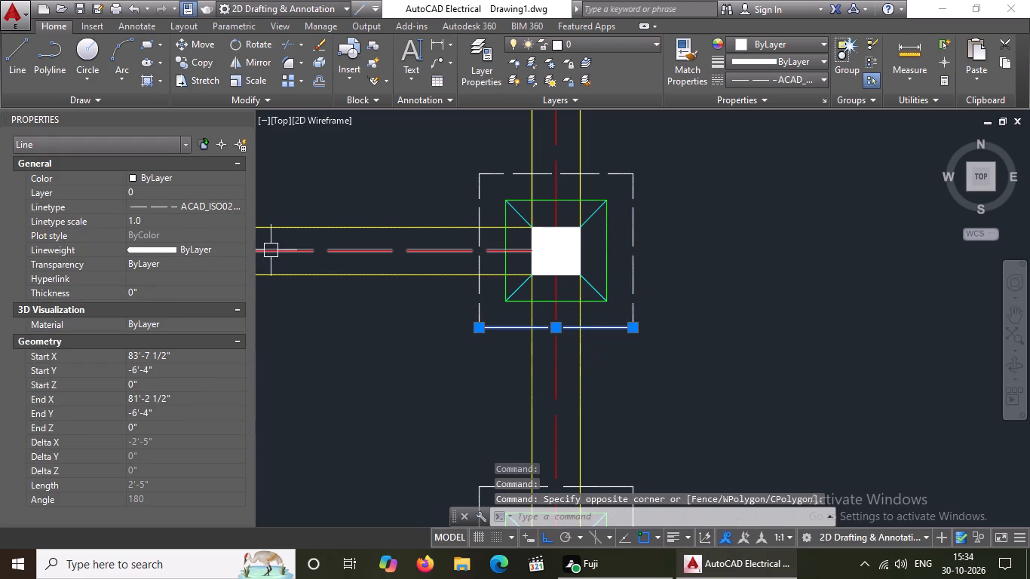
click(146, 216)
key(BackSpace)
key(BackSpace)
key(0)
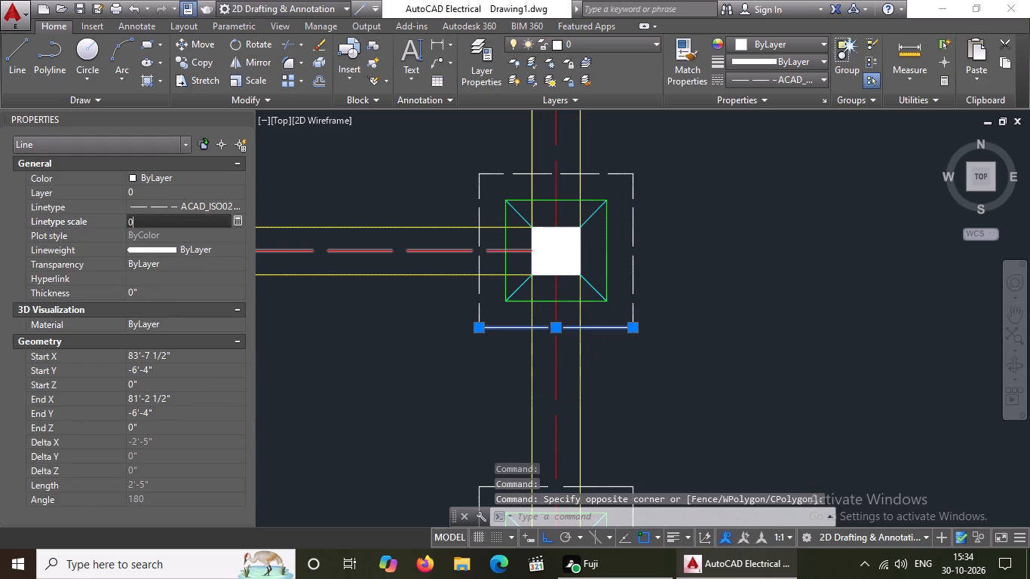
text(.6)
key(Return)
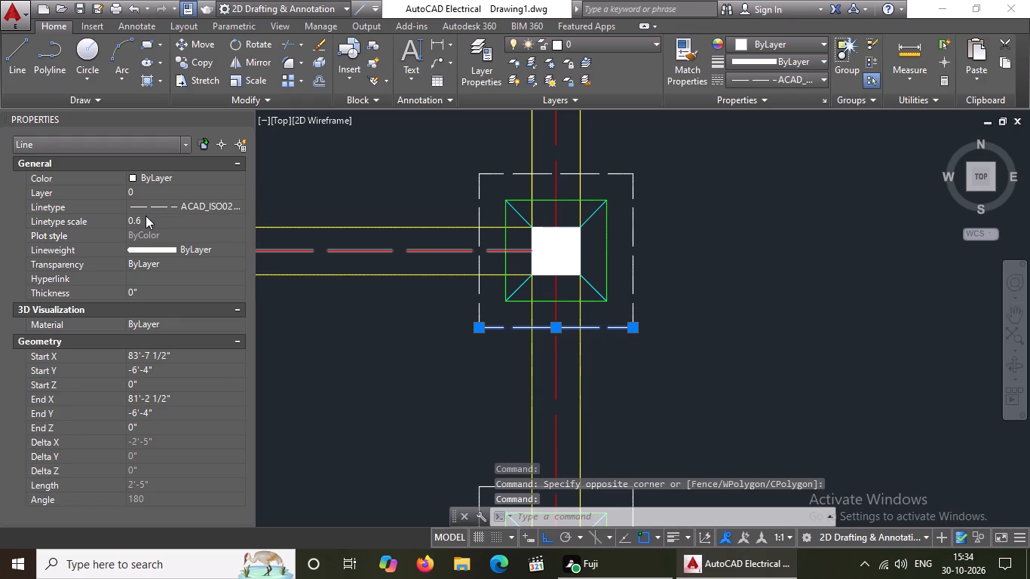
Set the linetype scale to 0.6 for the top edge of the leftmost column's footing outline in the row just below the middle beam.
scroll(551, 252, down, 4)
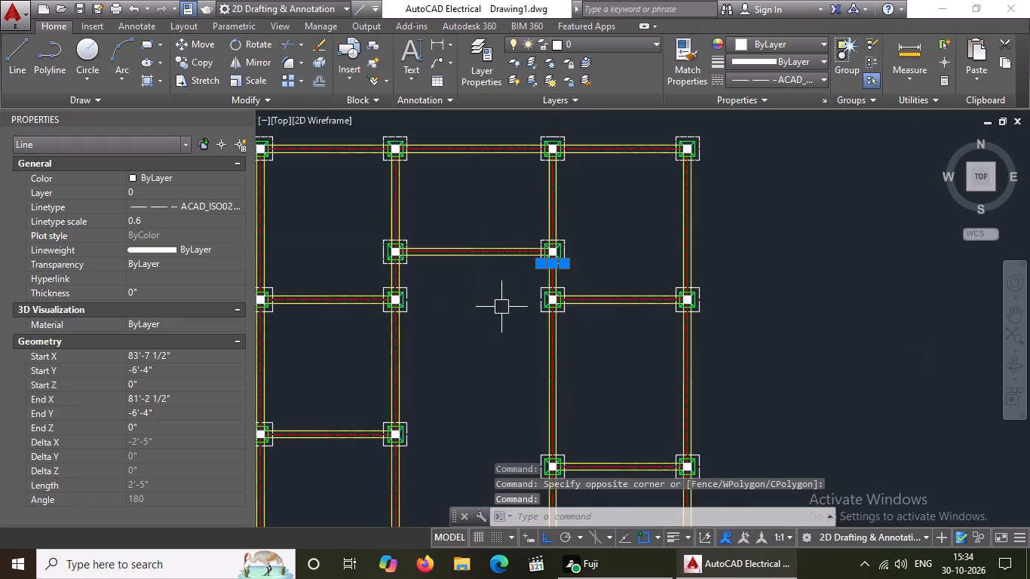
scroll(575, 264, up, 2)
scroll(575, 264, down, 2)
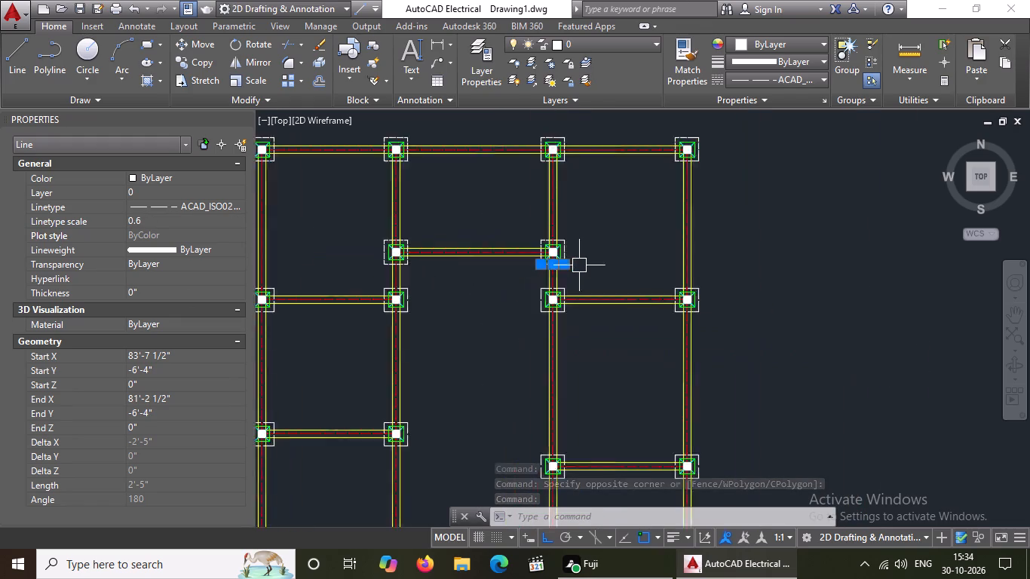
scroll(579, 265, down, 1)
scroll(385, 286, up, 5)
click(401, 233)
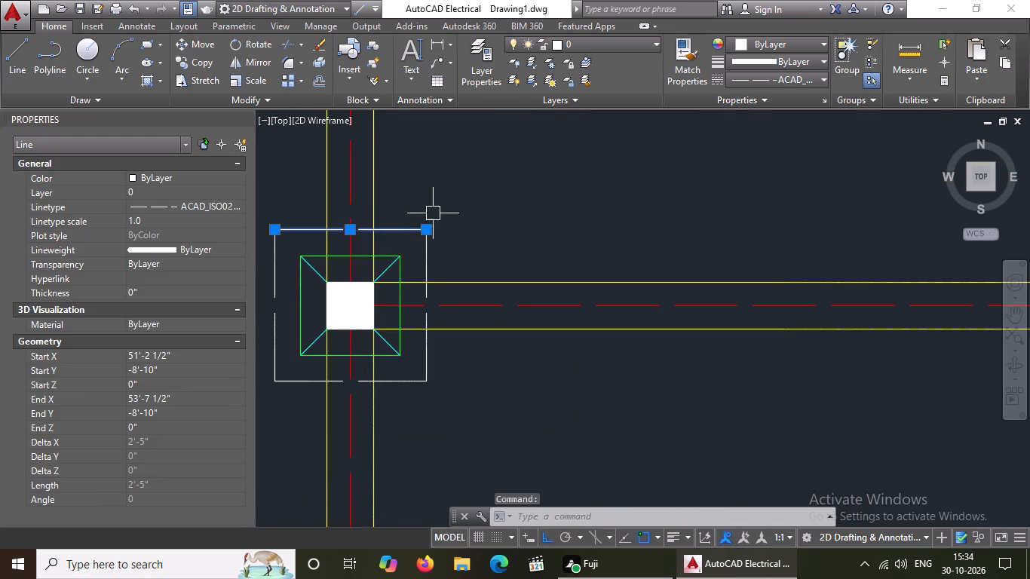
scroll(437, 215, down, 3)
click(176, 225)
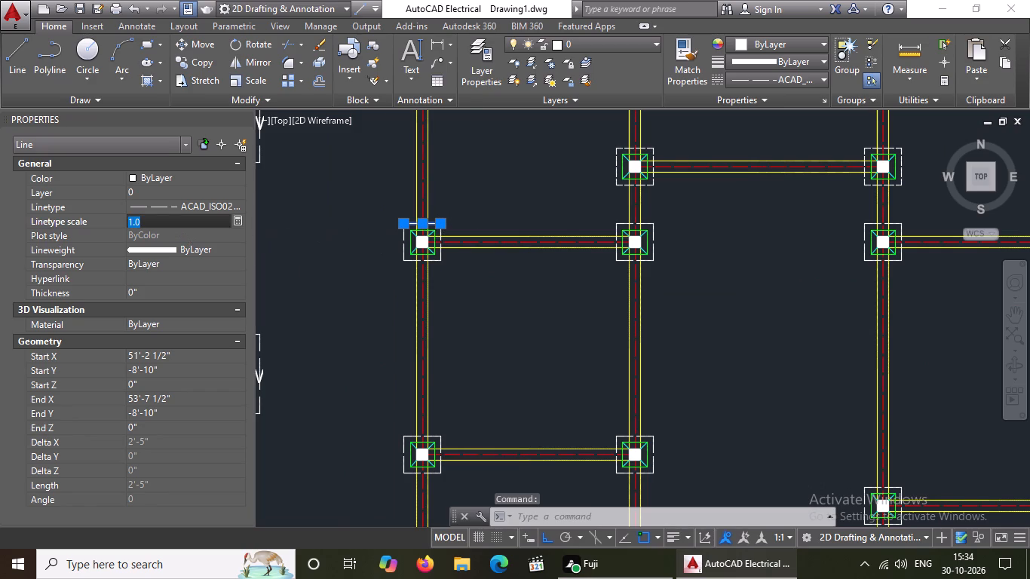
key(BackSpace)
key(BackSpace)
text(0.6)
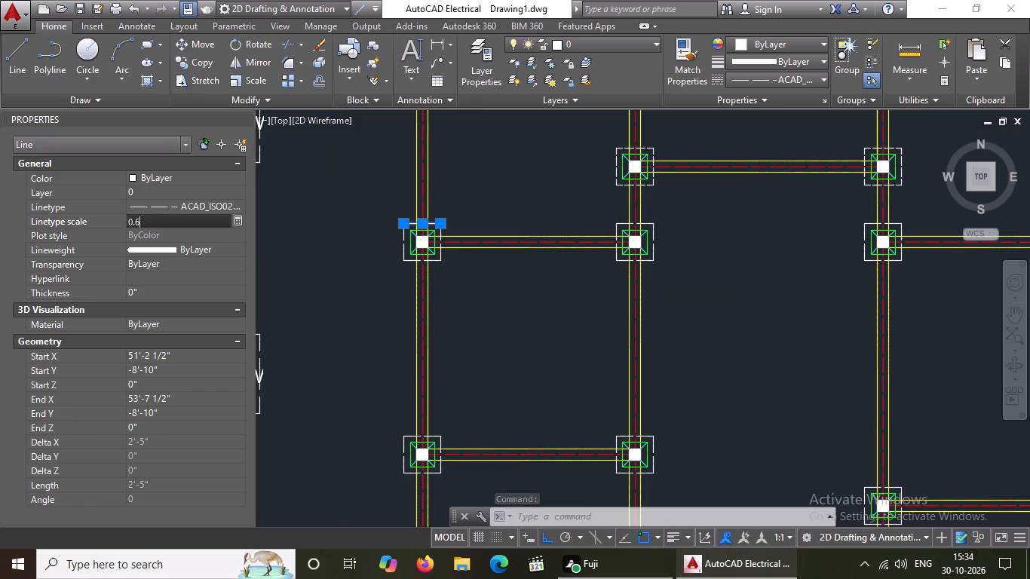
key(Return)
Set the linetype scale to 0.6 for the left edge of that leftmost footing outline in the row below the middle beam.
scroll(434, 239, up, 2)
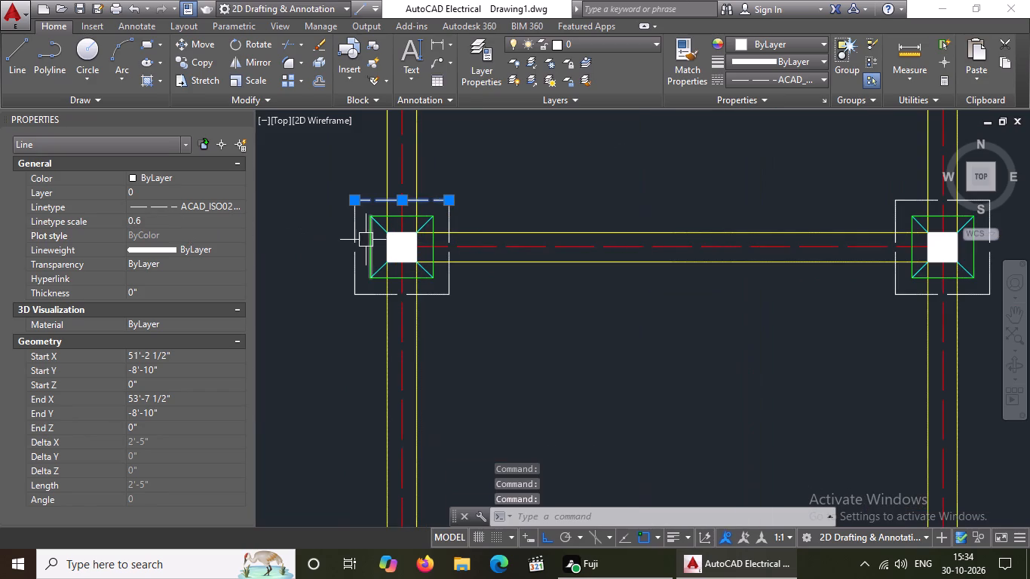
click(359, 243)
click(155, 224)
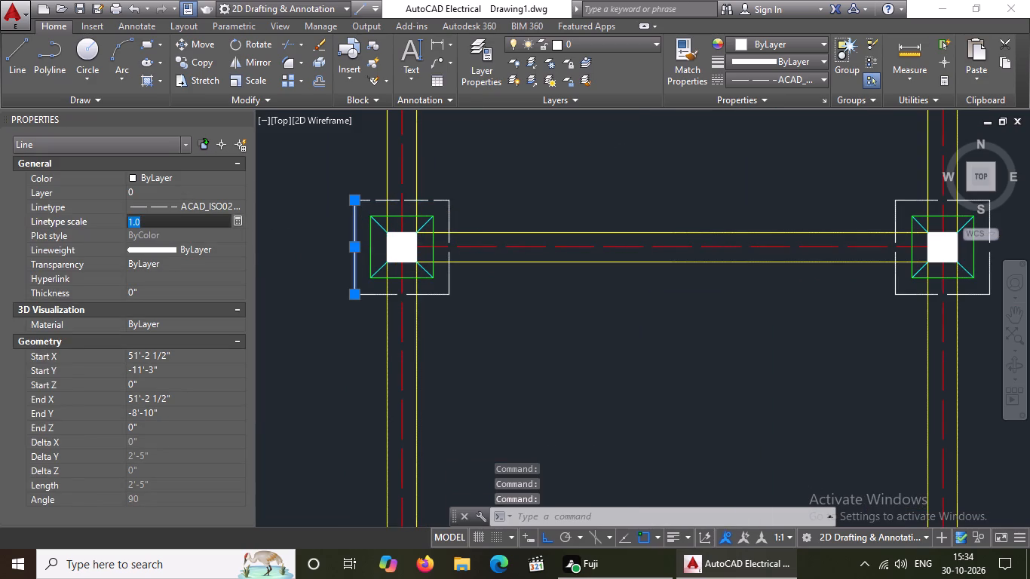
key(BackSpace)
key(BackSpace)
text(0.6)
key(Return)
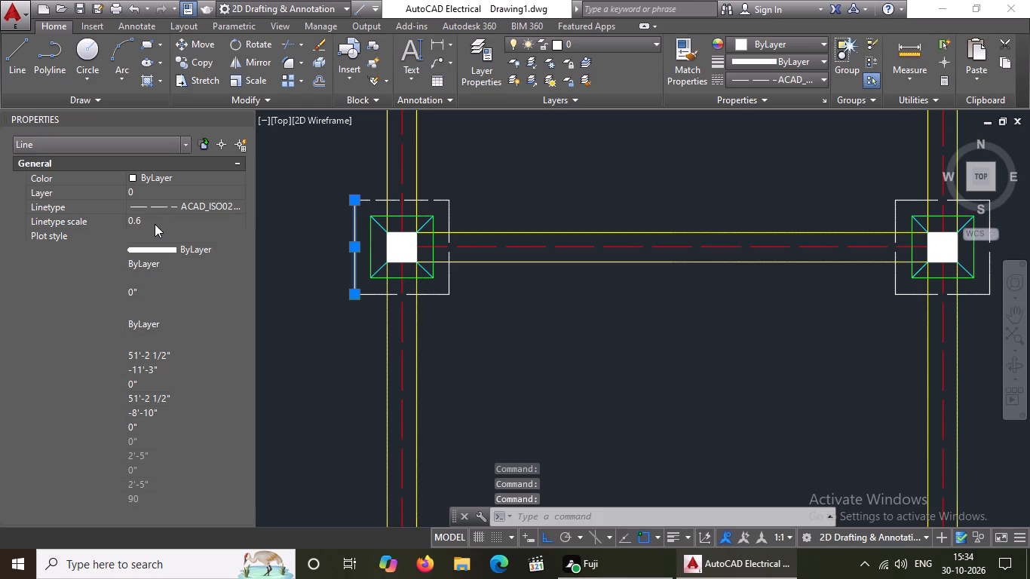
Set the linetype scale to 0.6 for the bottom edge of the same leftmost footing outline.
click(439, 287)
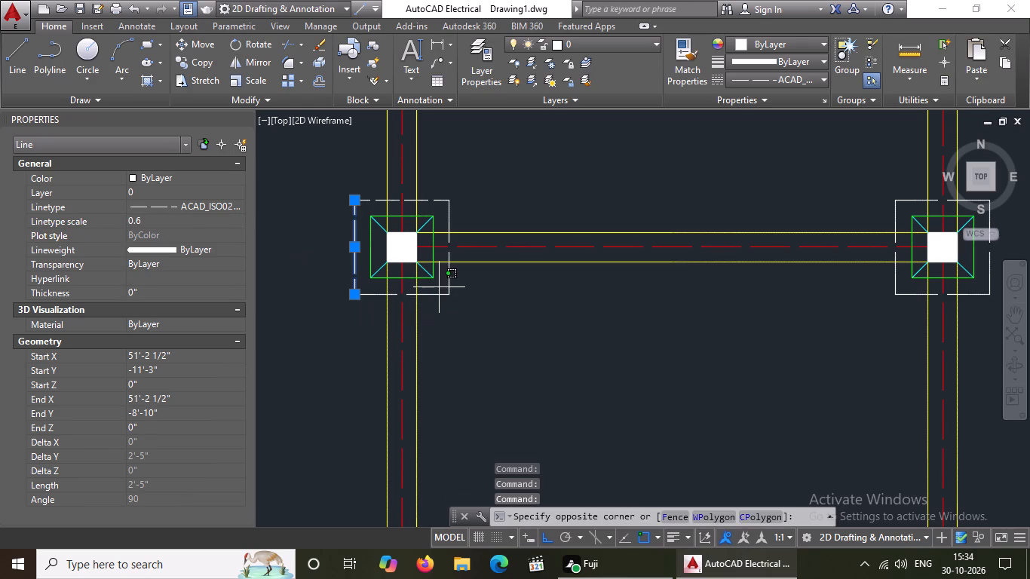
click(436, 299)
click(163, 222)
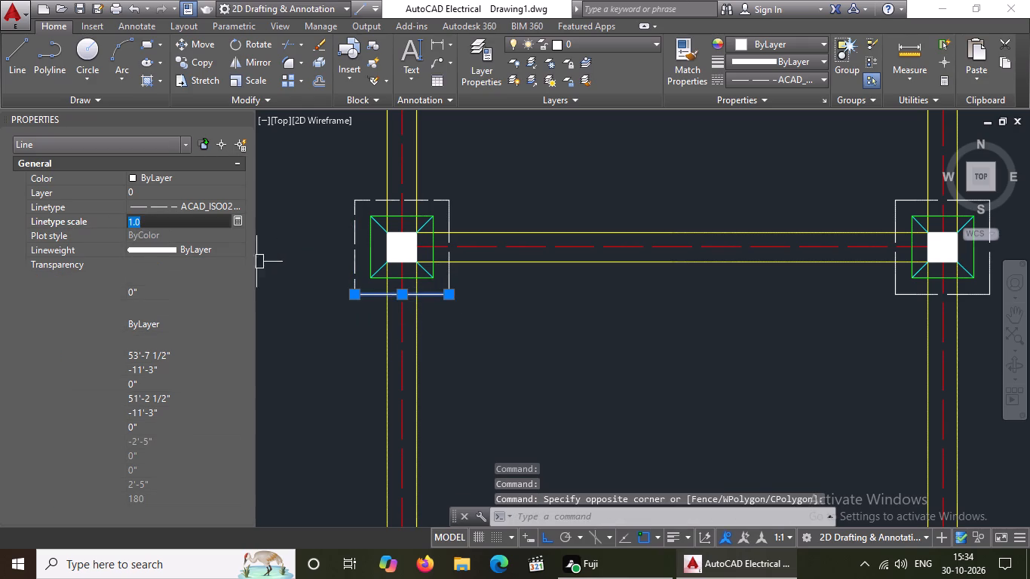
key(BackSpace)
key(BackSpace)
text(0.6)
key(Return)
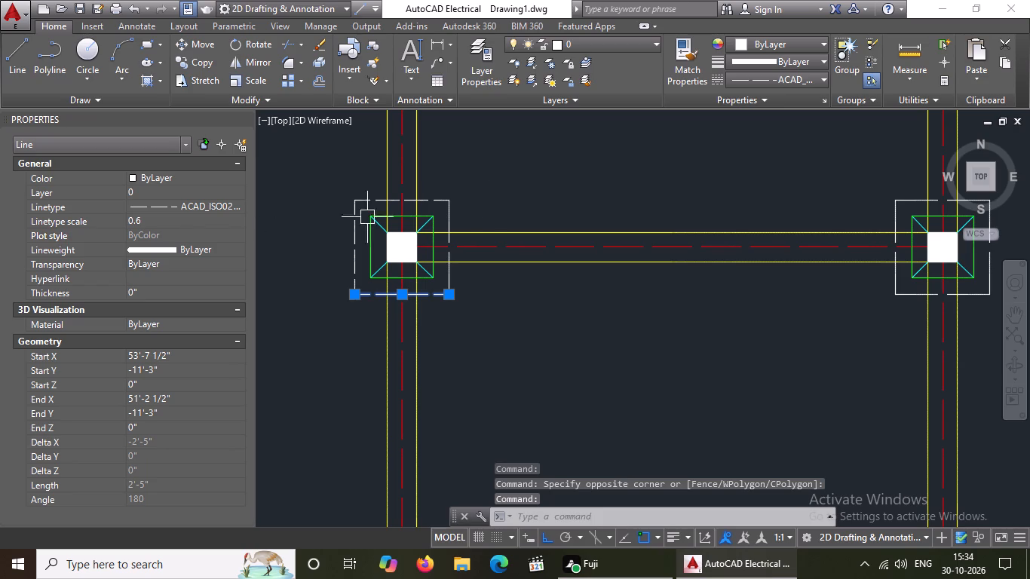
Set the linetype scale to 0.6 for the right edge of the same leftmost footing outline.
click(449, 207)
click(157, 214)
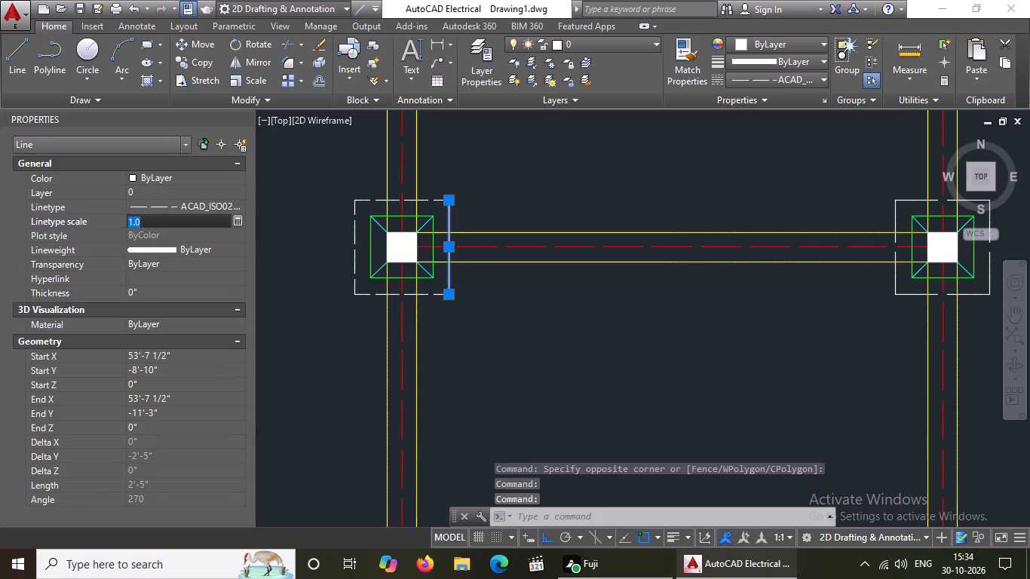
key(BackSpace)
key(BackSpace)
text(0.6)
key(Return)
Set the linetype scale to 0.6 for the bottom edge of the second column's footing outline, at the right end of this row's left beam.
scroll(157, 214, up, 1)
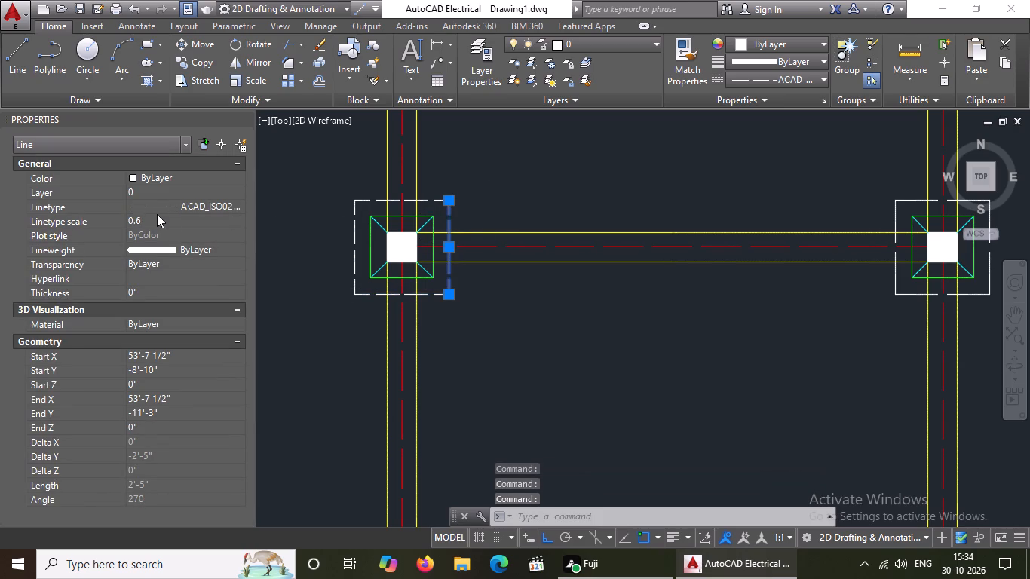
scroll(447, 277, down, 2)
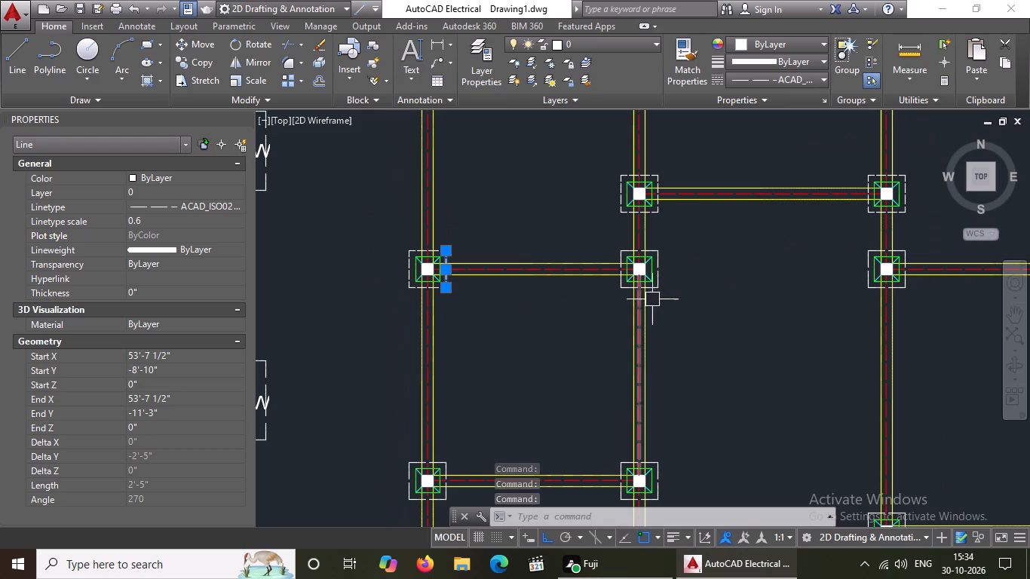
scroll(655, 293, down, 3)
scroll(655, 293, up, 5)
click(649, 281)
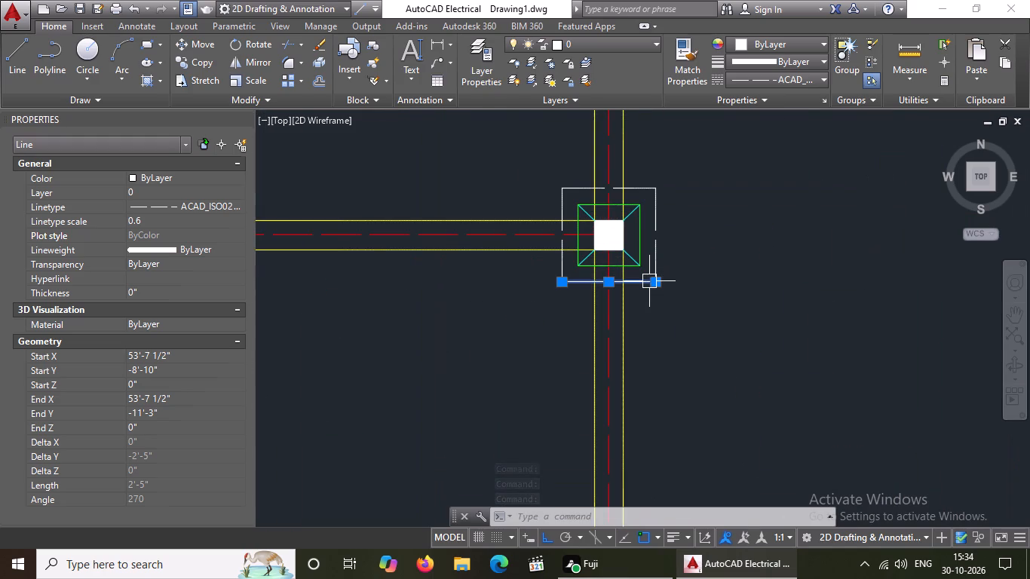
click(159, 217)
key(BackSpace)
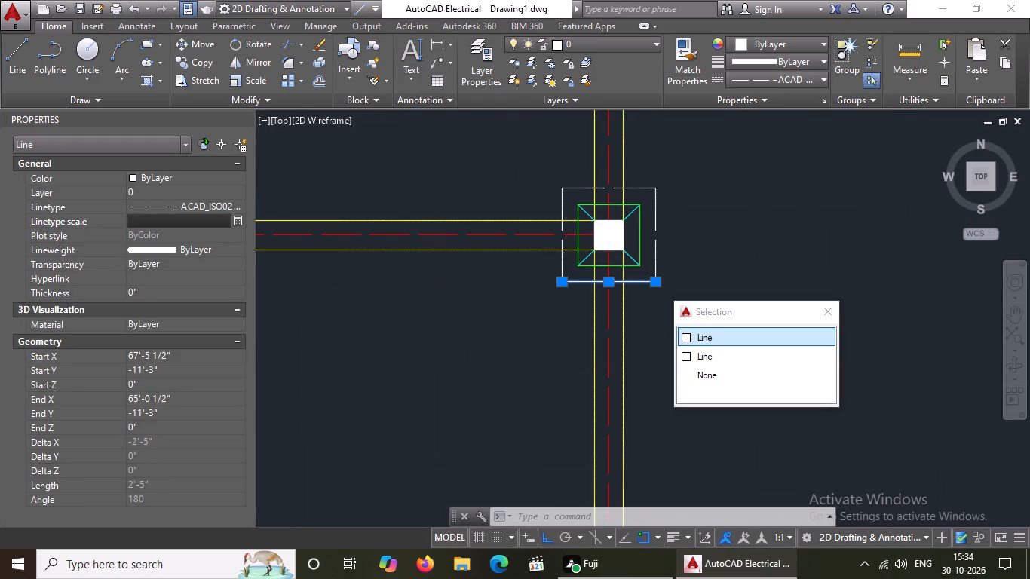
key(BackSpace)
text(0.6)
key(Return)
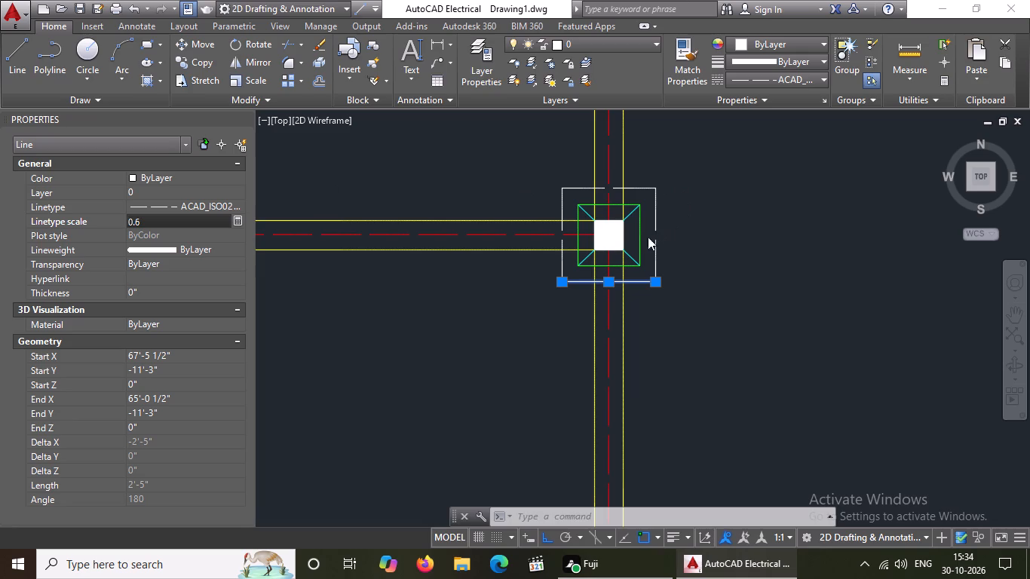
Set the linetype scale to 0.6 for the right edge of the second column's footing outline in this row.
click(657, 220)
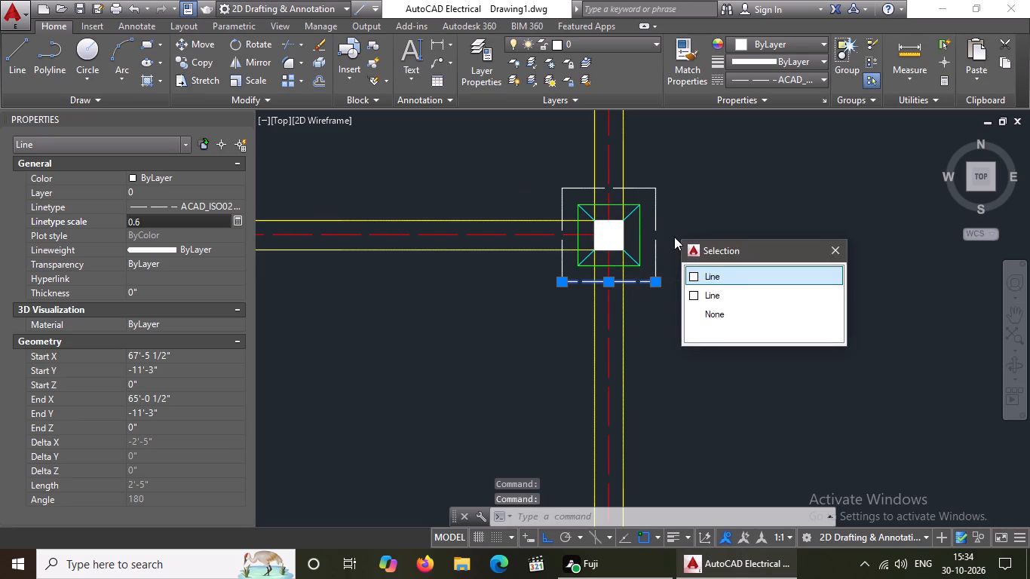
click(736, 281)
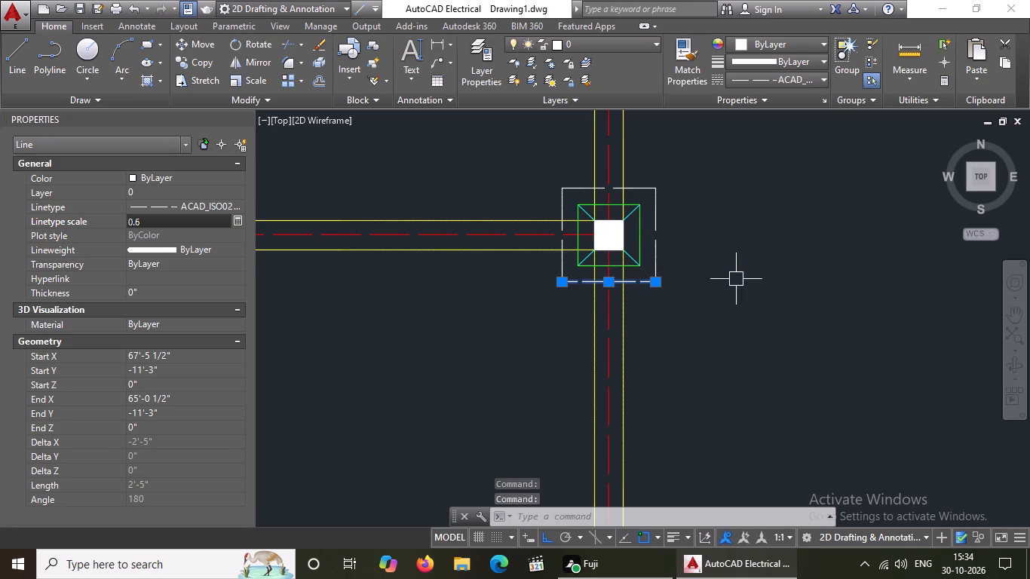
click(657, 204)
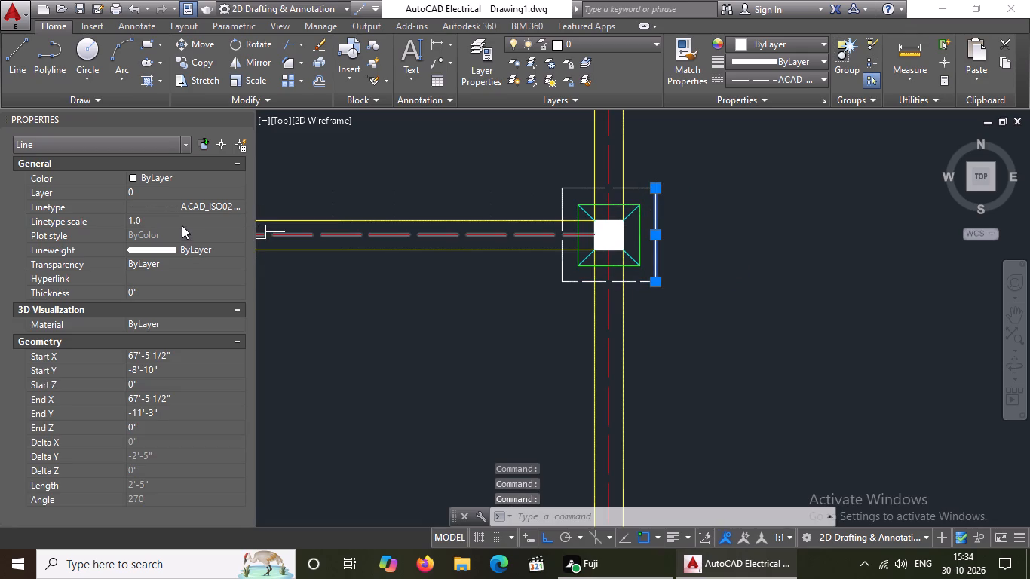
click(182, 225)
key(BackSpace)
key(BackSpace)
text(0.)
key(6)
key(Return)
Set the linetype scale to 0.6 for the top edge of the second column's footing outline in this row.
scroll(720, 216, down, 3)
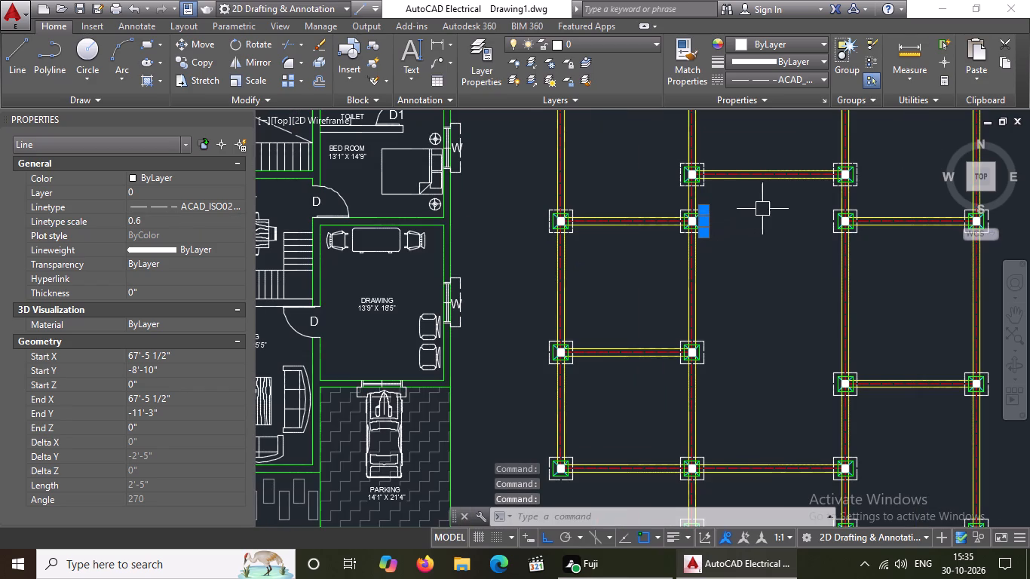
scroll(734, 197, up, 4)
click(507, 282)
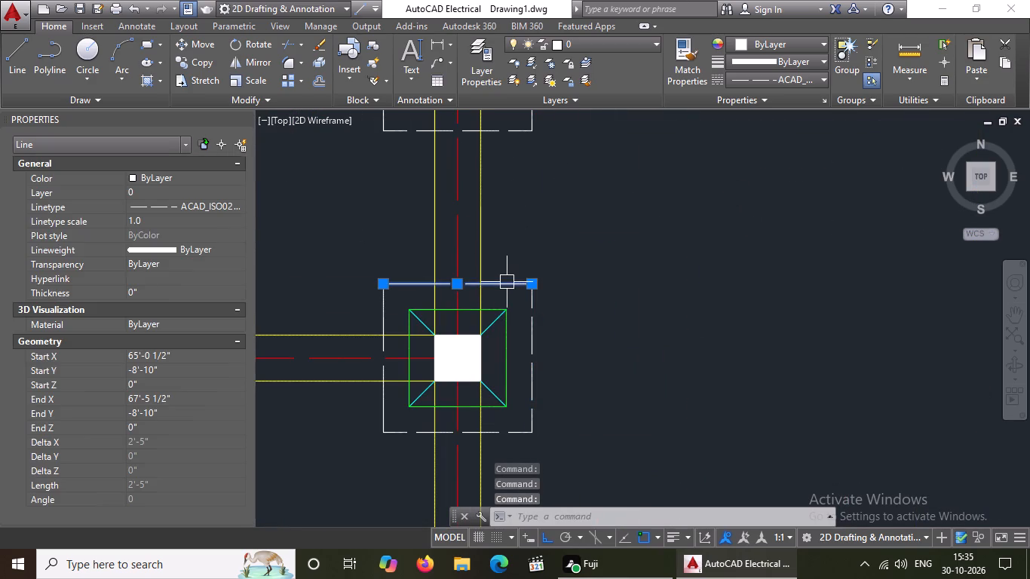
click(159, 216)
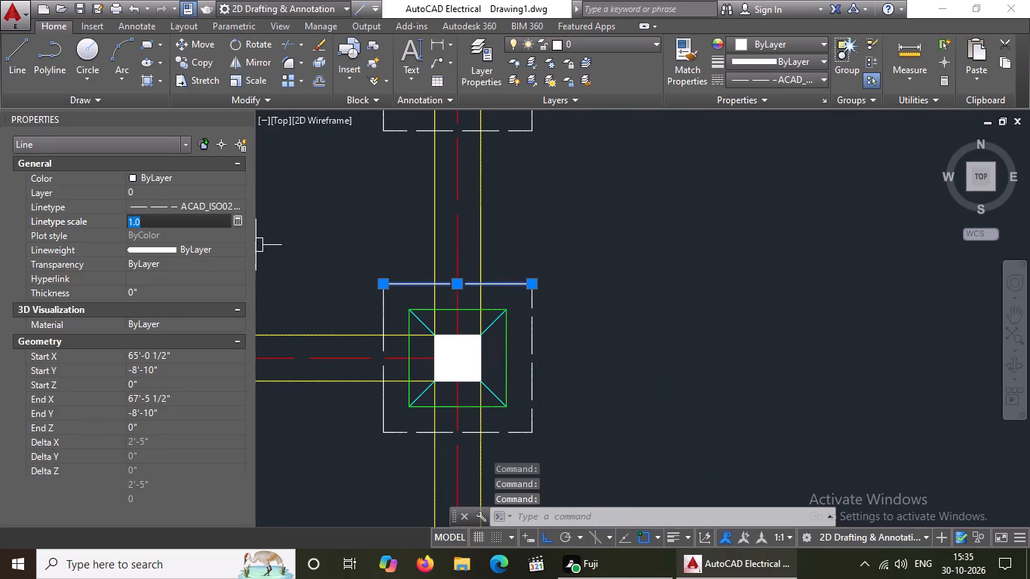
key(BackSpace)
key(BackSpace)
text(0.6)
key(Return)
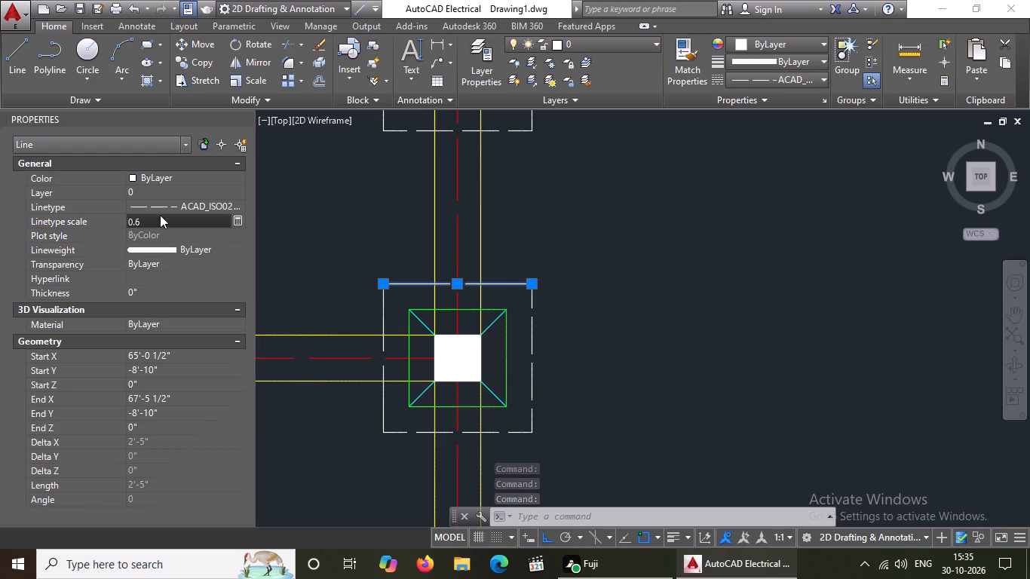
Set the linetype scale to 0.6 for the left edge of the second column's footing outline in this row.
click(383, 311)
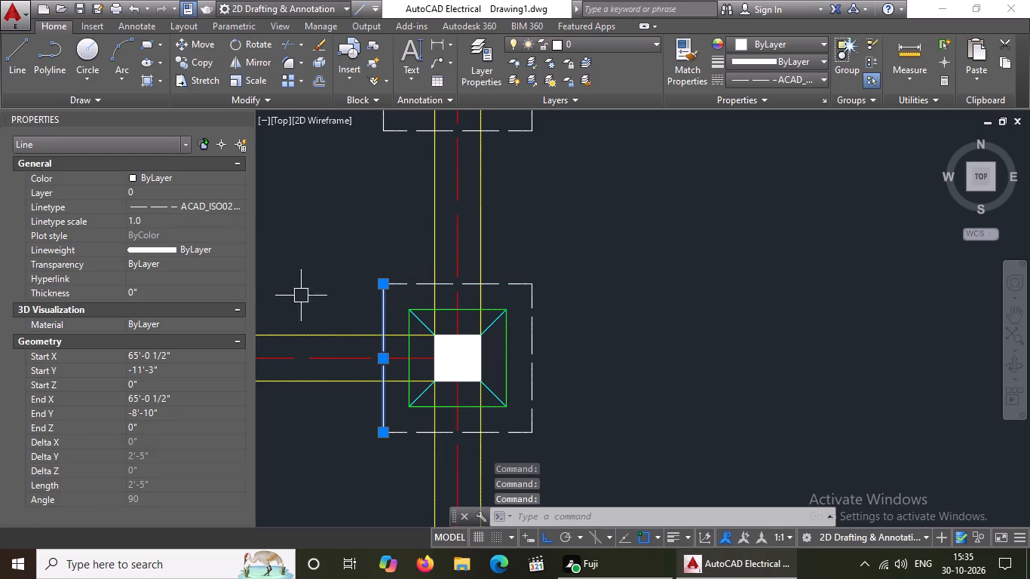
click(158, 219)
key(BackSpace)
key(BackSpace)
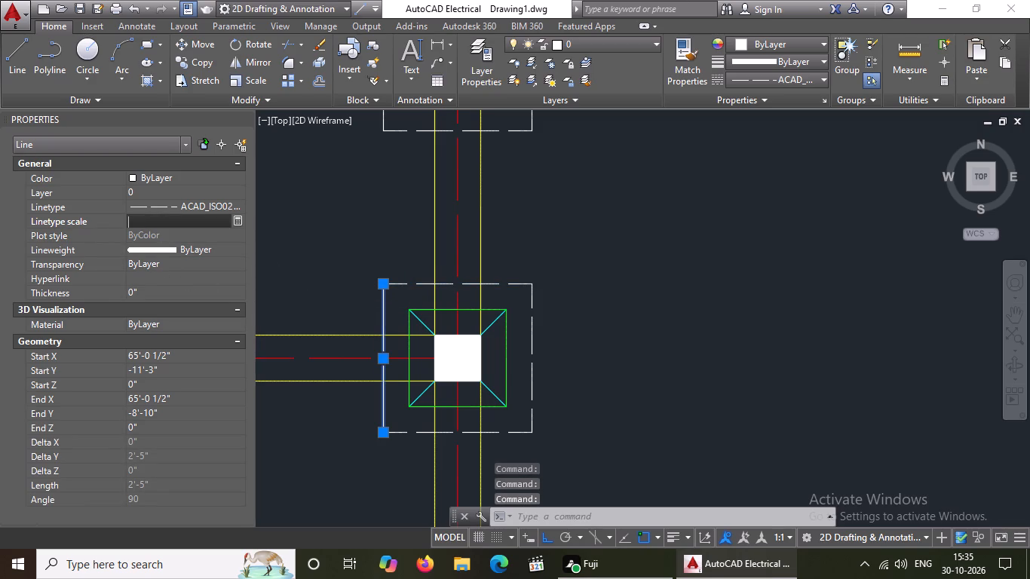
text(0.6)
key(Return)
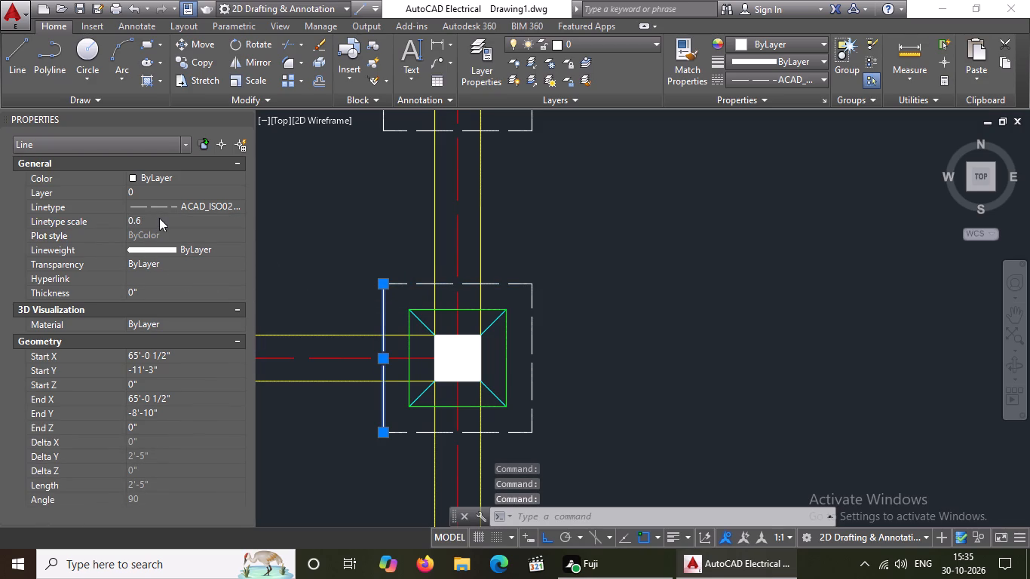
Set the linetype scale to 0.6 for the top edge of the third column's footing outline, at the left end of this row's right beam.
scroll(371, 217, down, 3)
scroll(638, 234, up, 2)
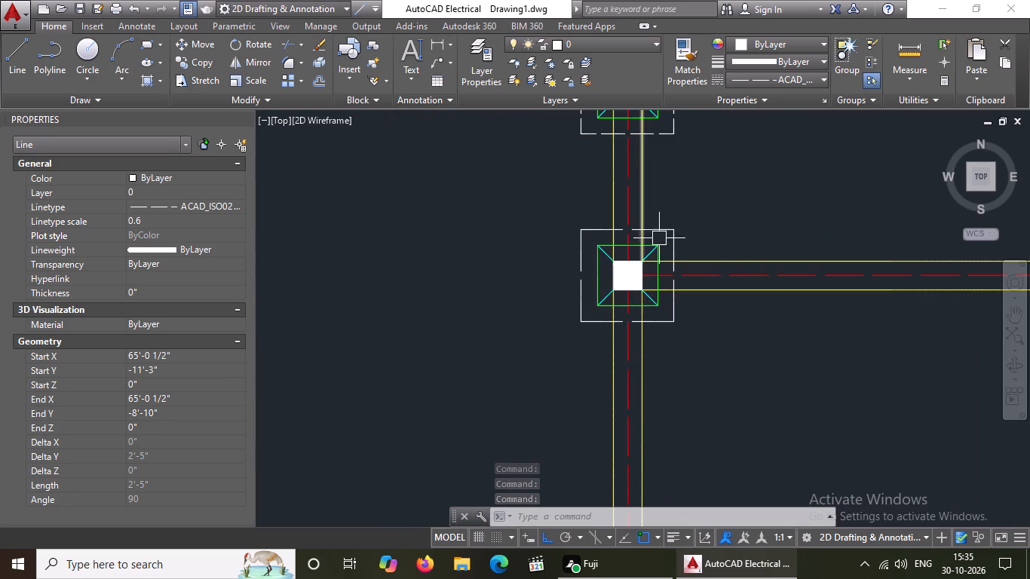
click(666, 228)
click(153, 222)
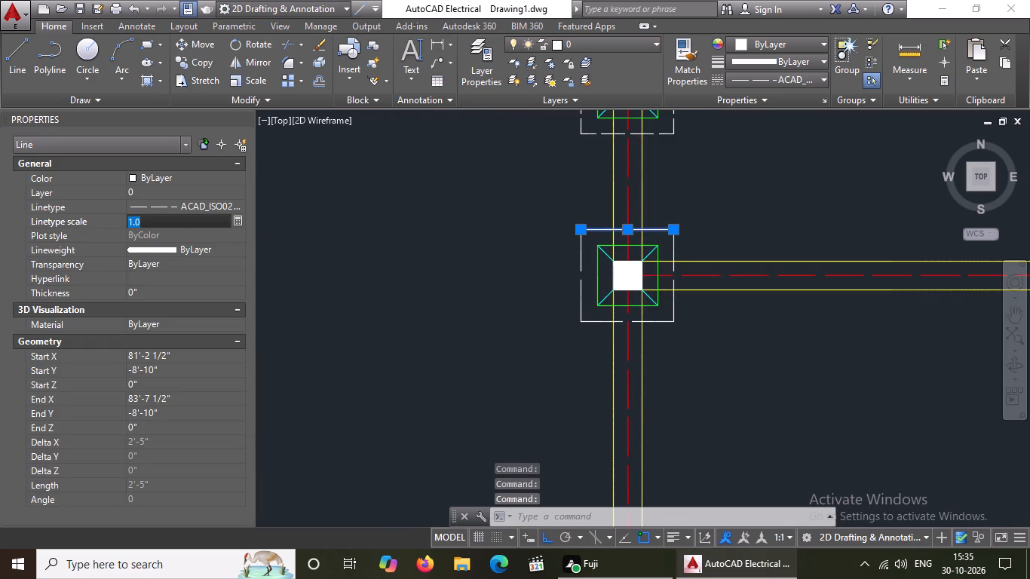
key(BackSpace)
key(BackSpace)
text(0.6)
key(Return)
Set the linetype scale to 0.6 for the left edge of the third column's footing outline in this row.
click(577, 266)
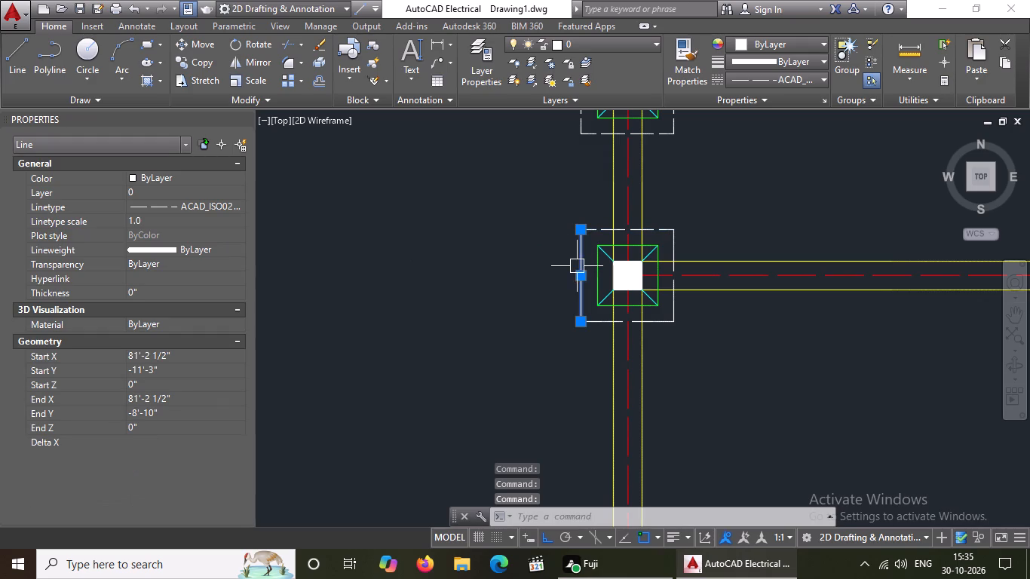
click(186, 227)
key(BackSpace)
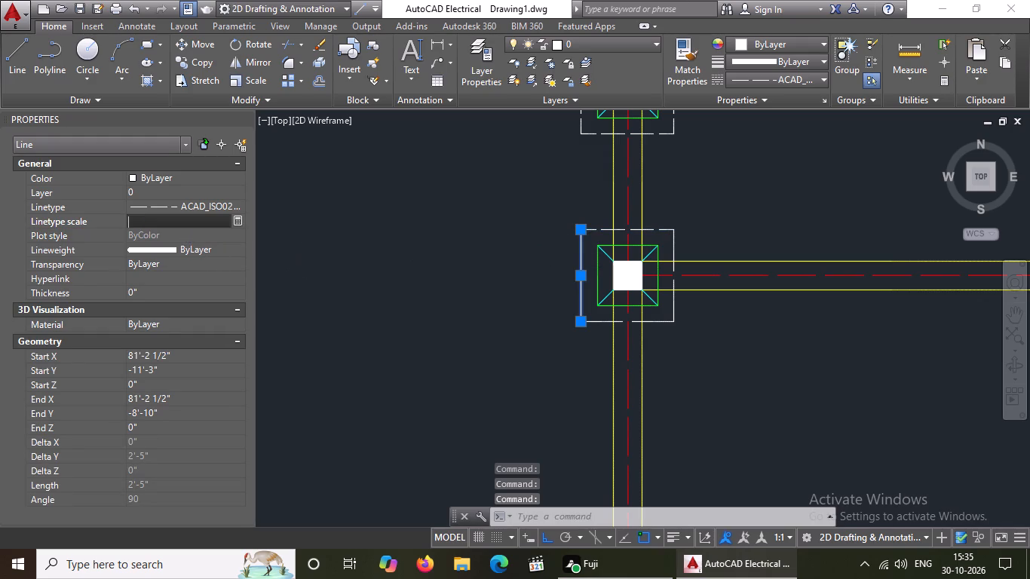
key(BackSpace)
text(0.6)
key(Return)
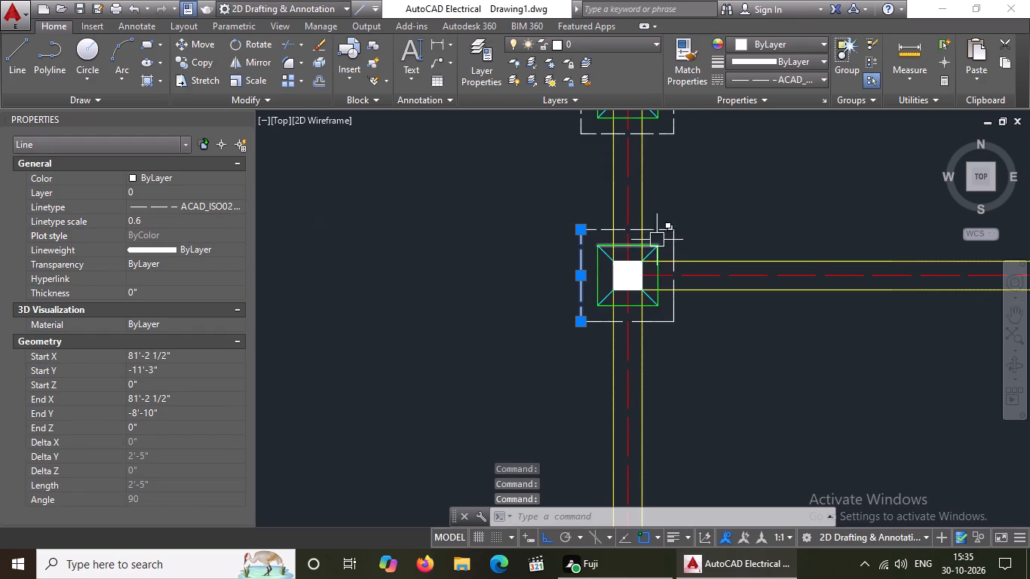
Set the linetype scale to 0.6 for the right edge of the third column's footing outline in this row.
click(680, 231)
click(167, 217)
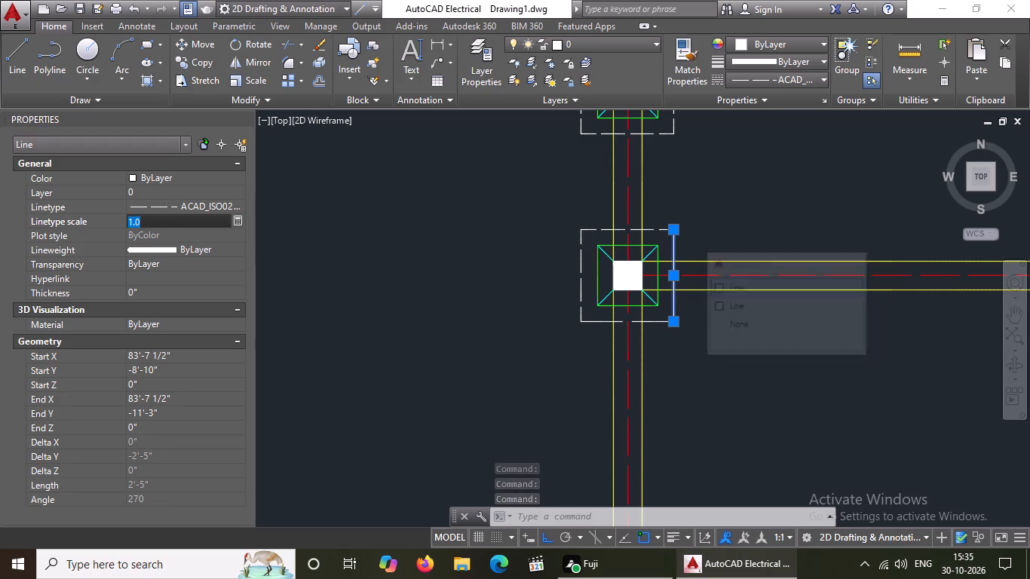
key(BackSpace)
key(BackSpace)
text(0.6)
key(Return)
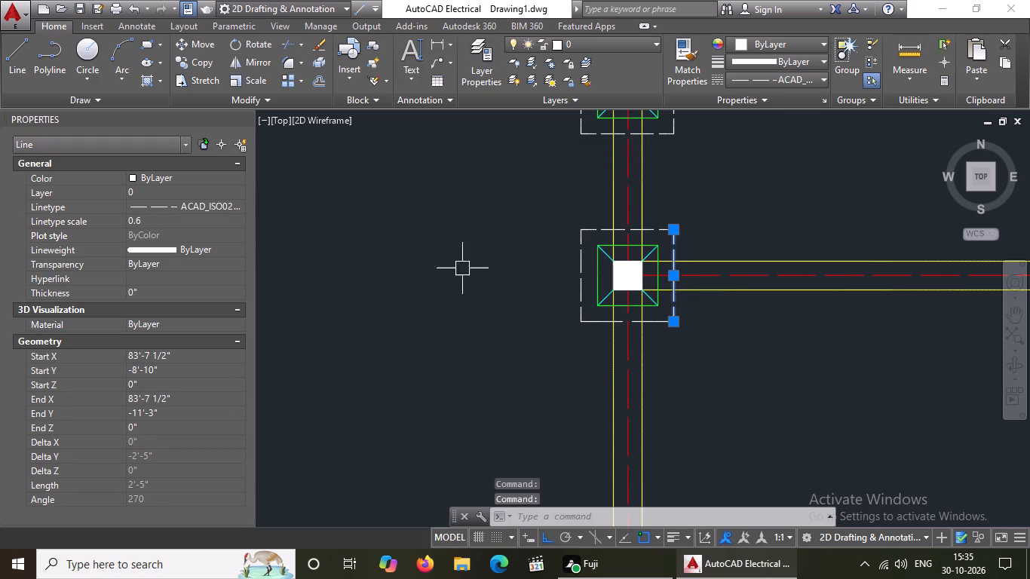
Set the linetype scale to 0.6 for the bottom edge of the third column's footing outline in this row.
click(590, 325)
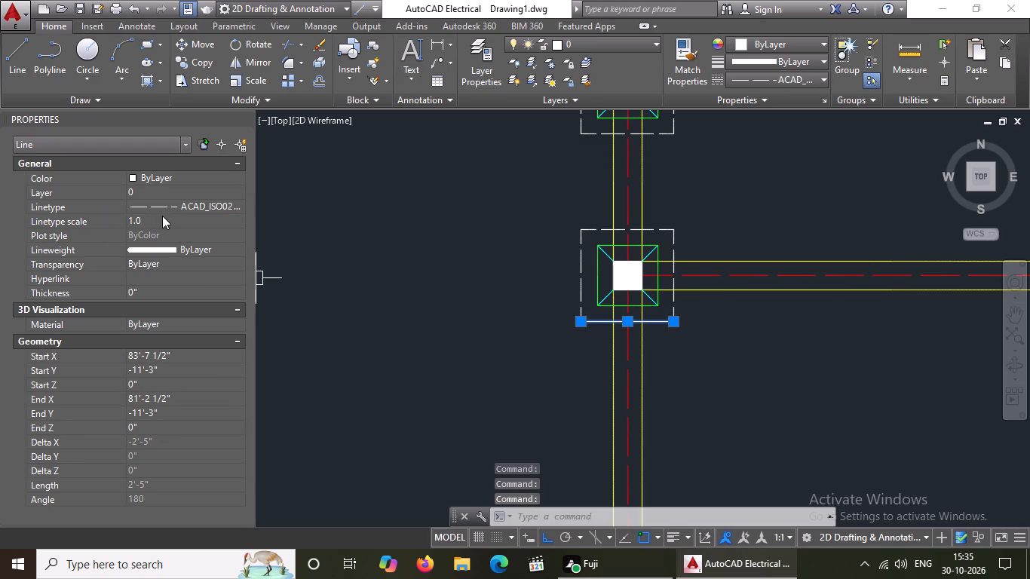
click(162, 216)
key(BackSpace)
key(BackSpace)
text(0.6)
key(Return)
Set the linetype scale to 0.6 for the top edge of the fourth column's footing outline, at the right end of this row's right beam.
scroll(489, 240, down, 5)
scroll(443, 246, up, 3)
scroll(443, 246, down, 3)
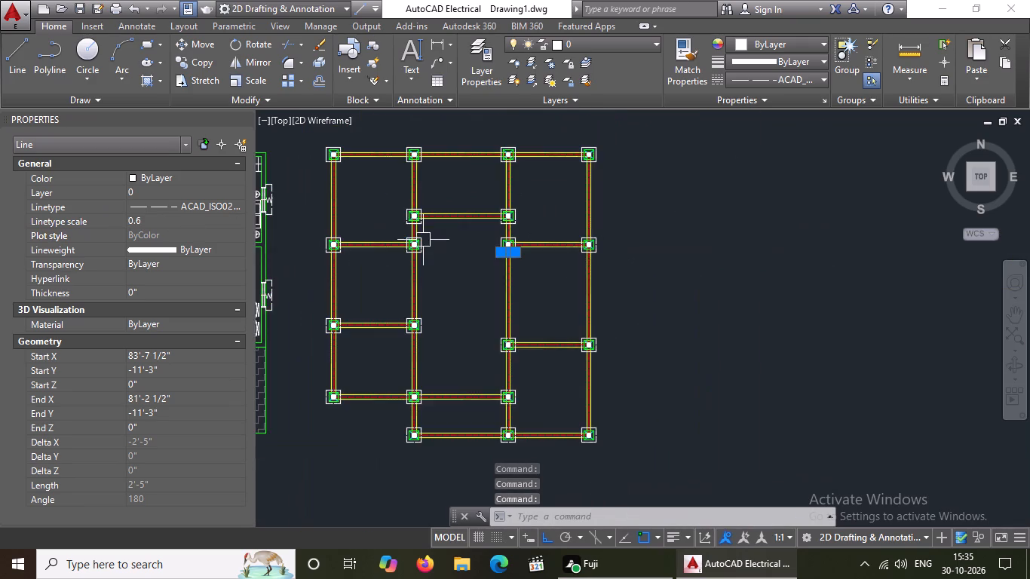
scroll(414, 224, up, 2)
scroll(428, 220, down, 1)
scroll(338, 234, up, 2)
scroll(351, 227, down, 2)
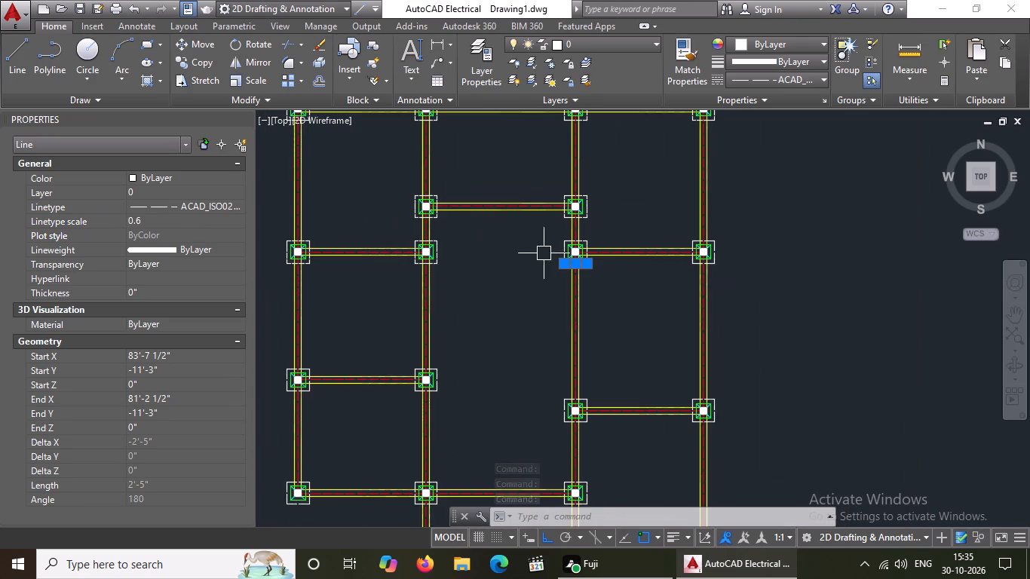
scroll(619, 242, up, 2)
scroll(619, 242, down, 1)
scroll(691, 242, down, 1)
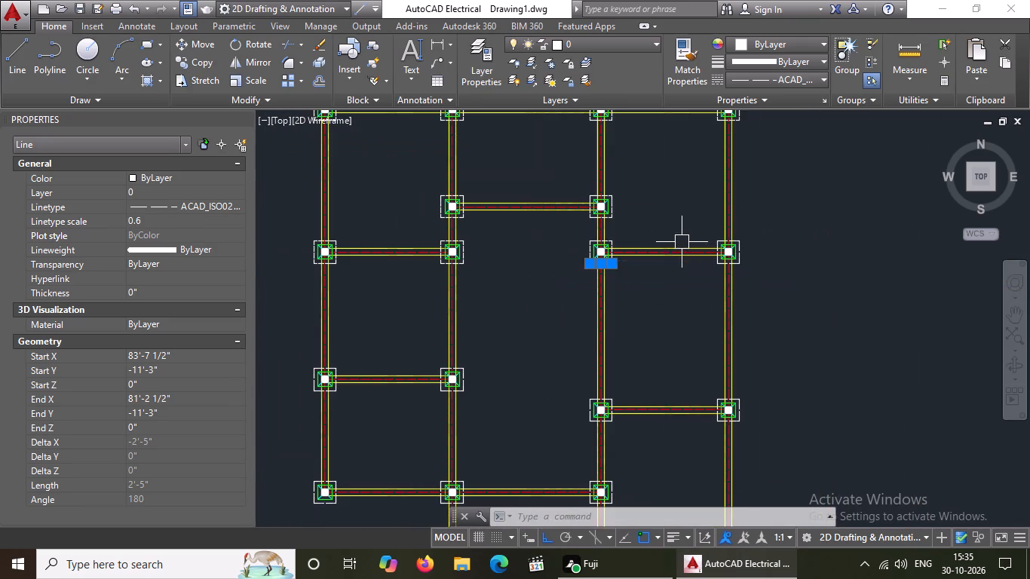
scroll(725, 222, up, 4)
click(687, 320)
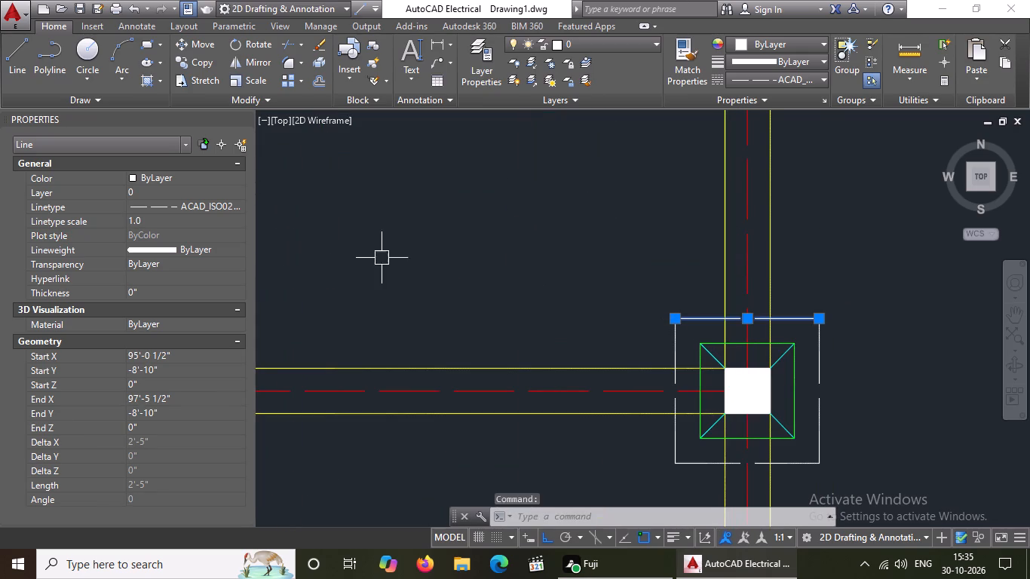
click(163, 226)
key(BackSpace)
key(BackSpace)
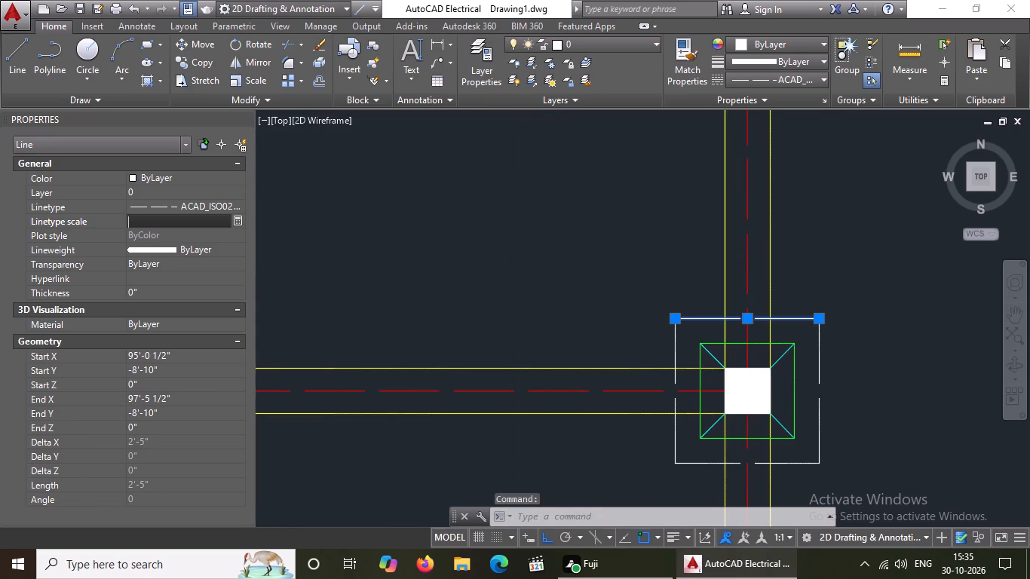
text(0.6)
key(Return)
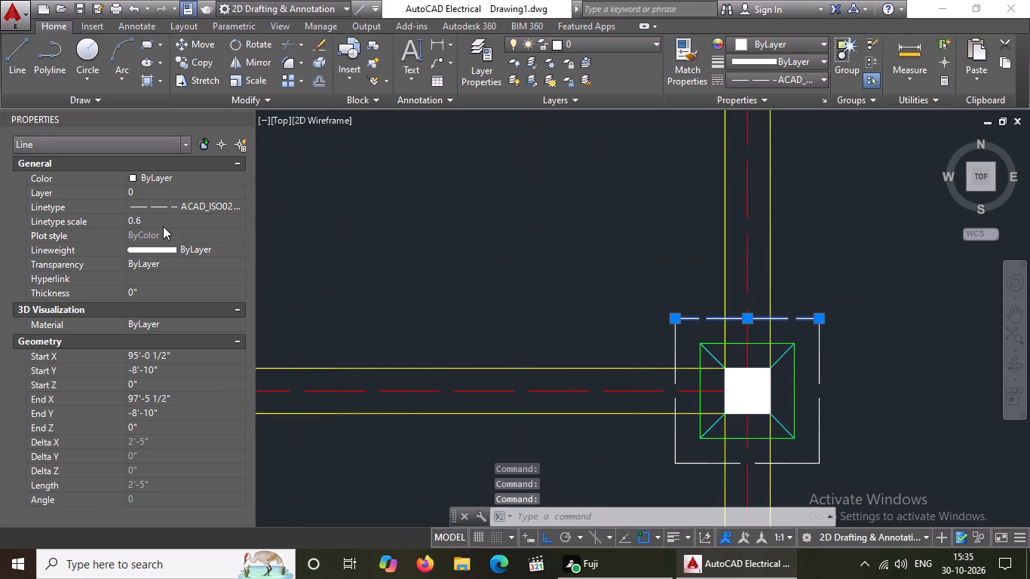
Set the linetype scale to 0.6 for the right edge of the fourth column's footing outline in this row.
click(827, 396)
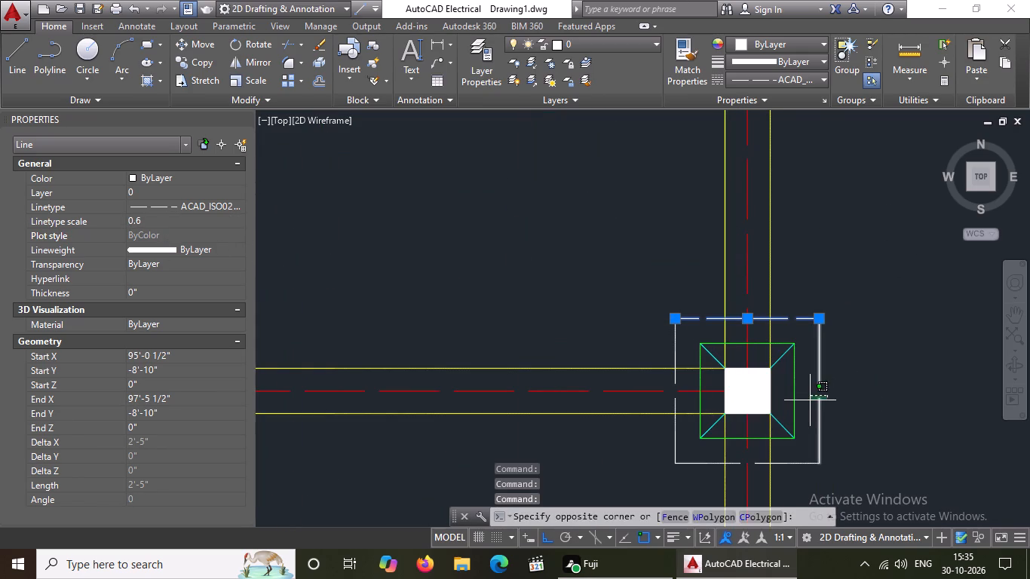
click(810, 400)
click(157, 219)
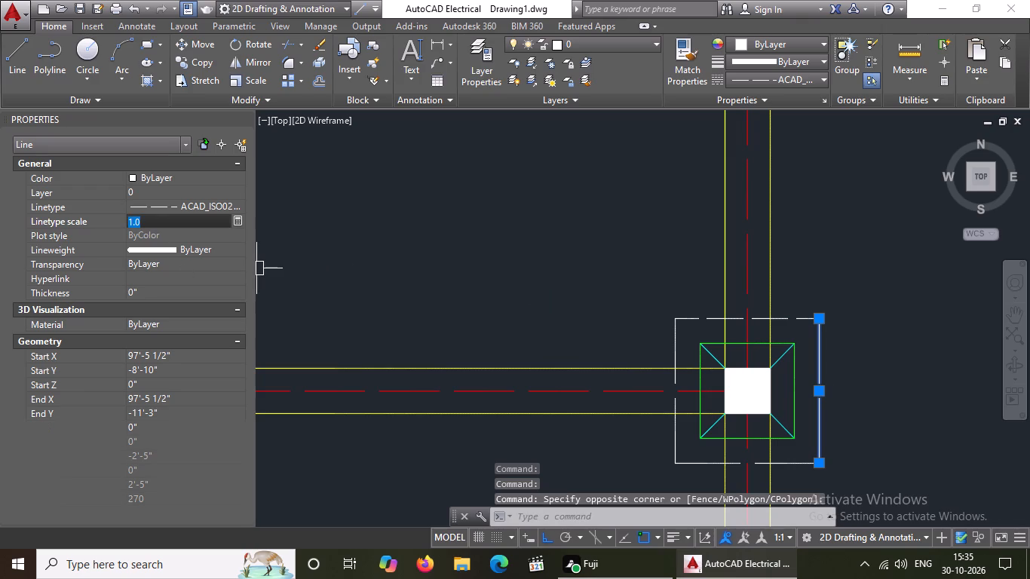
key(BackSpace)
key(BackSpace)
text(0.6)
key(Return)
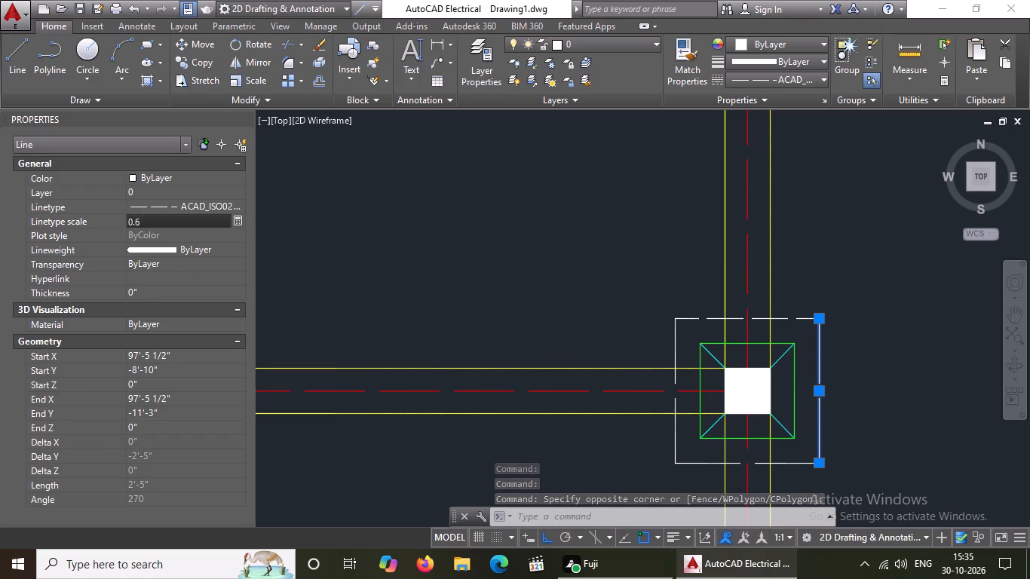
Set the linetype scale to 0.6 for the bottom edge of the fourth column's footing outline in this row.
scroll(162, 216, down, 2)
scroll(734, 345, down, 1)
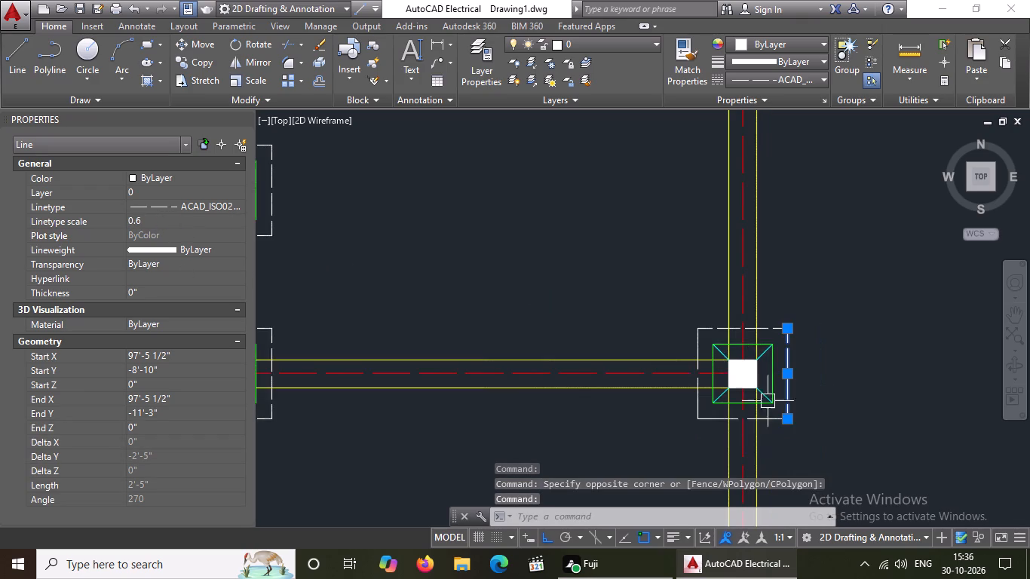
scroll(776, 450, up, 2)
click(759, 367)
click(145, 218)
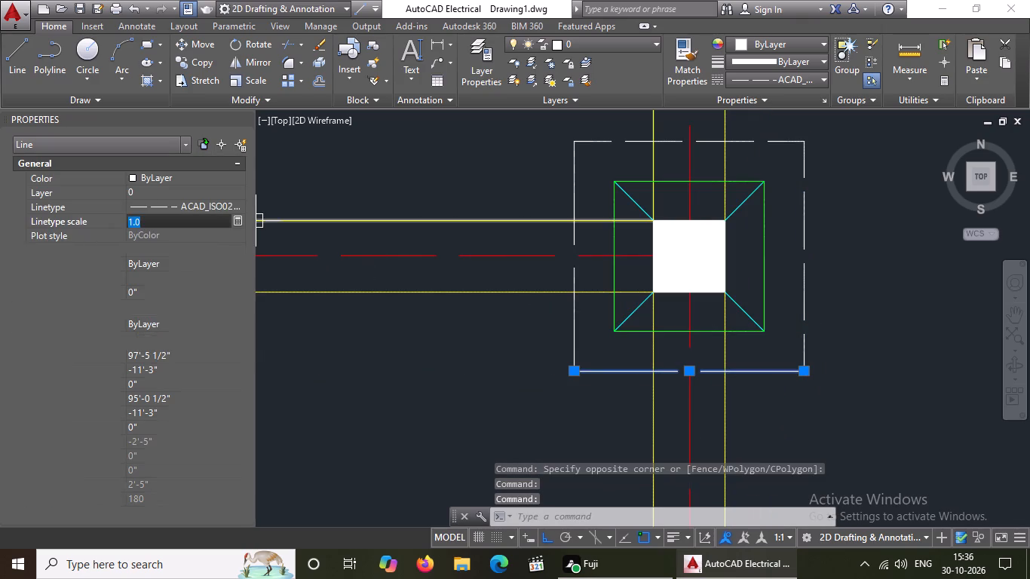
key(BackSpace)
key(BackSpace)
text(0.6)
key(Return)
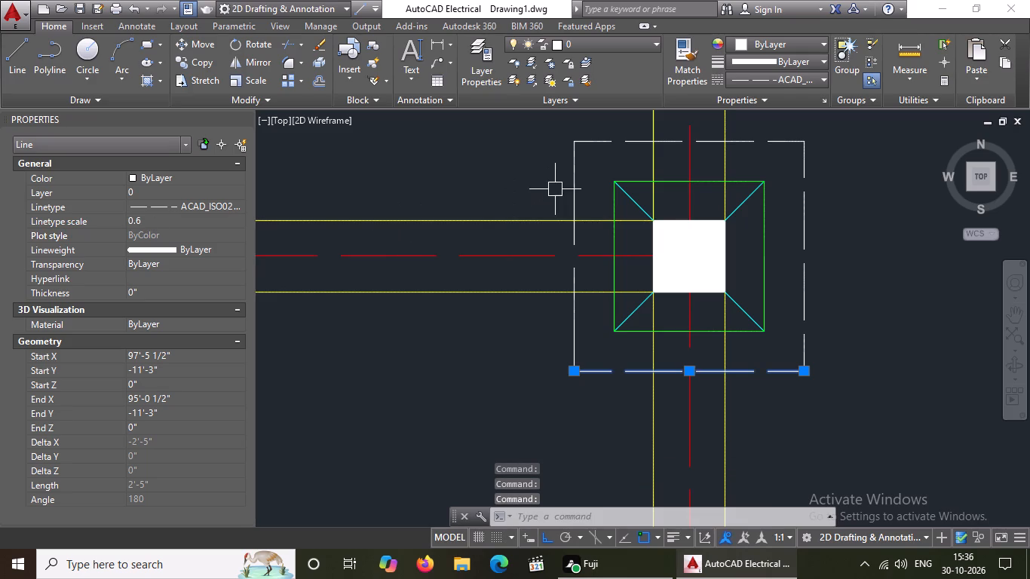
Set the linetype scale to 0.6 for the left edge of the fourth column's footing outline in this row and clear the selection.
drag(584, 170, 564, 188)
click(524, 207)
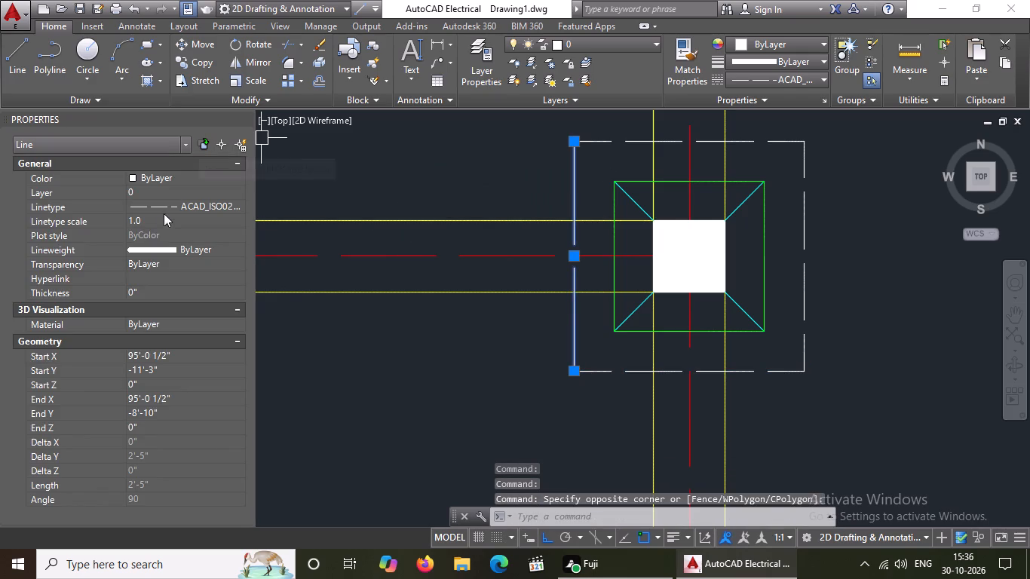
click(164, 221)
key(BackSpace)
key(BackSpace)
text(0.6)
key(Return)
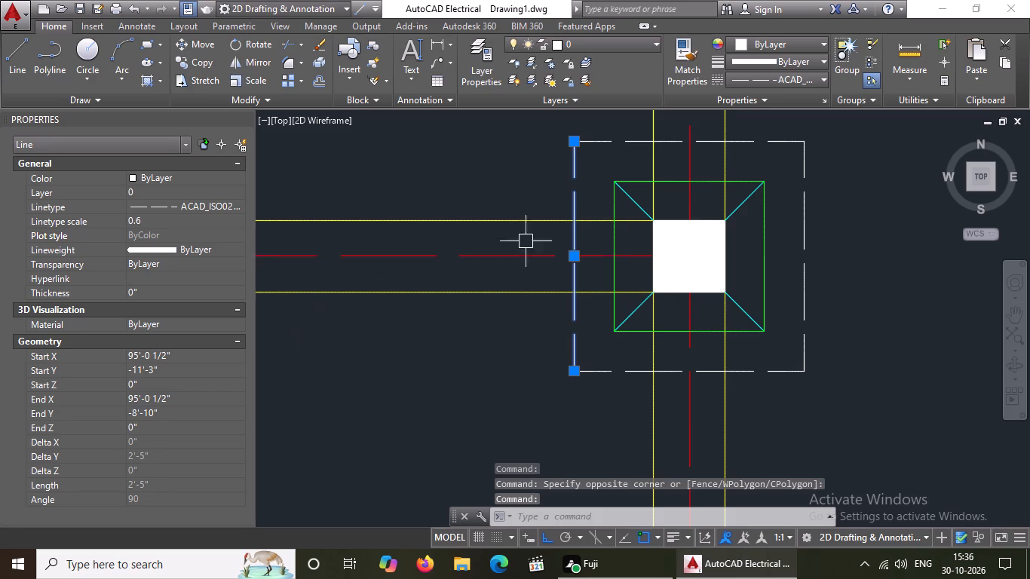
scroll(528, 241, down, 6)
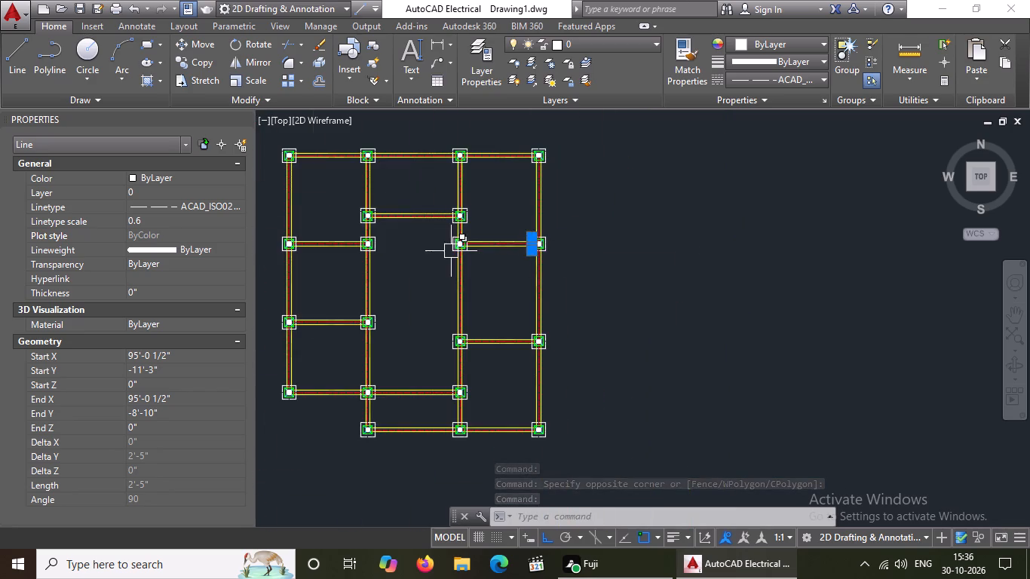
scroll(451, 251, up, 2)
scroll(450, 251, down, 1)
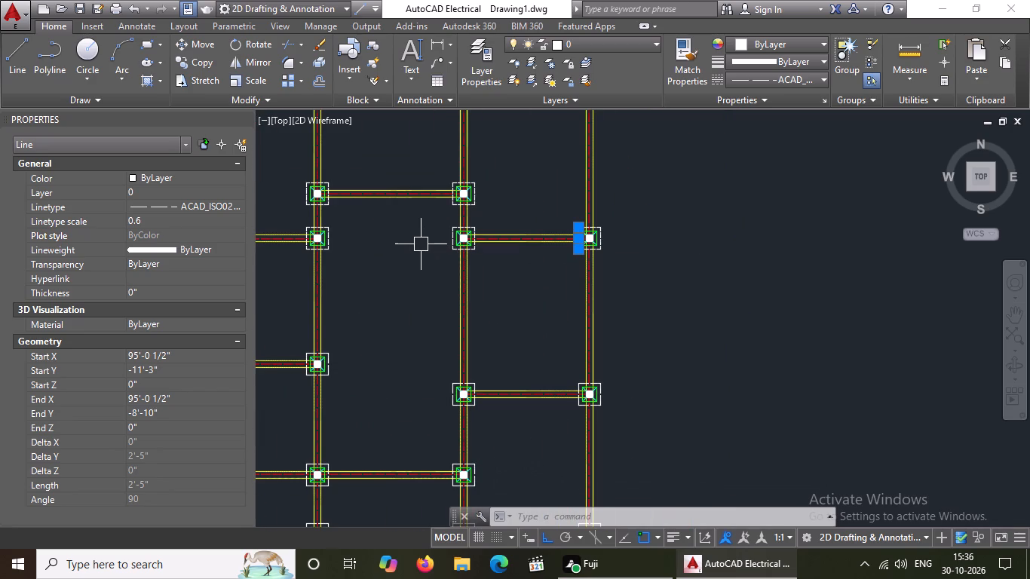
key(Escape)
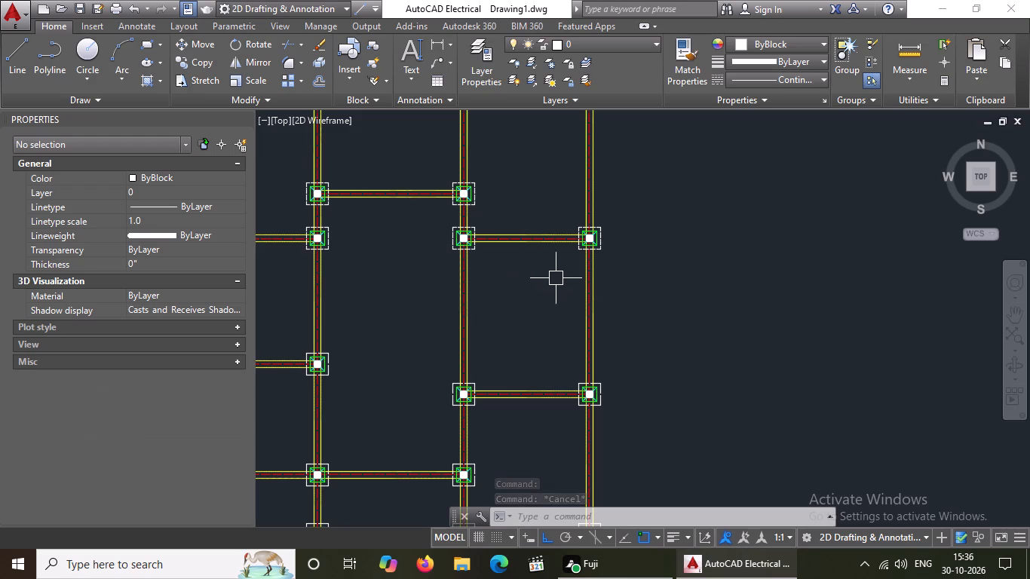
Set the linetype scale to 0.6 for the top edge of the leftmost column's footing outline in the next row down.
scroll(529, 249, up, 2)
scroll(529, 249, down, 1)
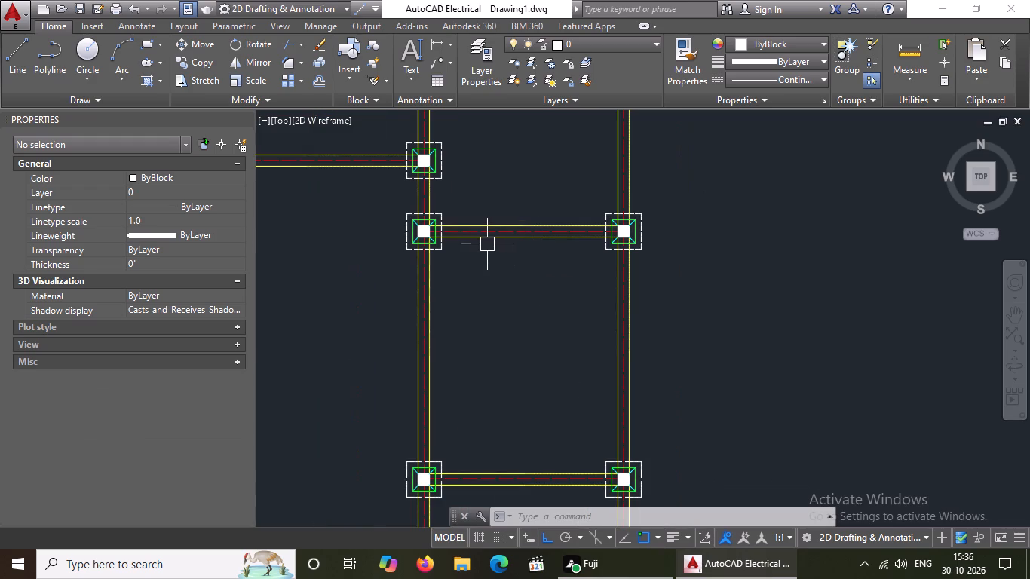
scroll(562, 279, down, 1)
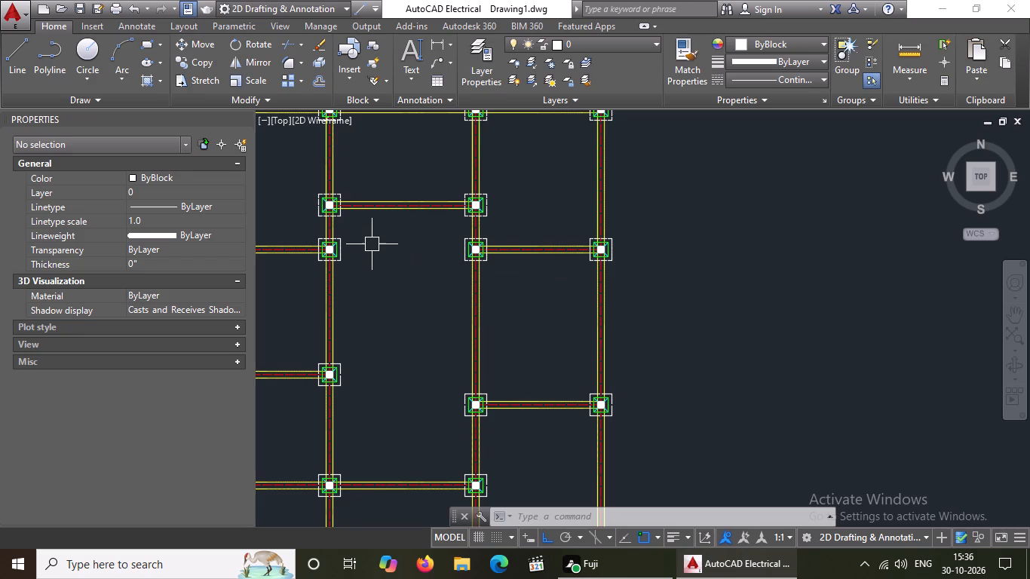
scroll(376, 243, down, 2)
scroll(383, 251, up, 1)
middle_drag(385, 253, 467, 289)
scroll(417, 293, up, 2)
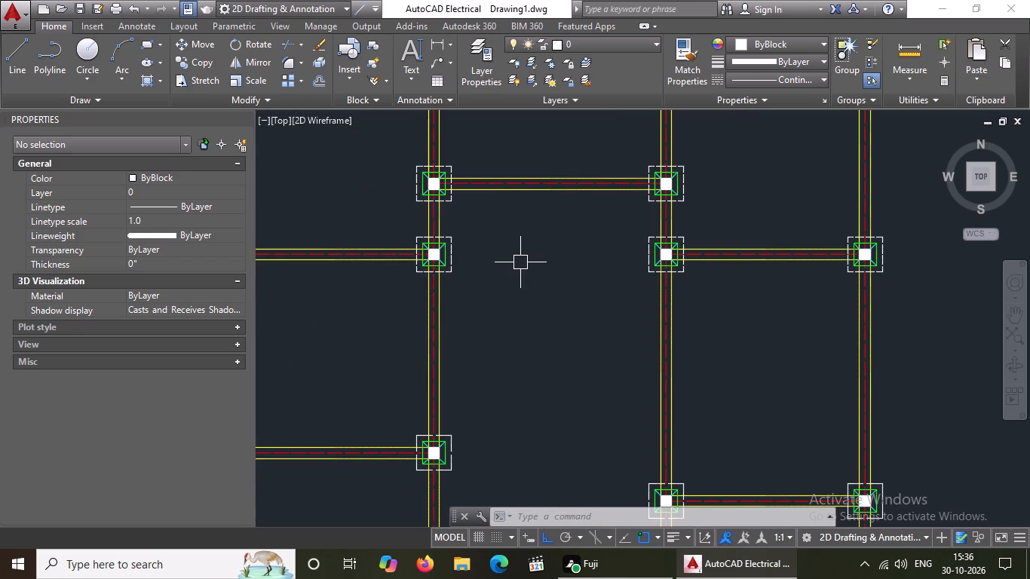
scroll(523, 263, down, 1)
scroll(314, 394, up, 2)
scroll(423, 332, down, 2)
scroll(413, 354, up, 4)
click(452, 282)
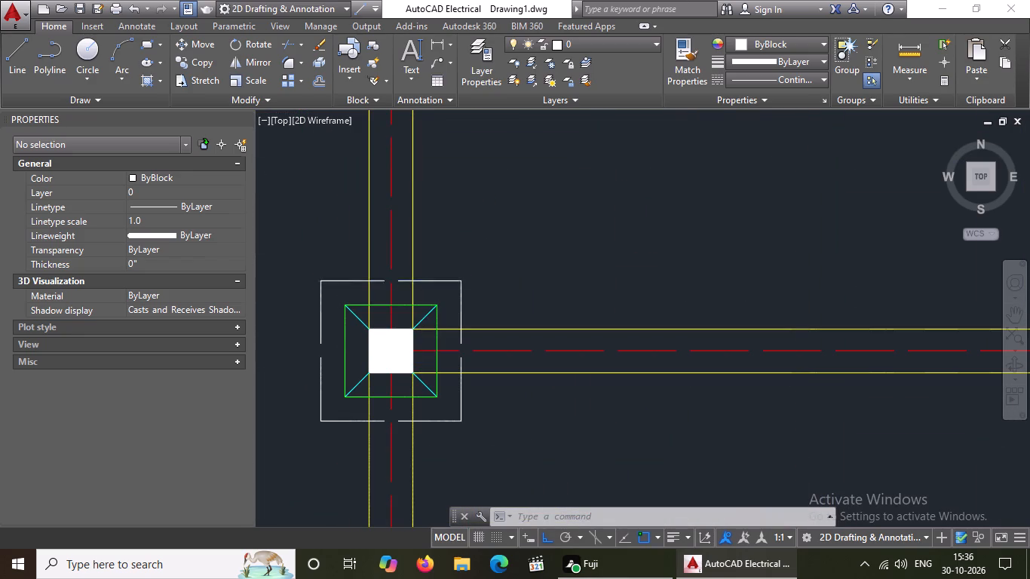
click(153, 218)
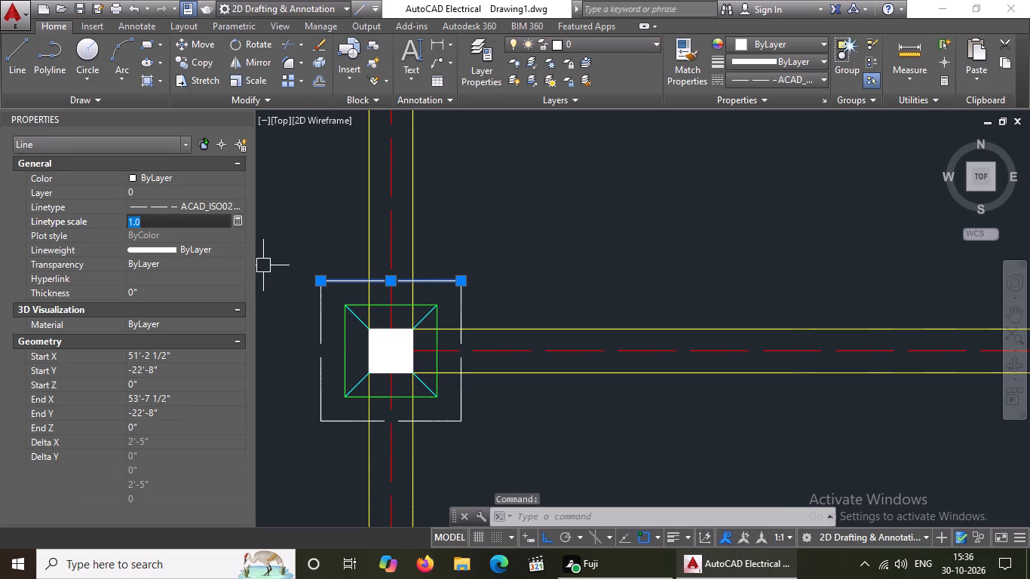
key(BackSpace)
key(BackSpace)
text(0.6)
key(Return)
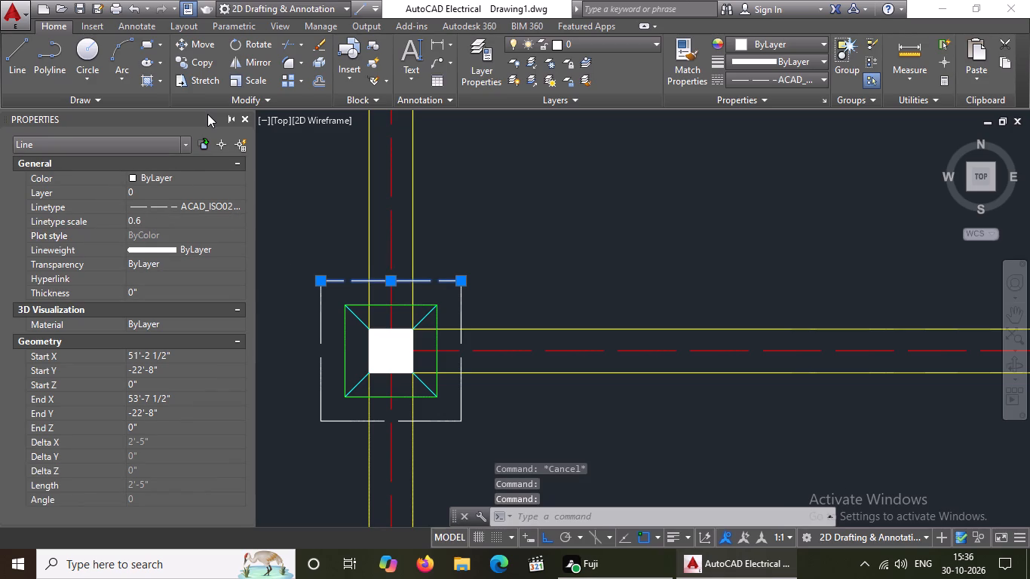
Set the linetype scale to 0.6 for the left edge of the leftmost column's footing outline in this lower row.
click(330, 311)
click(305, 326)
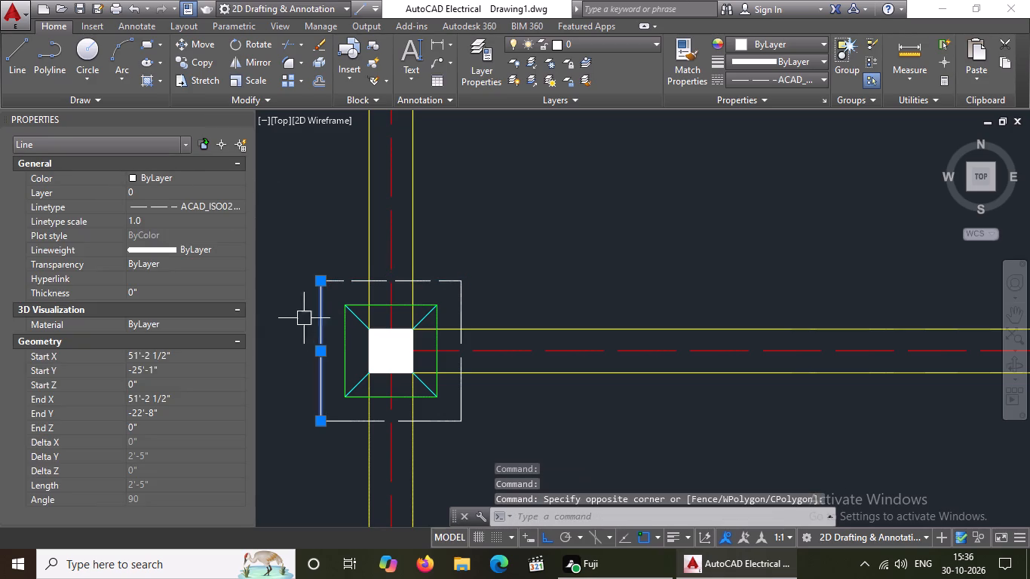
click(157, 226)
key(BackSpace)
key(BackSpace)
text(0.6)
key(Return)
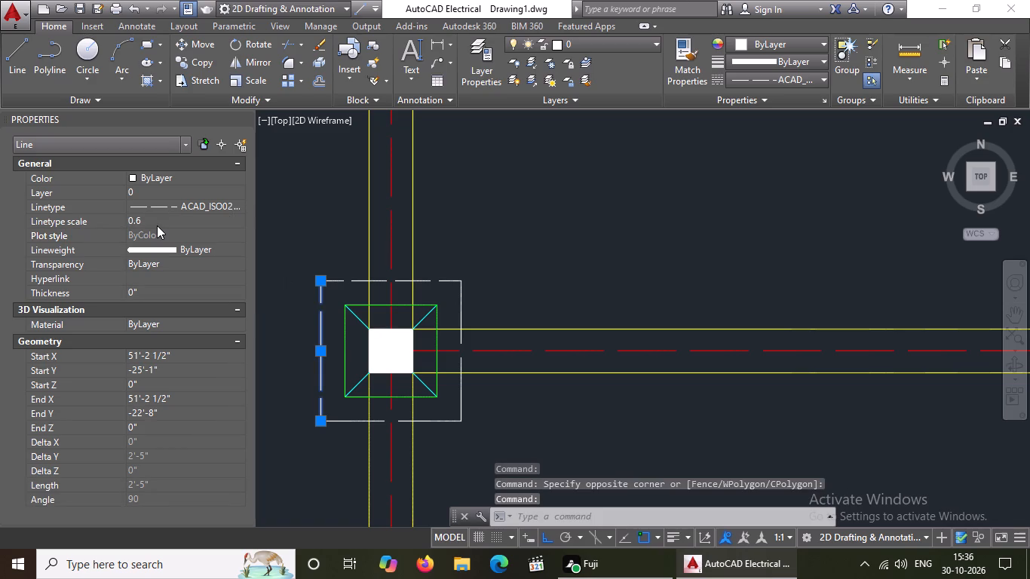
Set the linetype scale to 0.6 for the right edge of the leftmost column's footing outline in this row.
click(479, 299)
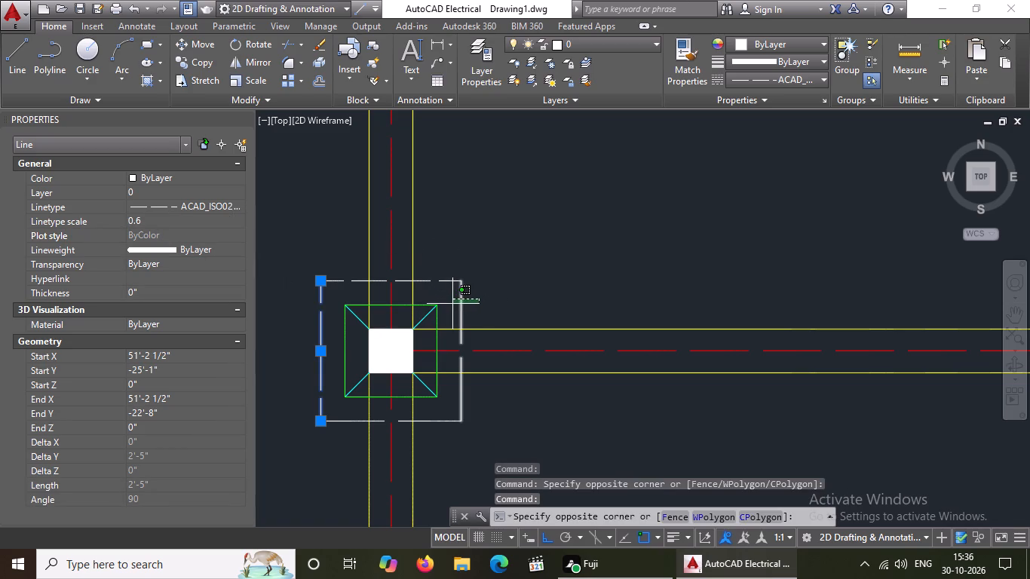
click(452, 304)
click(161, 217)
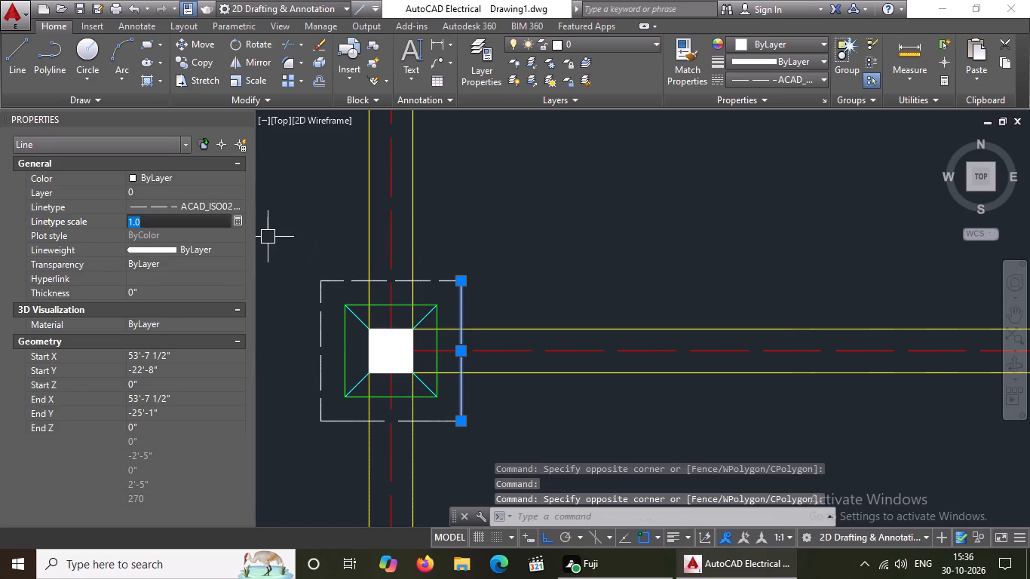
key(BackSpace)
key(BackSpace)
text(0.6)
key(Return)
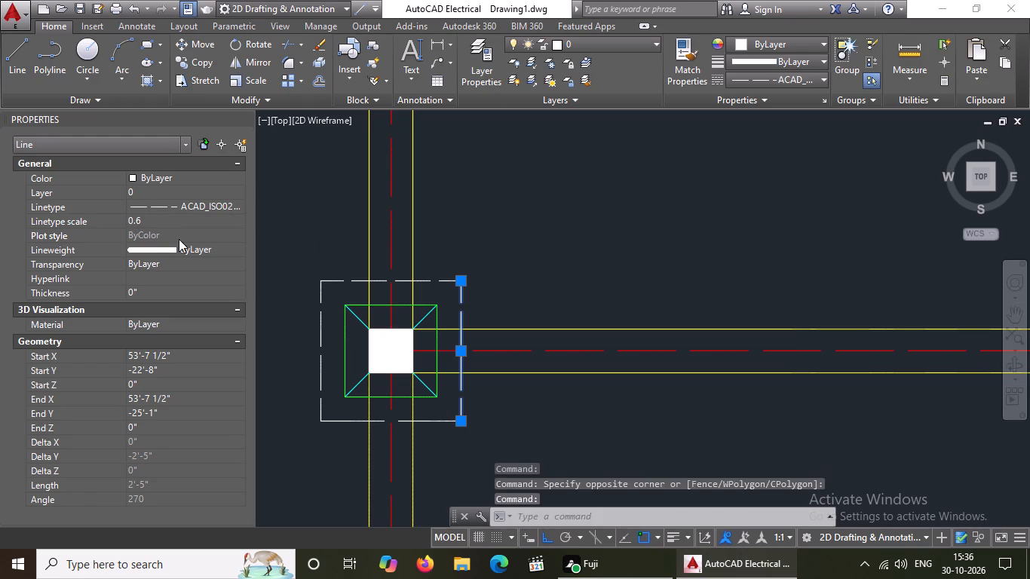
Set the linetype scale to 0.6 for the bottom edge of the same leftmost footing outline and clear the selection.
click(440, 440)
click(437, 413)
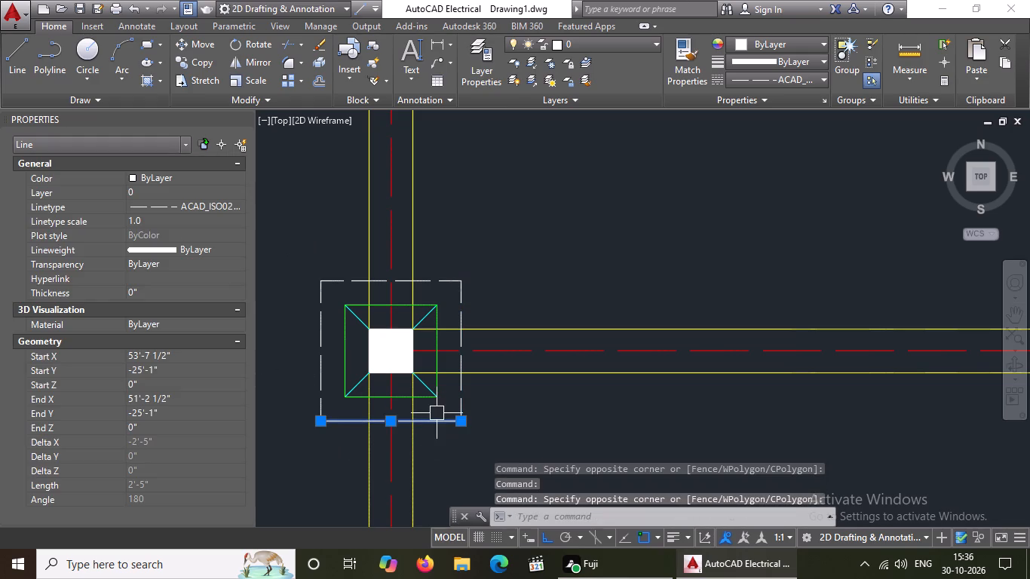
click(160, 222)
key(BackSpace)
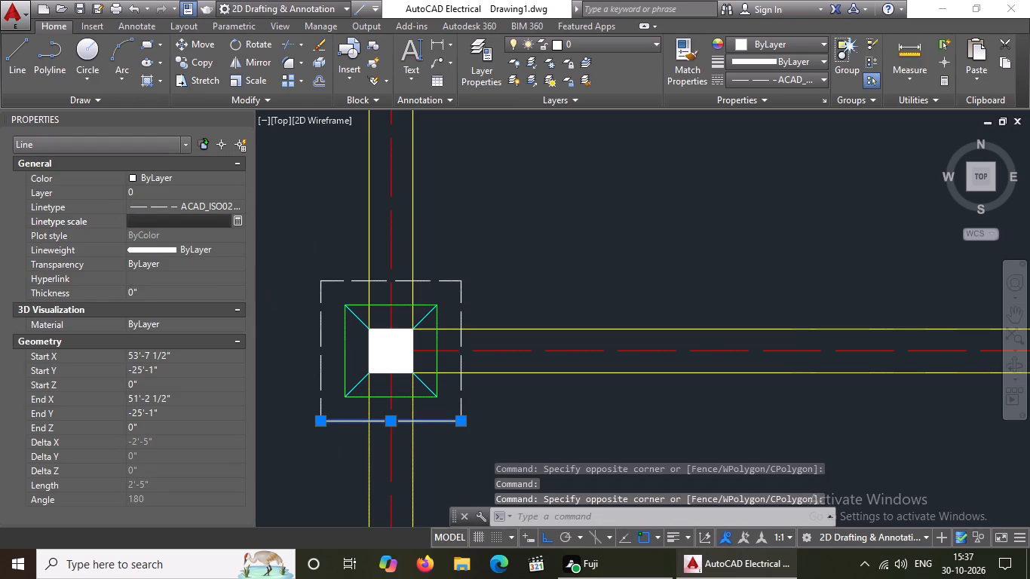
key(BackSpace)
text(0.6)
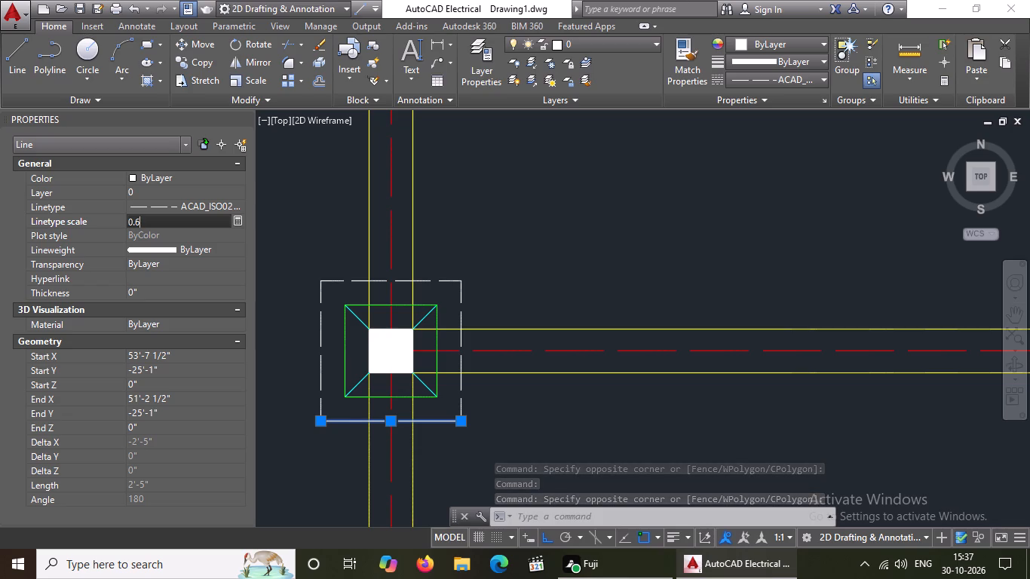
key(Return)
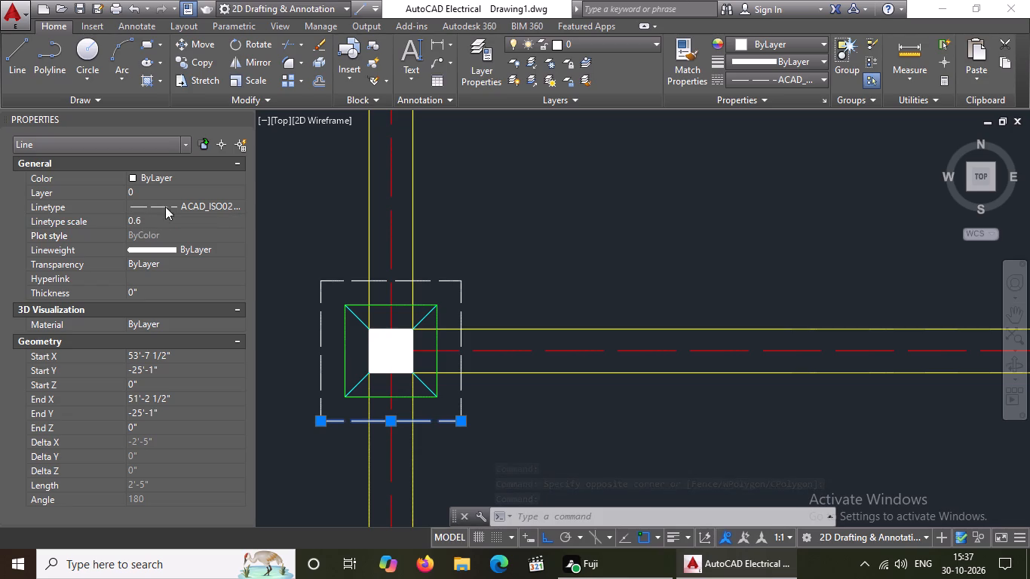
scroll(345, 244, down, 3)
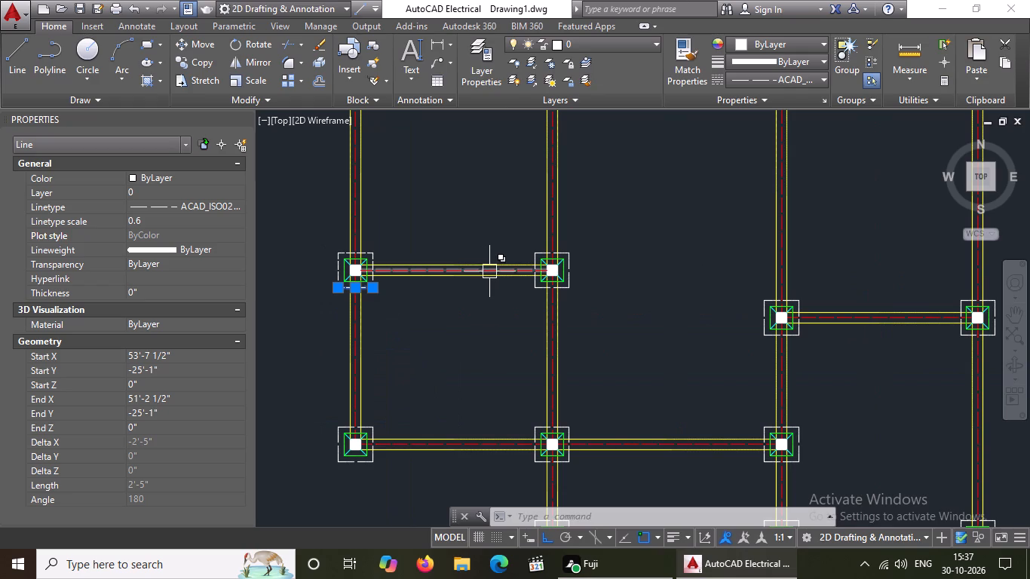
scroll(327, 265, up, 3)
key(Escape)
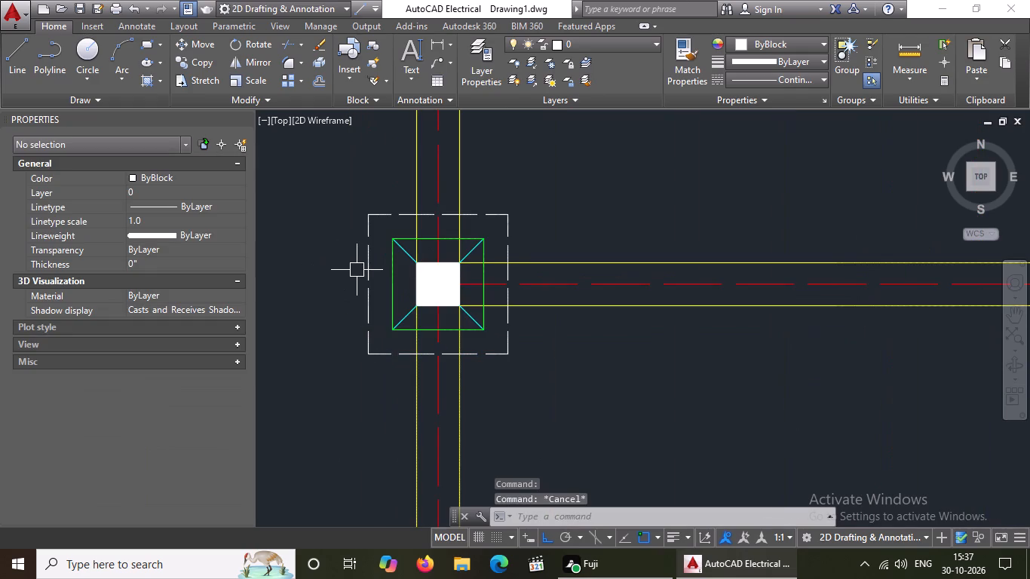
Set the linetype scale to 0.6 for the bottom edge of the leftmost column's footing outline in the next row down.
scroll(591, 210, down, 3)
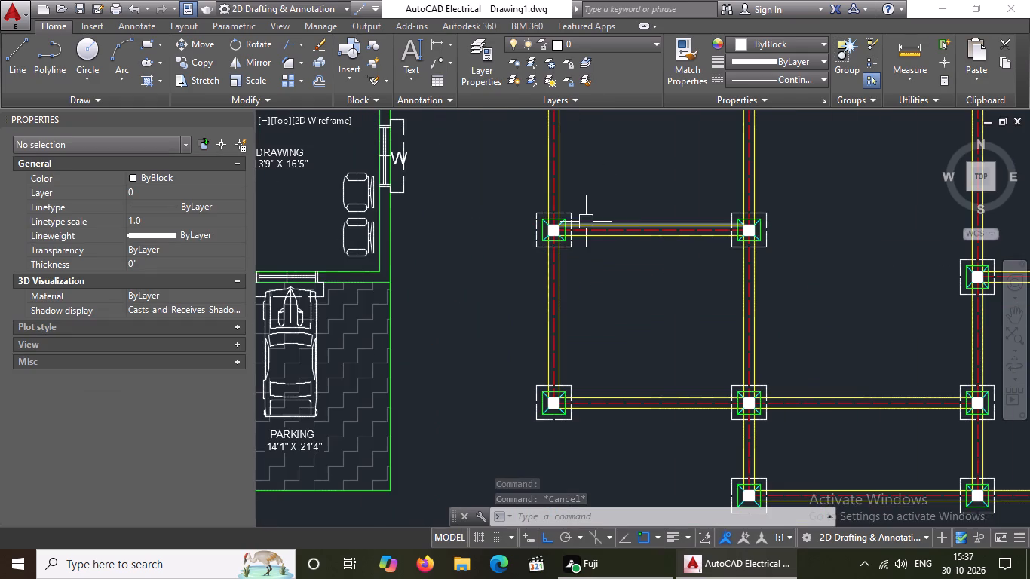
scroll(746, 198, up, 4)
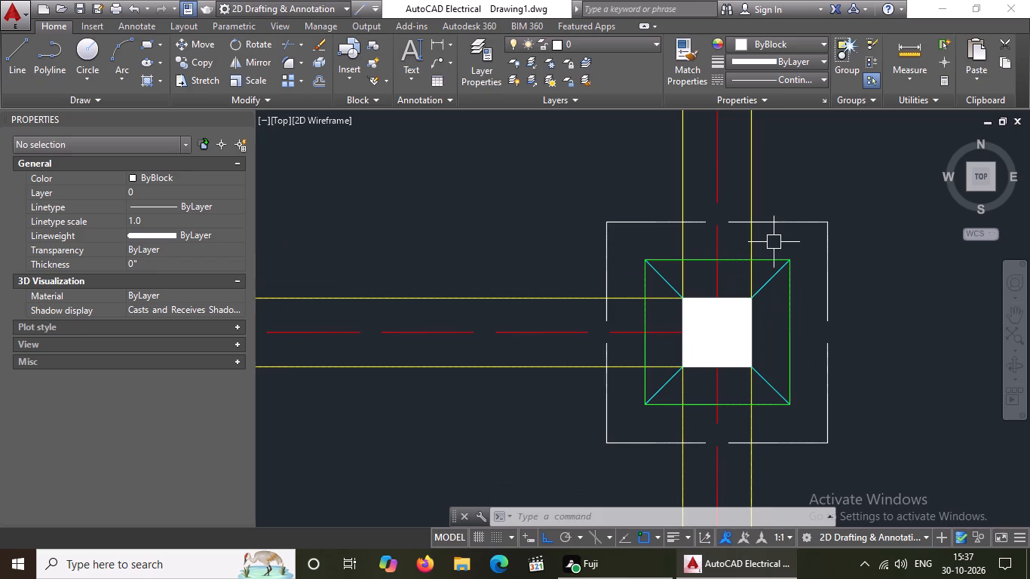
scroll(764, 260, down, 4)
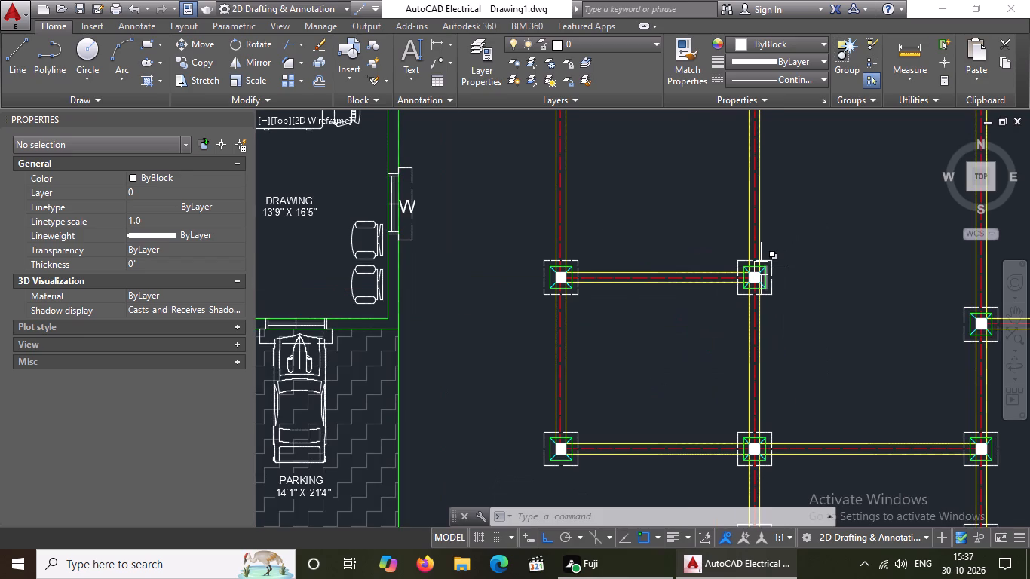
scroll(759, 271, down, 2)
scroll(840, 179, up, 3)
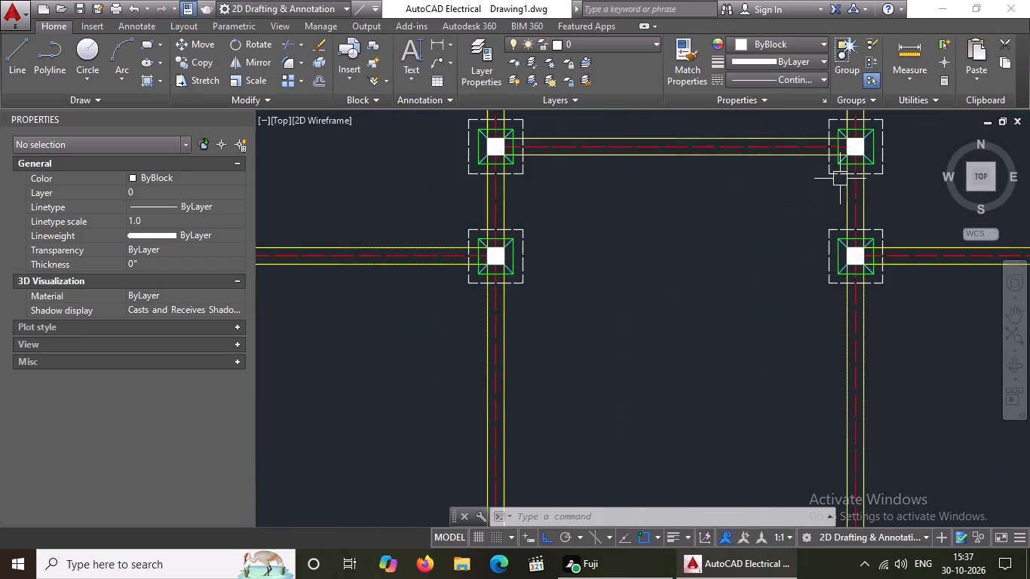
scroll(779, 187, down, 2)
scroll(649, 359, up, 3)
scroll(664, 329, down, 2)
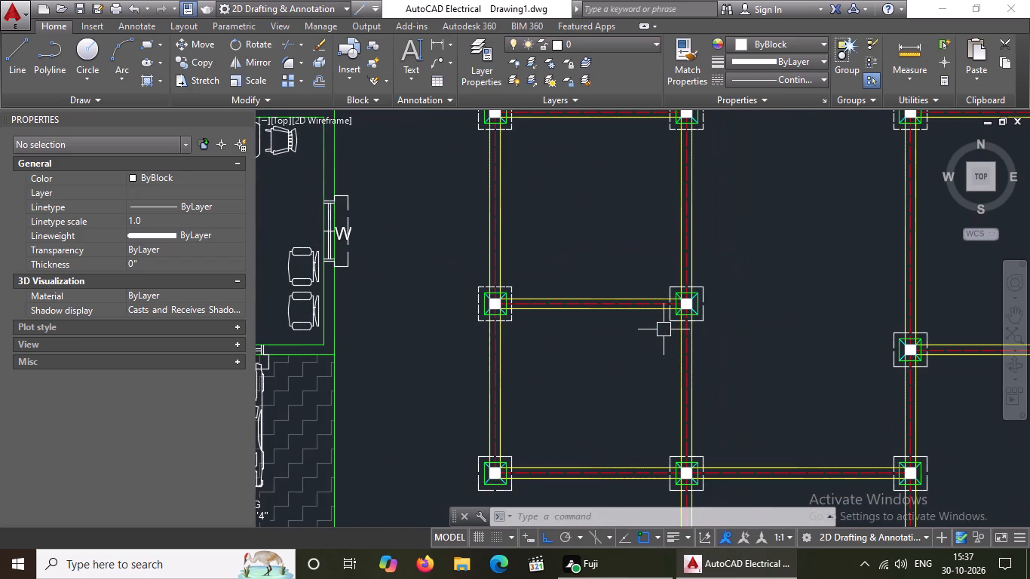
scroll(488, 504, up, 3)
click(503, 449)
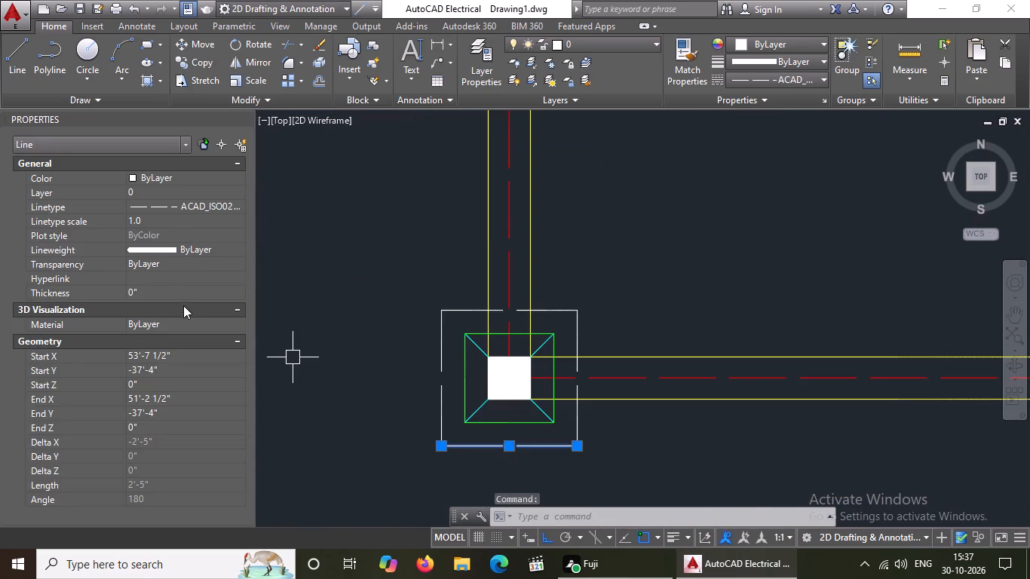
click(165, 214)
key(BackSpace)
key(BackSpace)
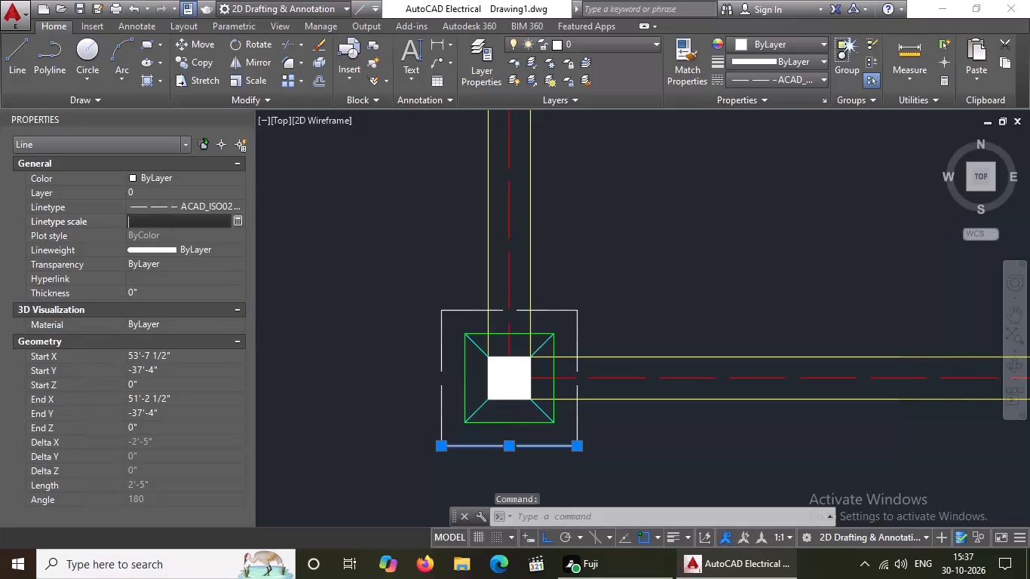
text(0.6)
key(Return)
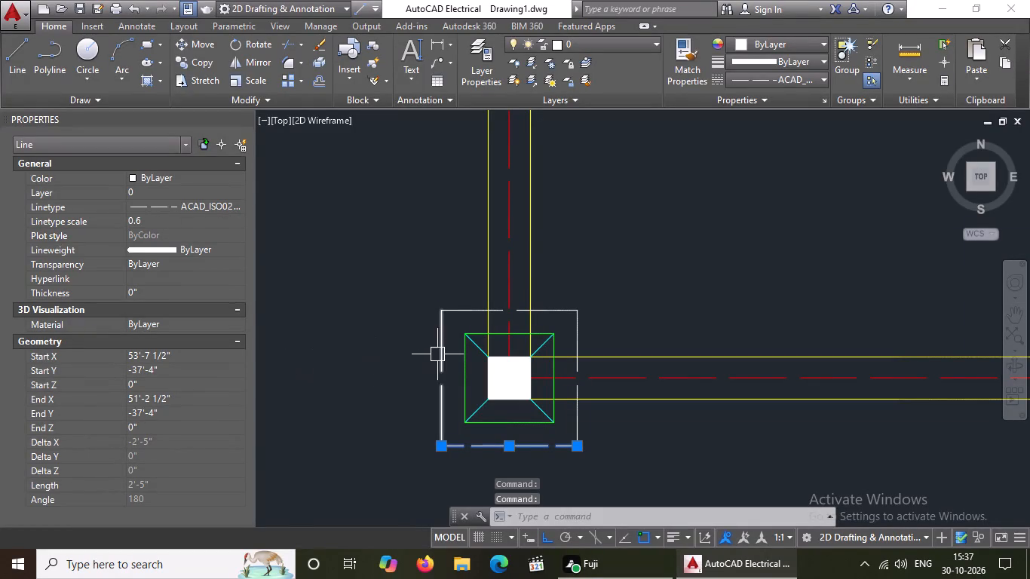
Set the linetype scale to 0.6 for the left edge of this lower-row leftmost column's footing outline.
click(437, 354)
click(151, 220)
key(BackSpace)
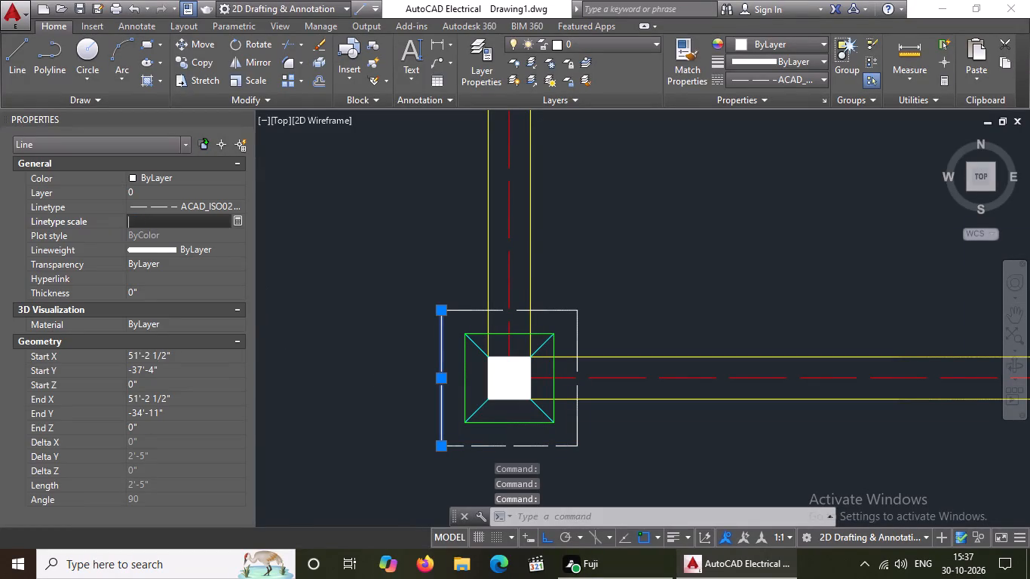
key(BackSpace)
text(0.)
key(6)
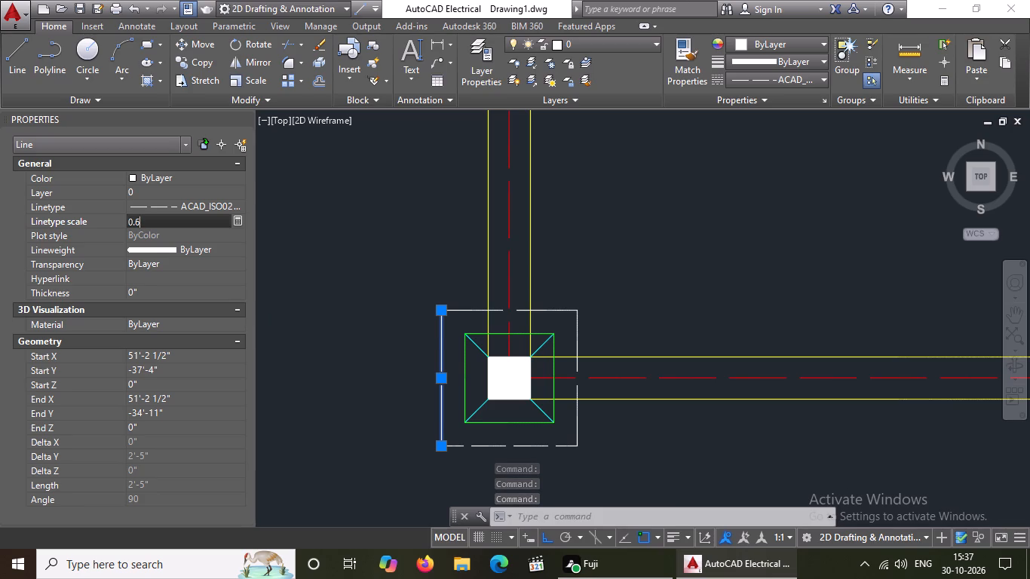
key(Return)
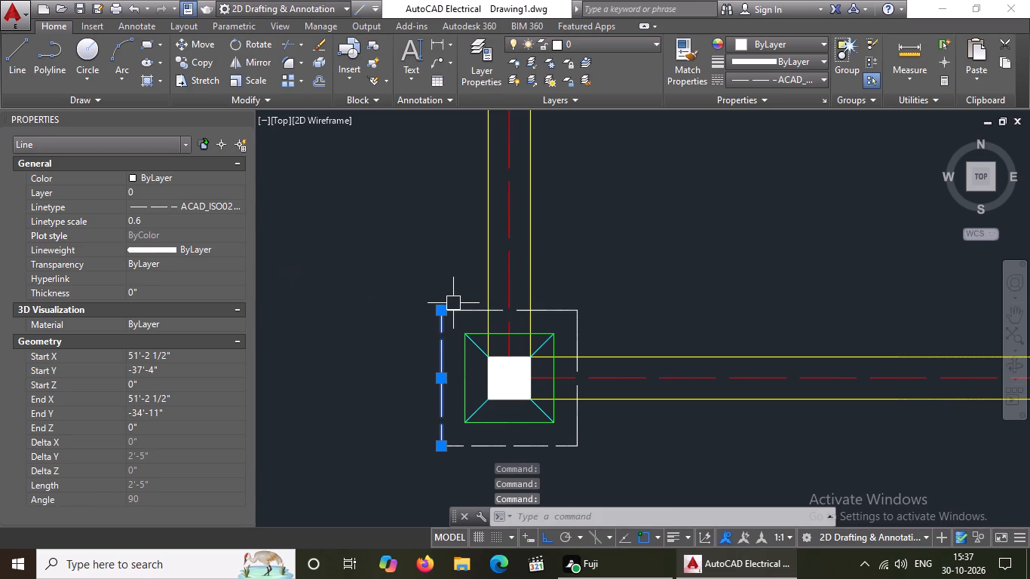
Set the linetype scale to 0.6 for the top edge of the same lower-row leftmost footing outline.
click(460, 311)
click(158, 218)
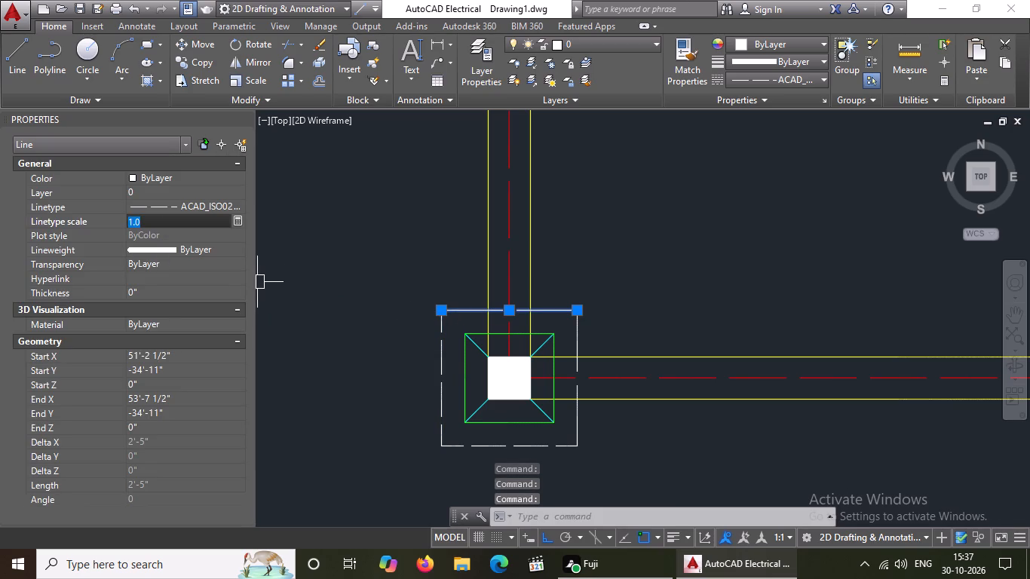
key(BackSpace)
key(BackSpace)
text(0.6)
key(Return)
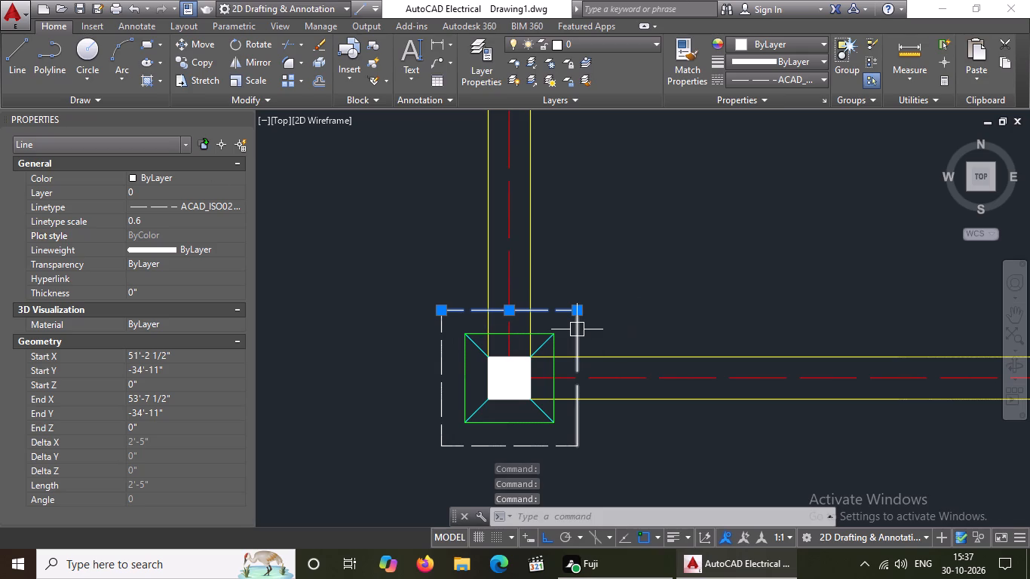
Set the linetype scale to 0.6 for the right edge of the same lower-row leftmost footing outline.
click(577, 329)
click(146, 218)
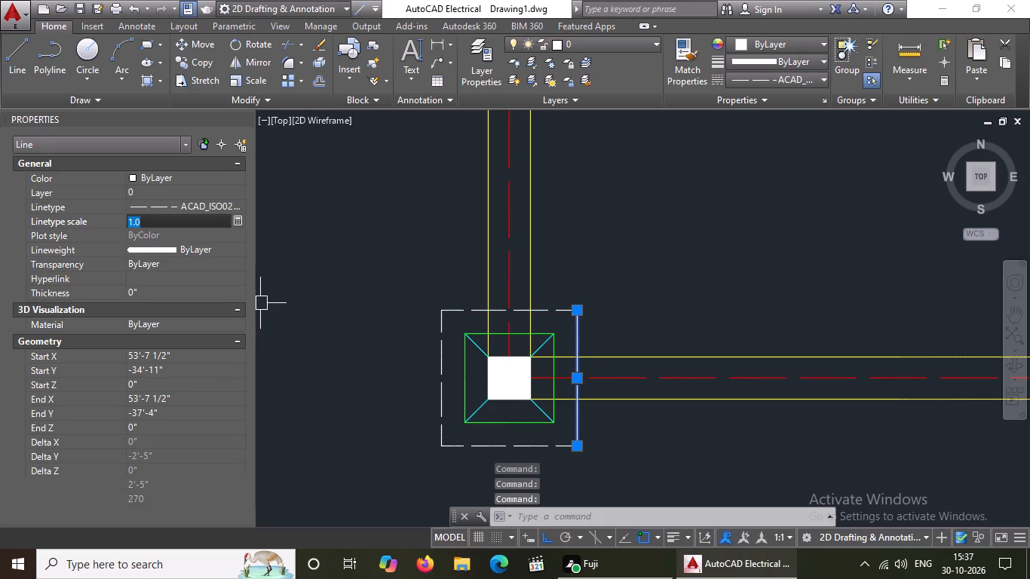
key(BackSpace)
key(BackSpace)
text(0.6)
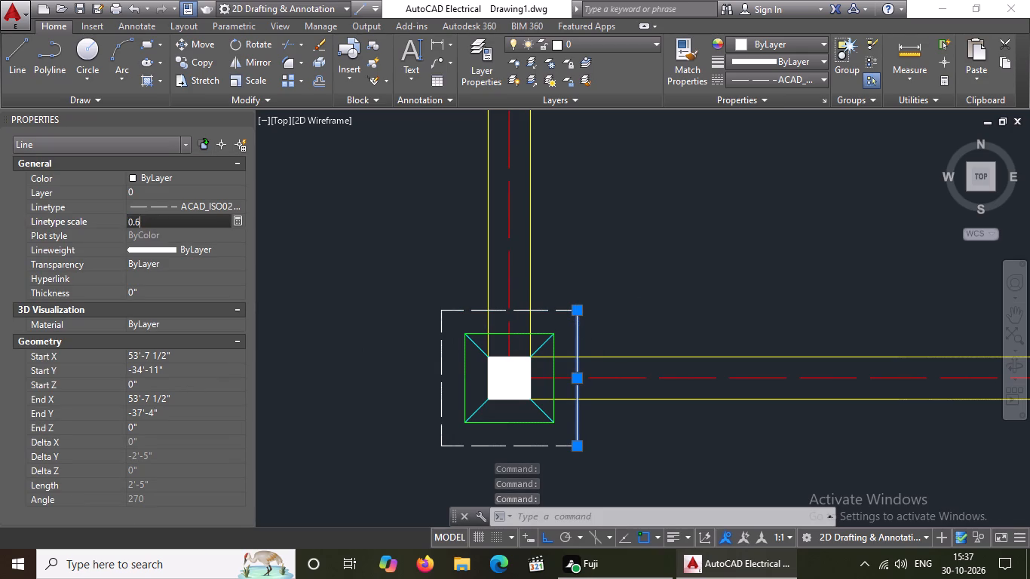
key(Return)
Set the linetype scale to 0.6 for the top edge of the second column's footing outline in the row above.
scroll(427, 340, down, 3)
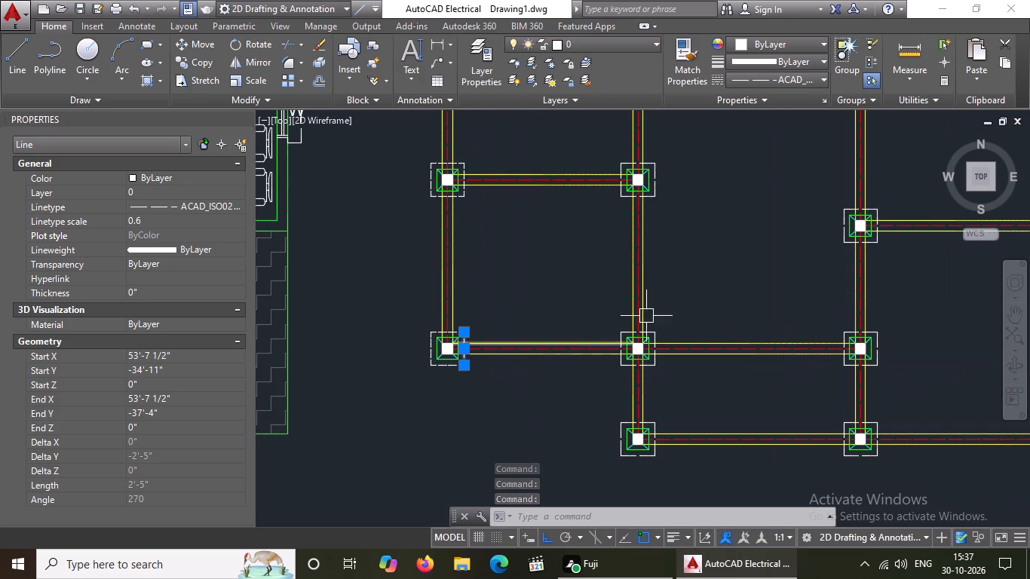
scroll(650, 235, down, 1)
scroll(667, 169, down, 2)
scroll(662, 167, up, 2)
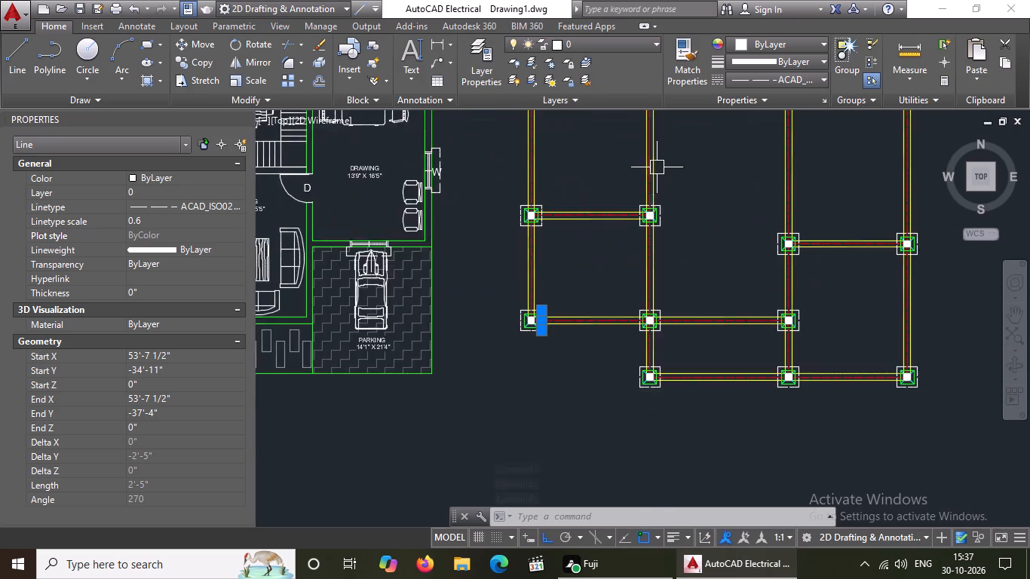
scroll(656, 167, up, 2)
scroll(648, 246, up, 2)
click(669, 294)
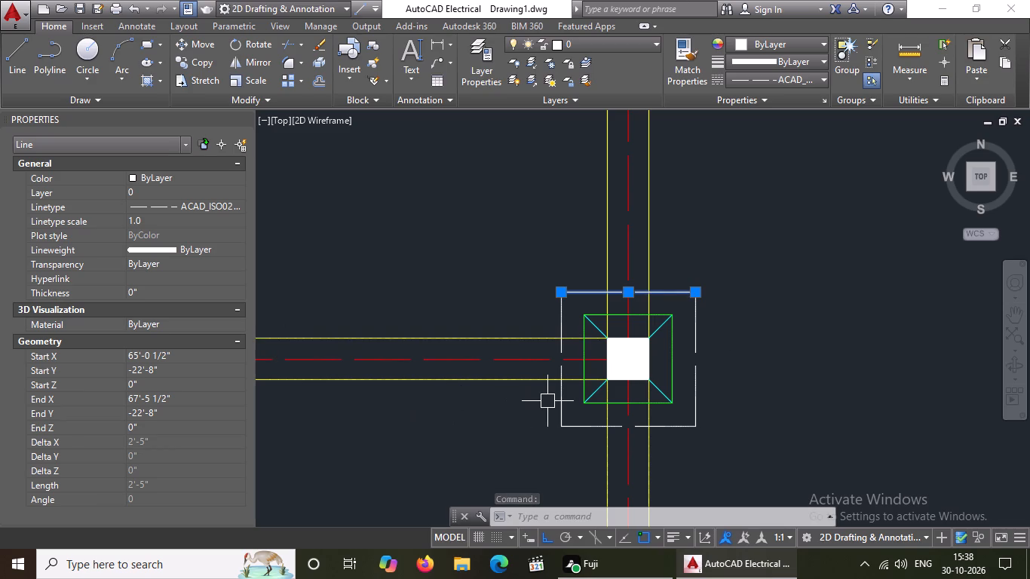
click(563, 311)
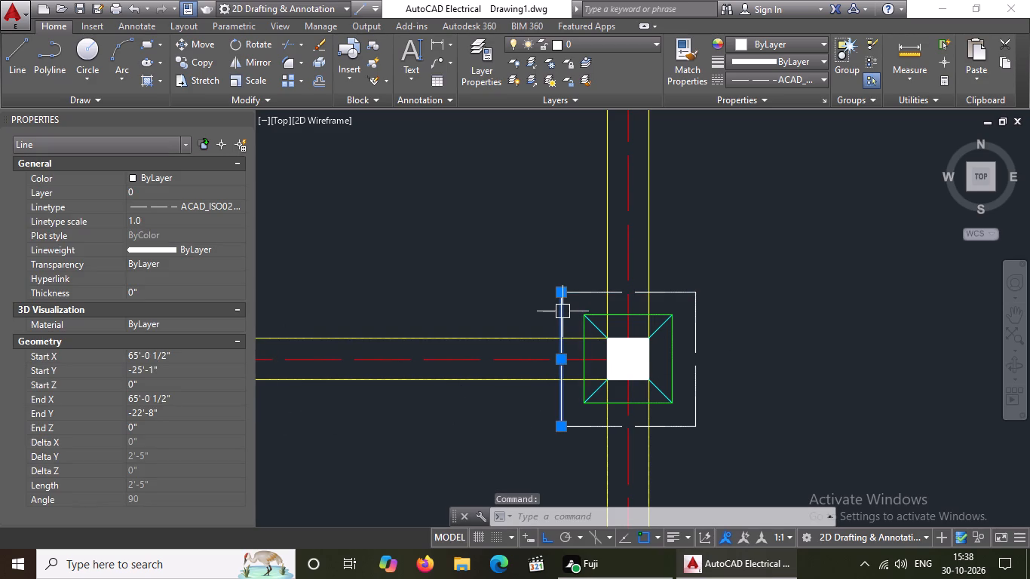
click(685, 296)
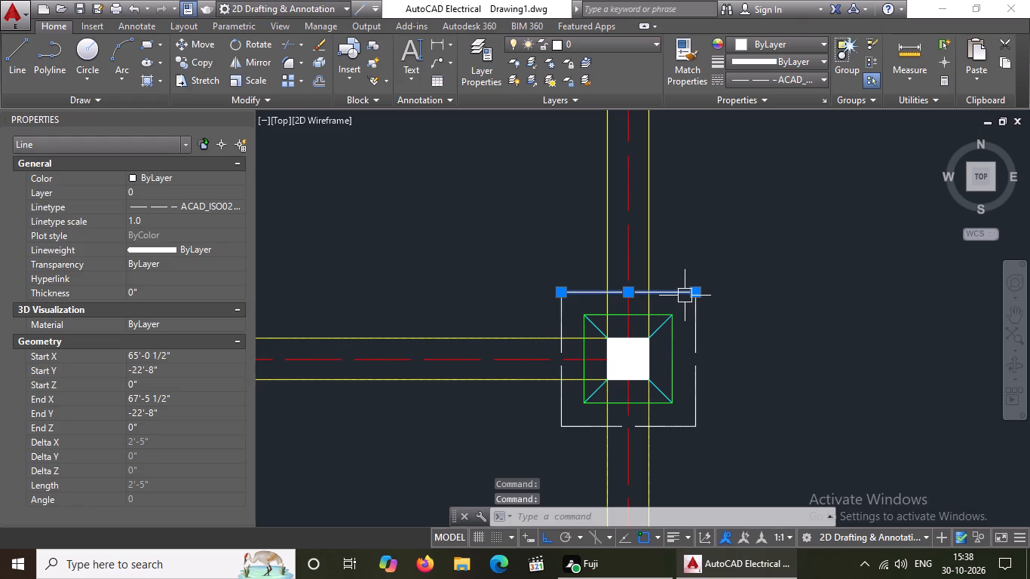
click(159, 213)
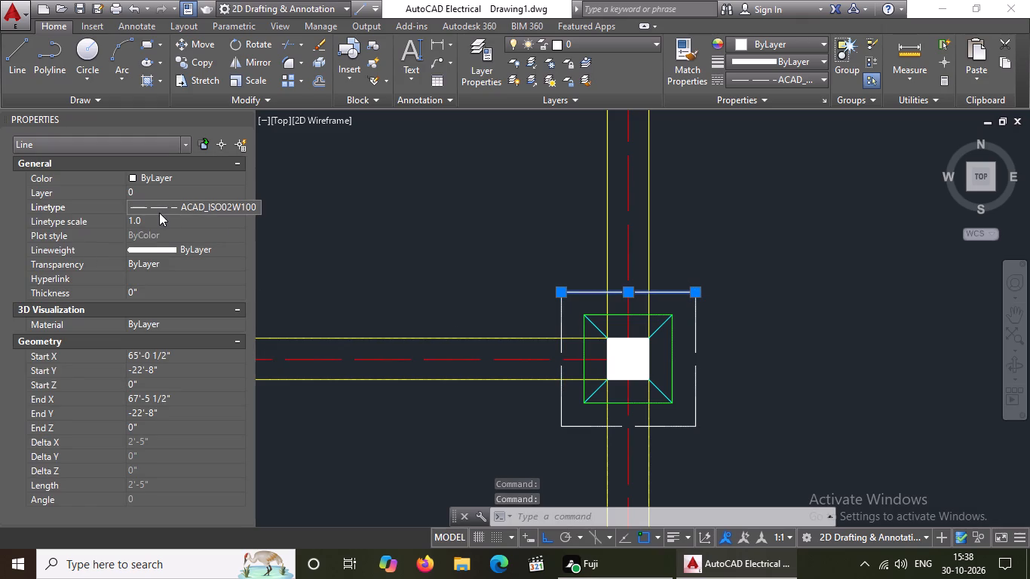
click(150, 222)
key(BackSpace)
key(BackSpace)
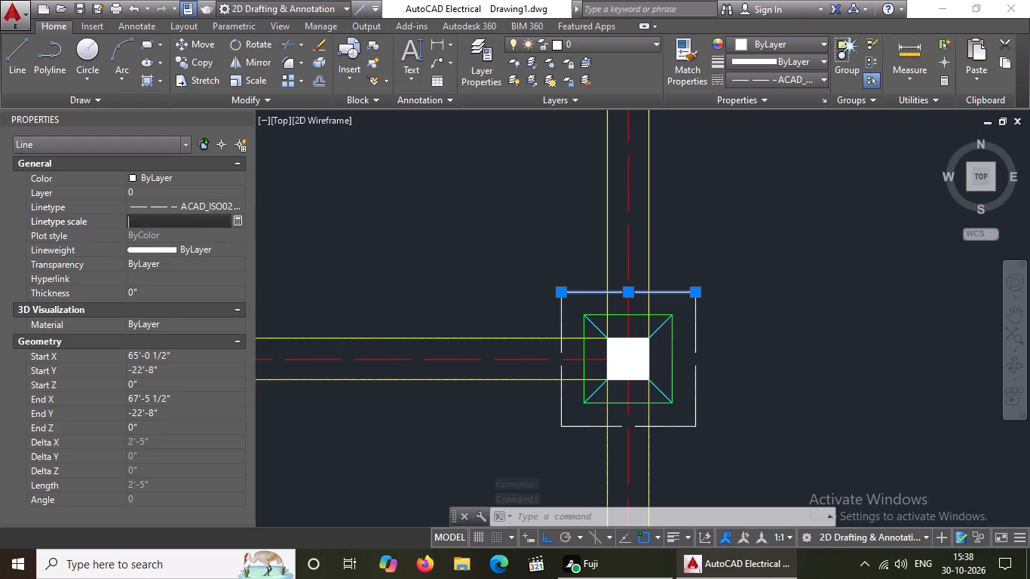
text(0.6)
key(Return)
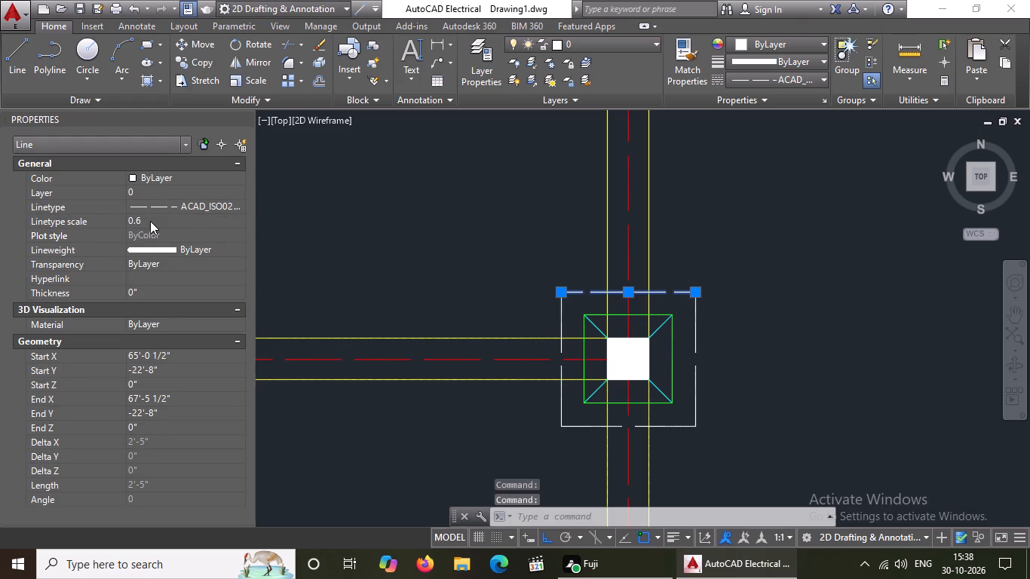
Set the linetype scale to 0.6 for the right edge of the second column's footing outline in that row.
scroll(324, 187, down, 4)
scroll(320, 193, up, 3)
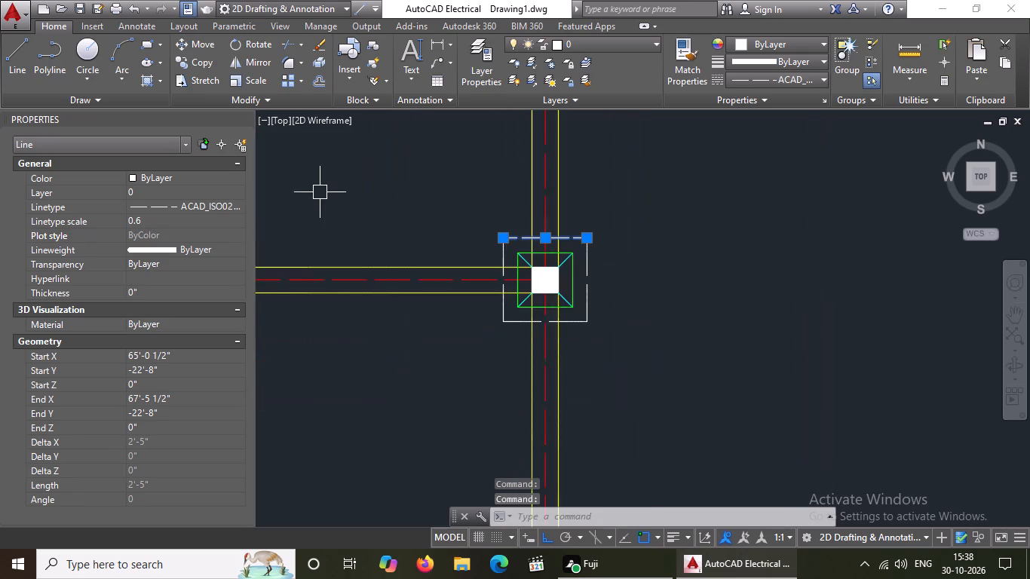
scroll(504, 259, up, 1)
click(635, 253)
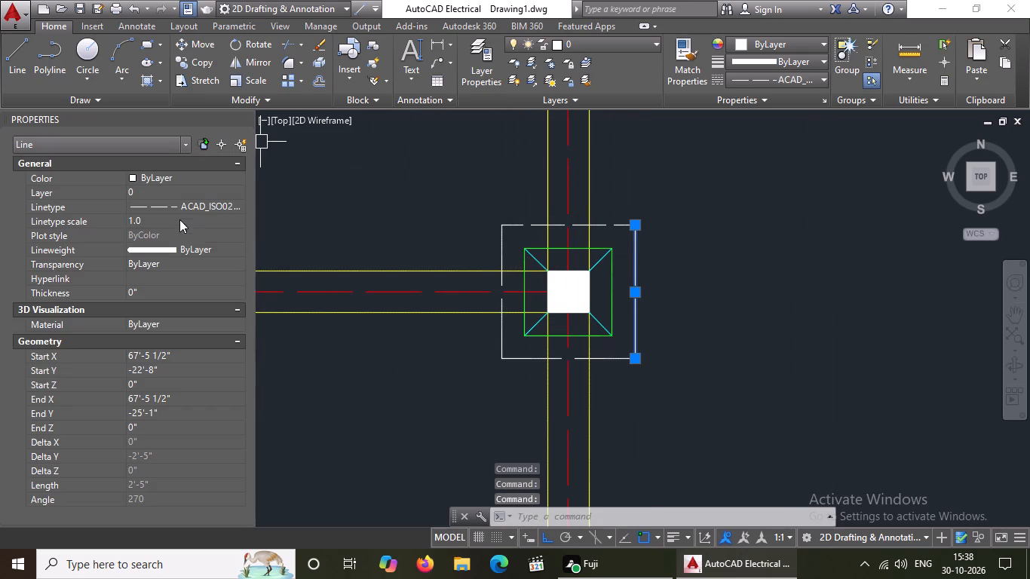
click(177, 222)
key(BackSpace)
key(BackSpace)
text(0.6)
key(Return)
scroll(525, 277, down, 3)
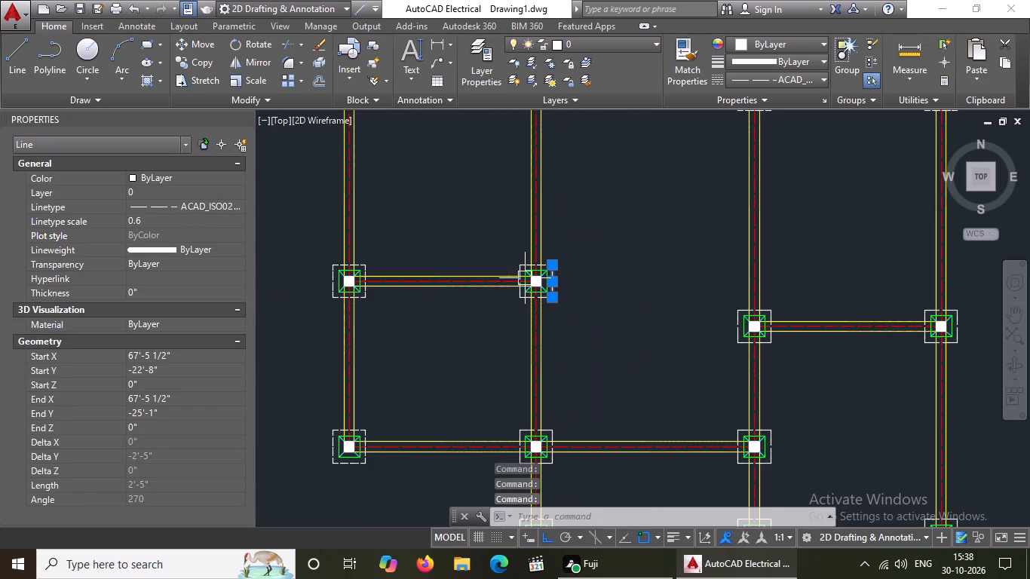
Set the linetype scale to 0.6 for the left edge of the same second-column footing outline.
scroll(504, 264, up, 2)
click(541, 275)
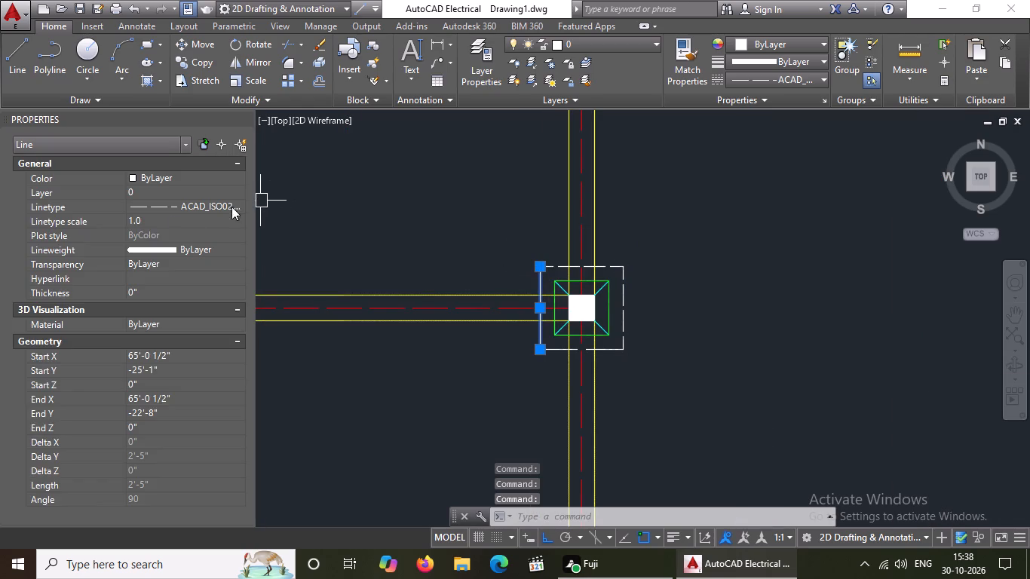
click(164, 219)
key(BackSpace)
key(BackSpace)
text(0.6)
key(Return)
Set the linetype scale to 0.6 for the bottom edge of the same second-column footing outline.
scroll(546, 339, up, 2)
click(553, 369)
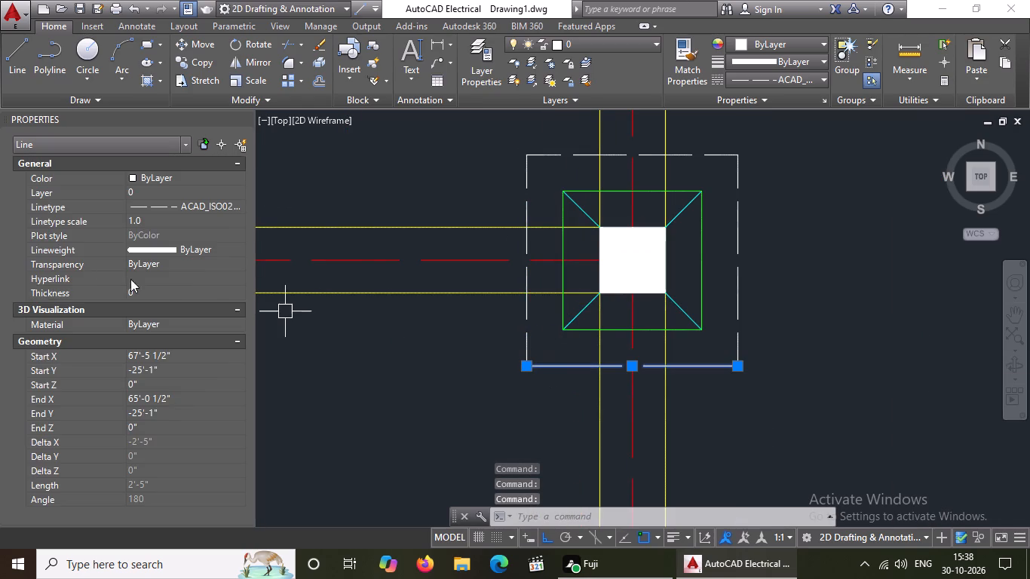
click(158, 216)
key(BackSpace)
key(BackSpace)
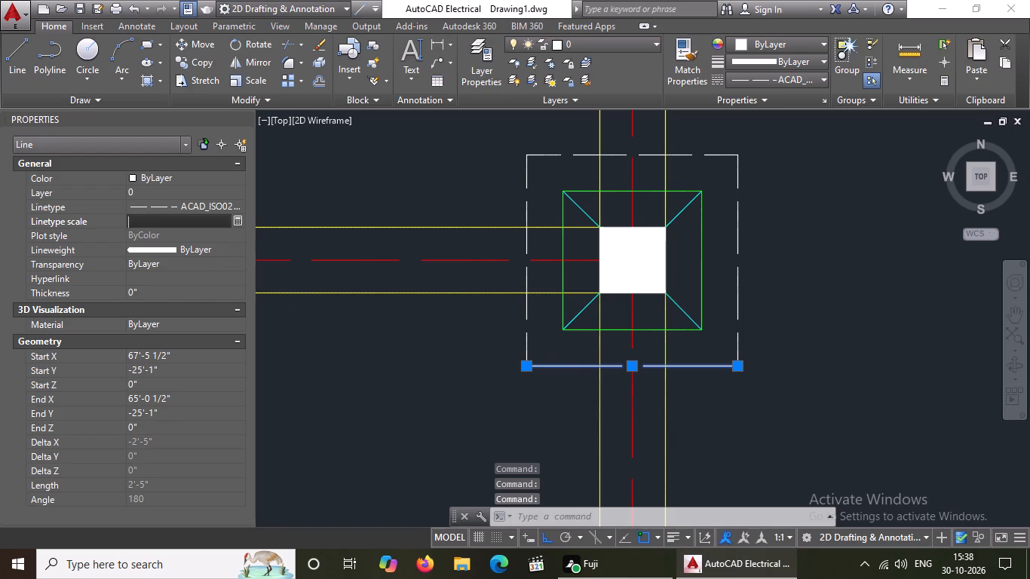
text(0.6)
key(Return)
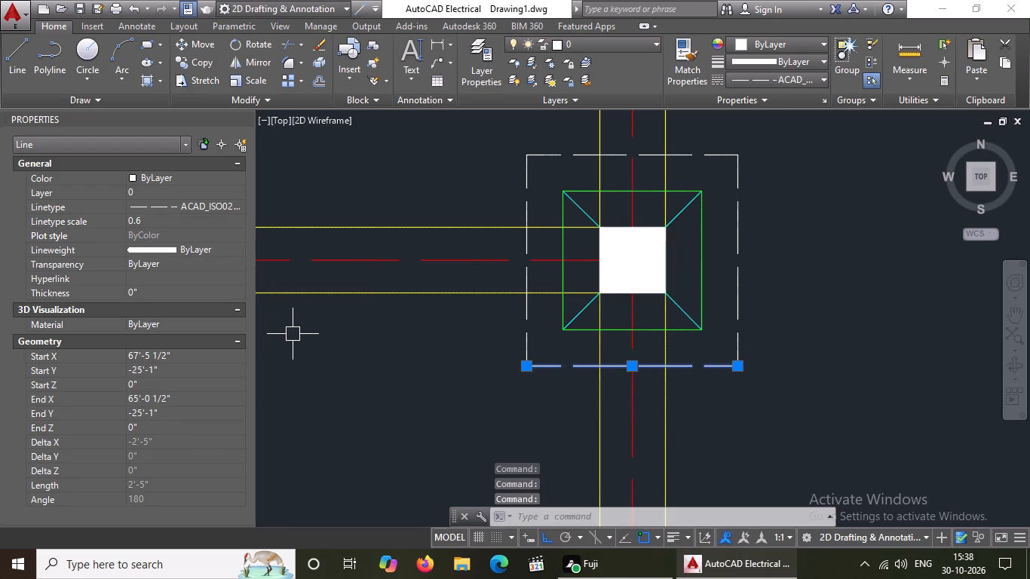
scroll(443, 333, down, 2)
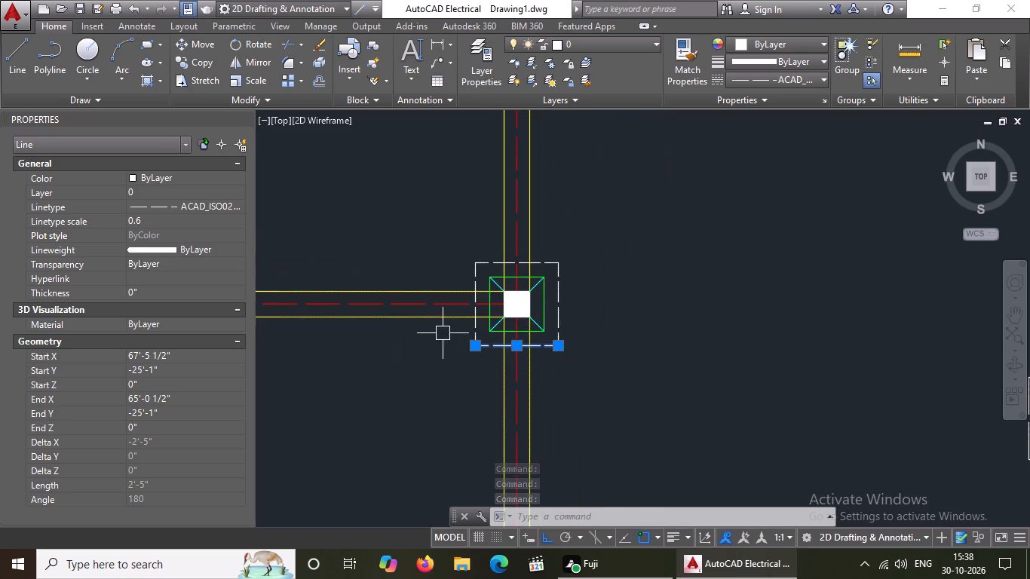
scroll(507, 323, down, 2)
key(Escape)
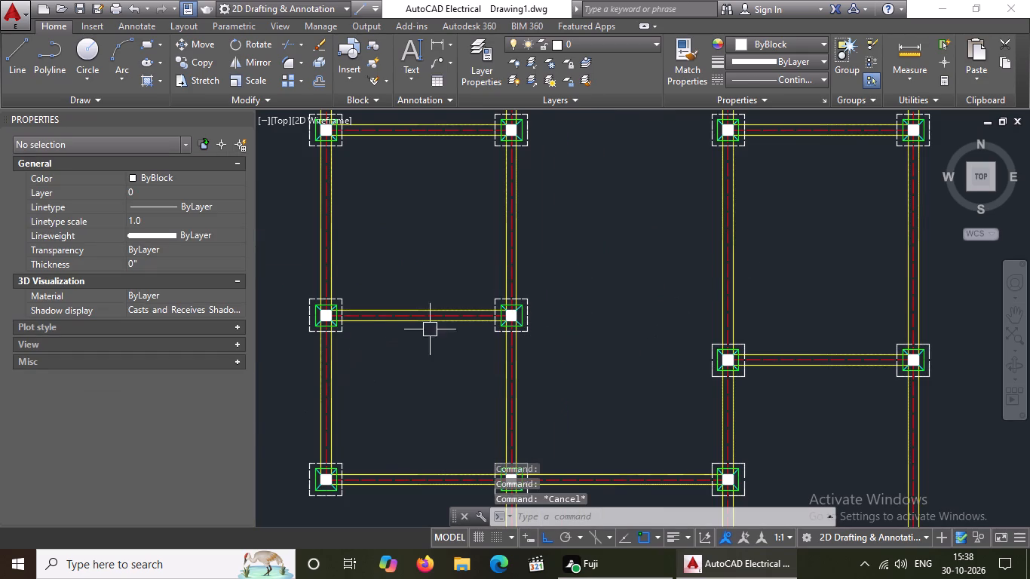
Set the linetype scale to 0.6 for the top edge of the third-column footing outline, at the left end of the third-to-fourth-column beam slightly lower down.
scroll(504, 318, down, 1)
scroll(495, 461, up, 2)
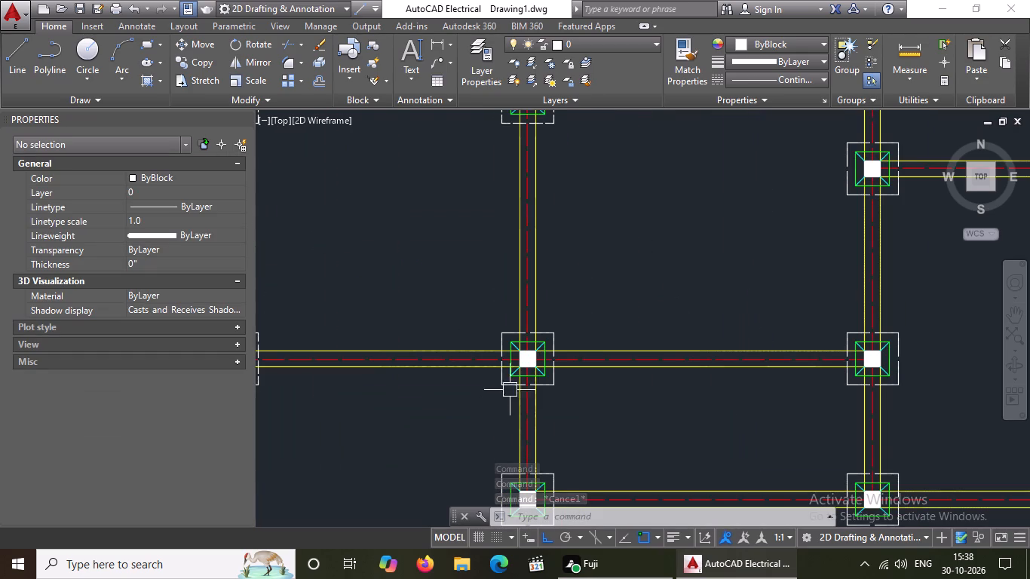
scroll(520, 371, down, 3)
scroll(592, 171, up, 2)
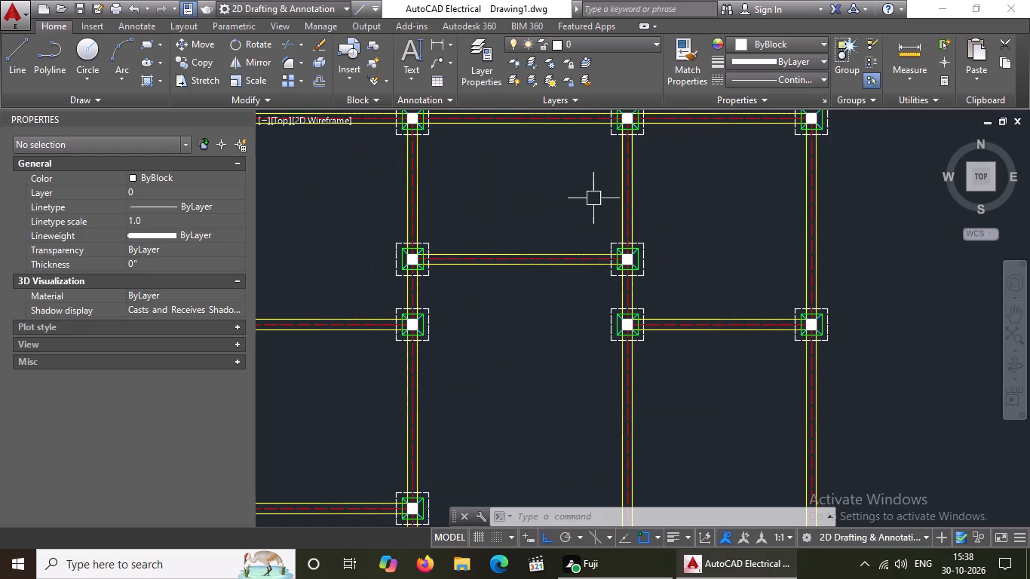
scroll(612, 317, down, 1)
scroll(507, 460, up, 3)
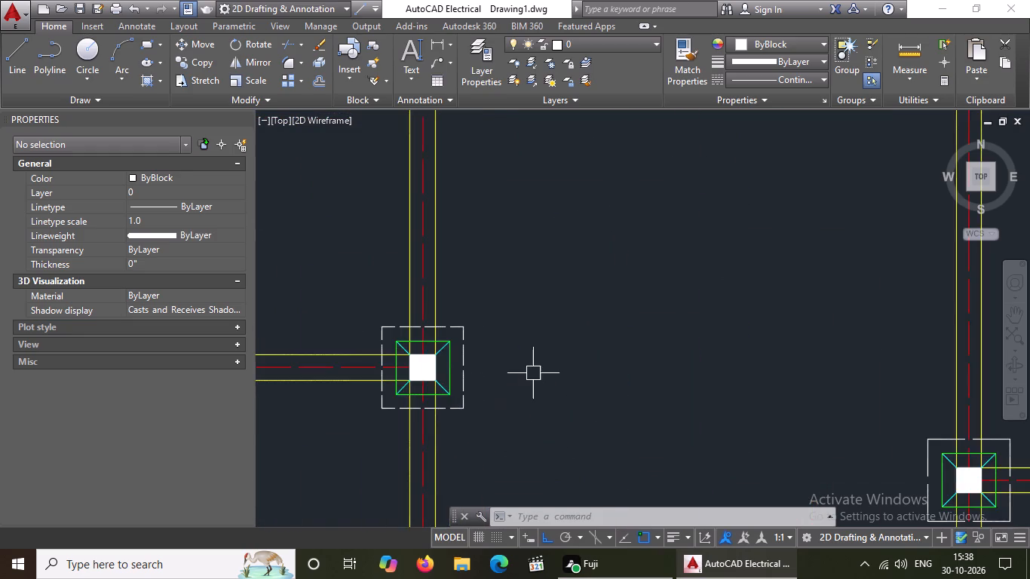
scroll(533, 373, down, 2)
scroll(699, 440, up, 2)
scroll(688, 394, down, 2)
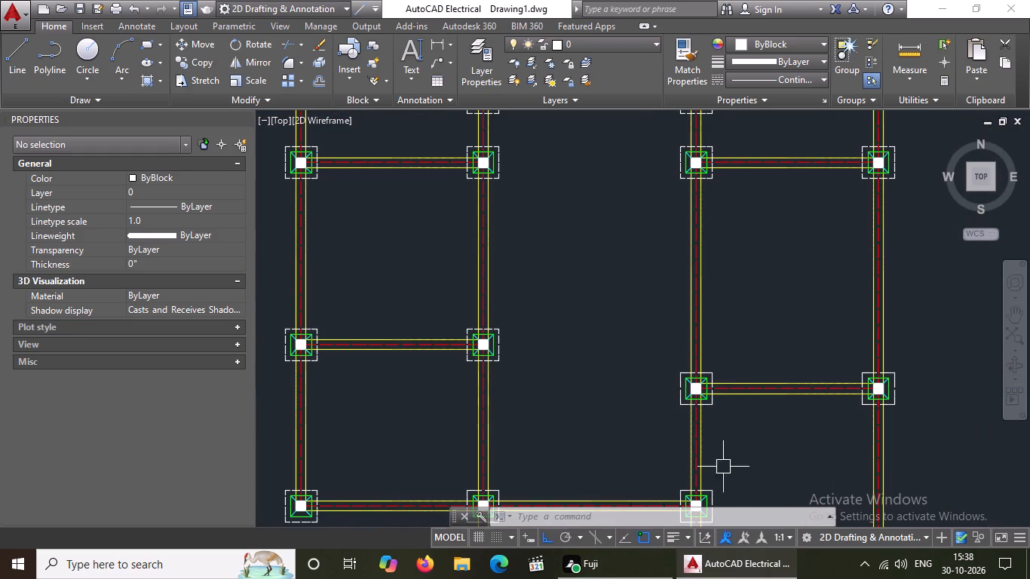
scroll(717, 464, up, 2)
scroll(642, 287, up, 1)
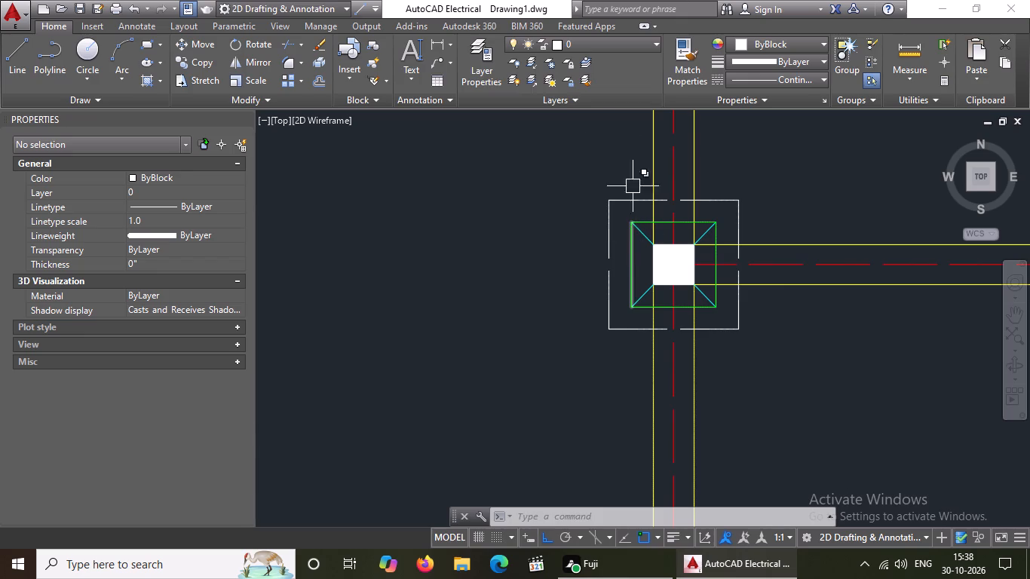
click(632, 194)
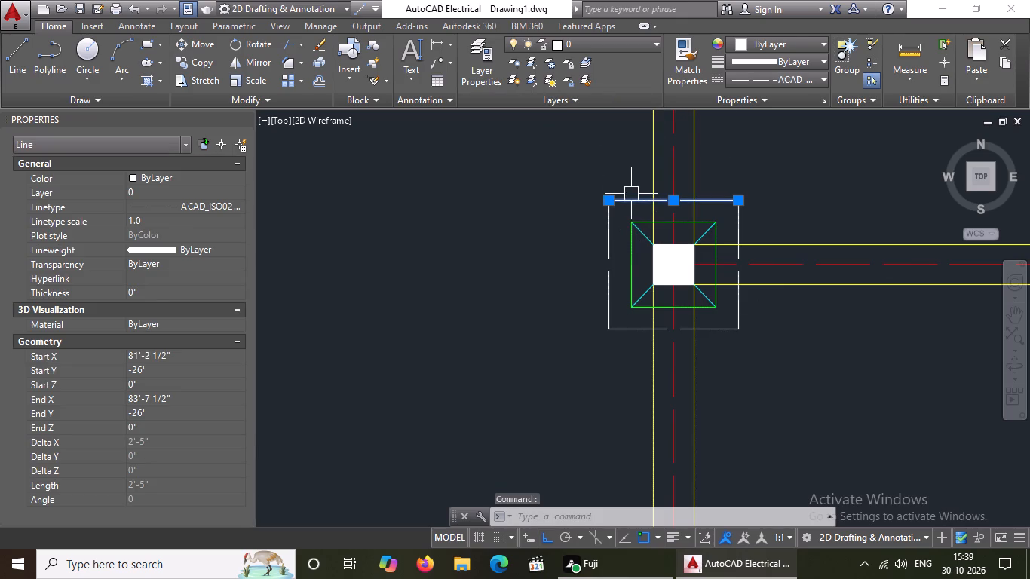
click(162, 227)
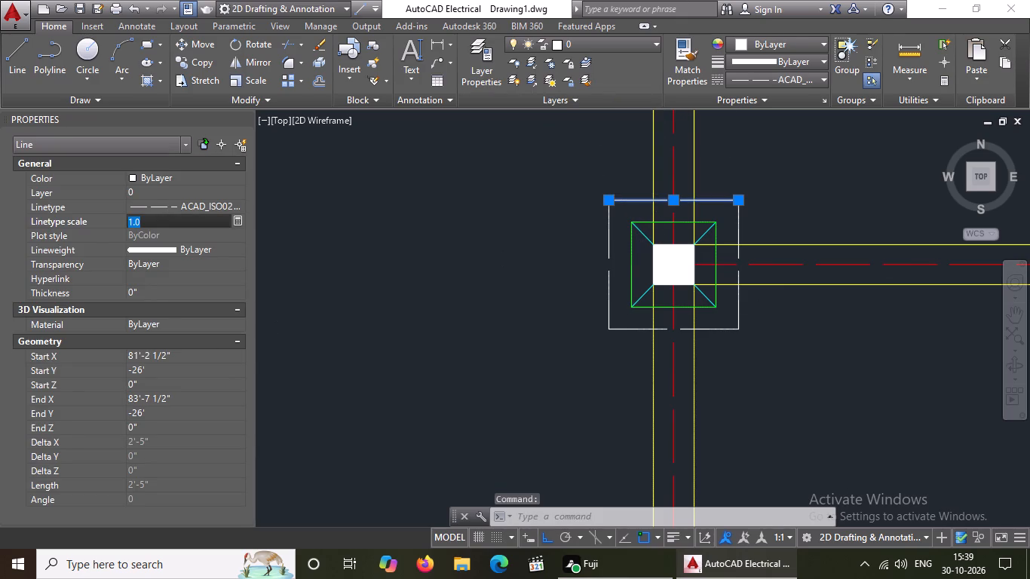
key(BackSpace)
key(BackSpace)
text(0.6)
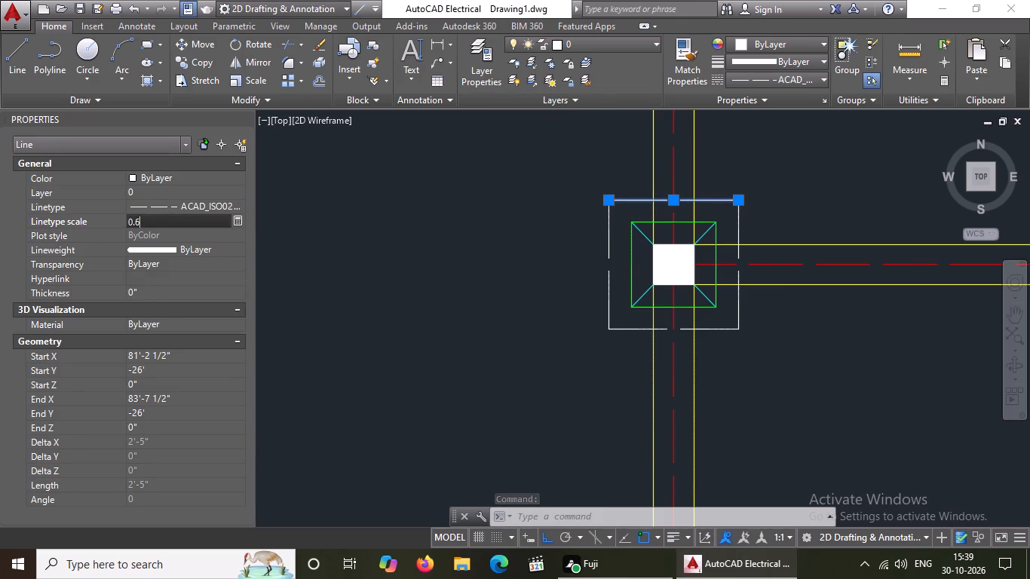
key(Return)
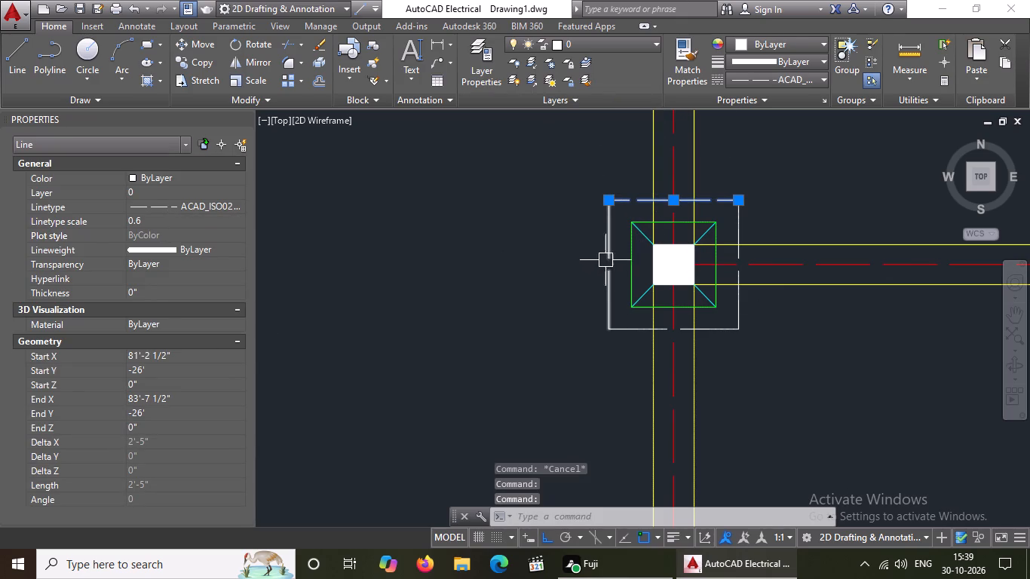
Set the linetype scale to 0.6 for the left edge of the same third-column footing outline.
click(607, 259)
click(140, 216)
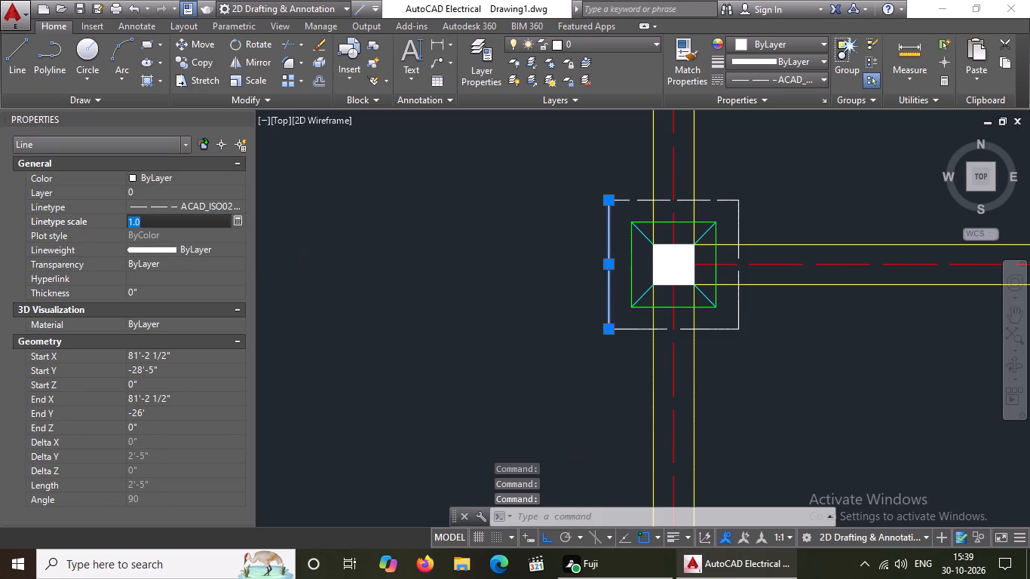
key(BackSpace)
key(BackSpace)
text(0.6)
key(Return)
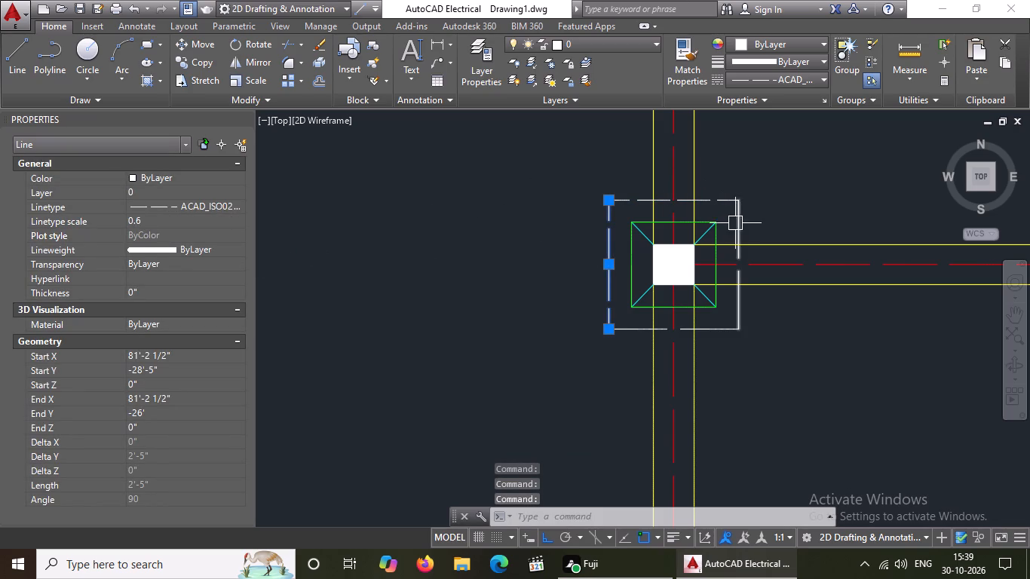
Set the linetype scale to 0.6 for the right edge of the same third-column footing outline.
drag(763, 208, 749, 213)
click(721, 217)
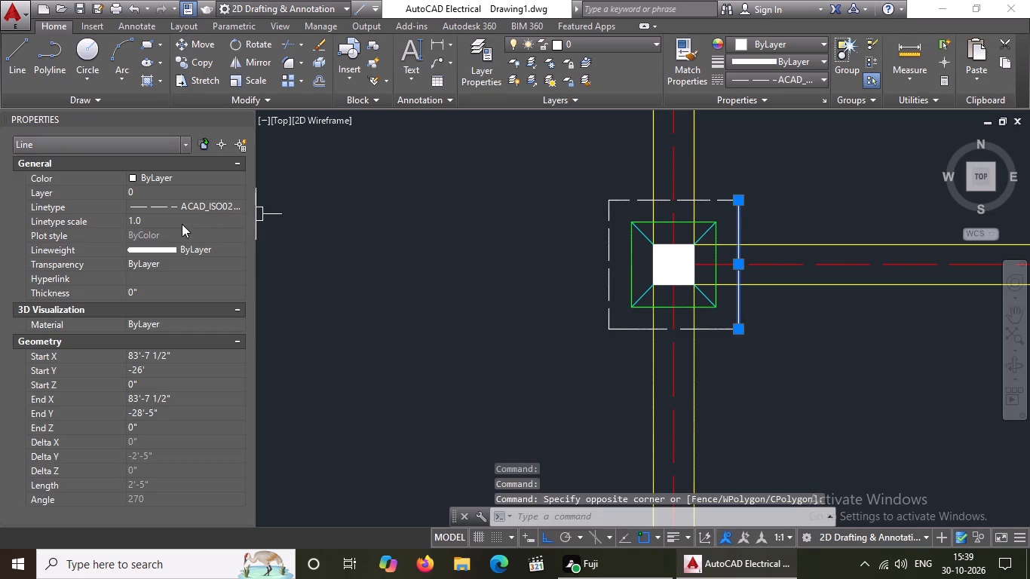
click(182, 224)
key(BackSpace)
key(BackSpace)
text(0.6)
key(Return)
Set the linetype scale to 0.6 for the bottom edge of the same third-column footing outline.
scroll(182, 223, up, 1)
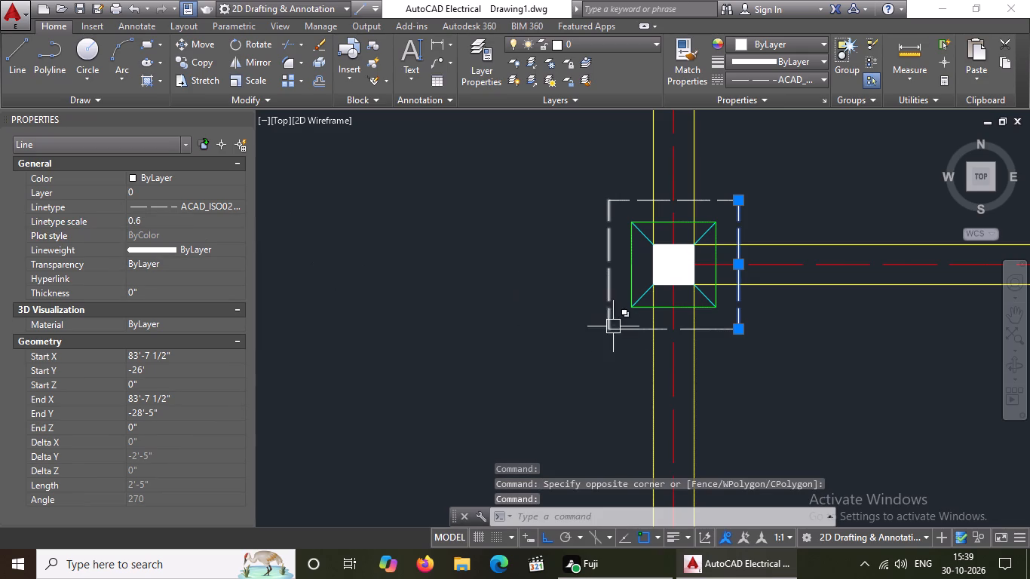
click(619, 317)
click(620, 345)
click(621, 340)
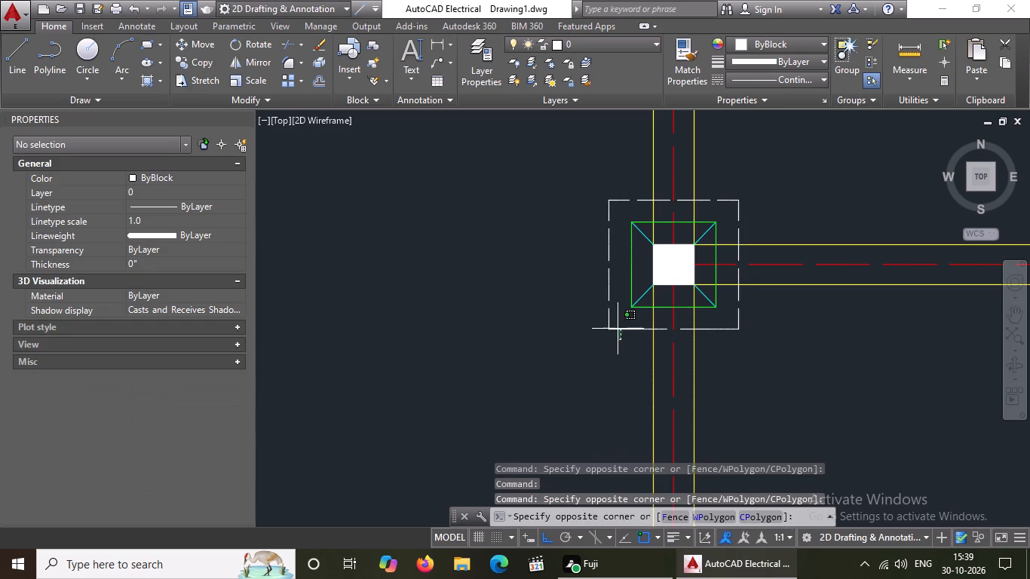
click(618, 323)
click(140, 220)
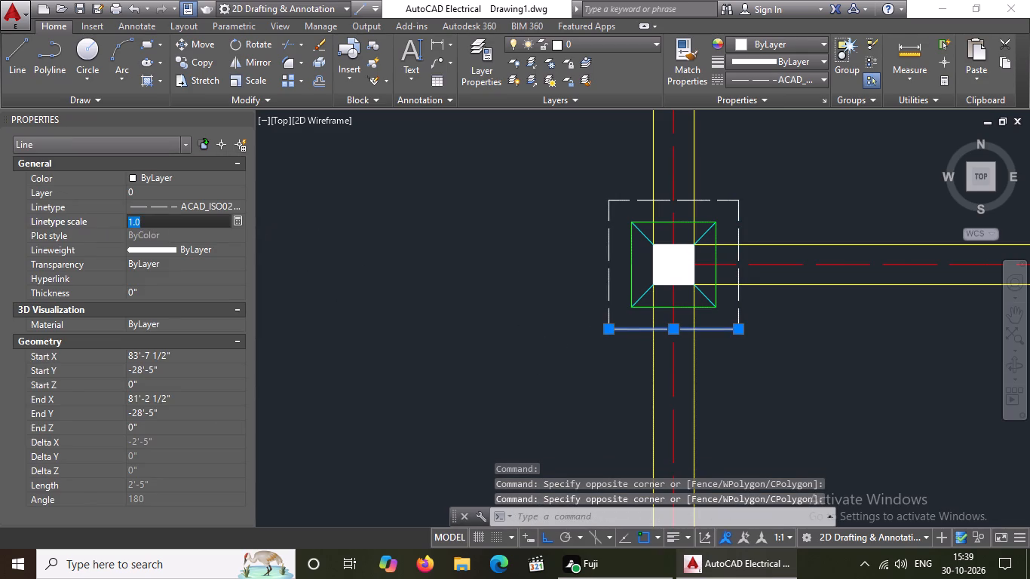
key(BackSpace)
key(BackSpace)
text(0.)
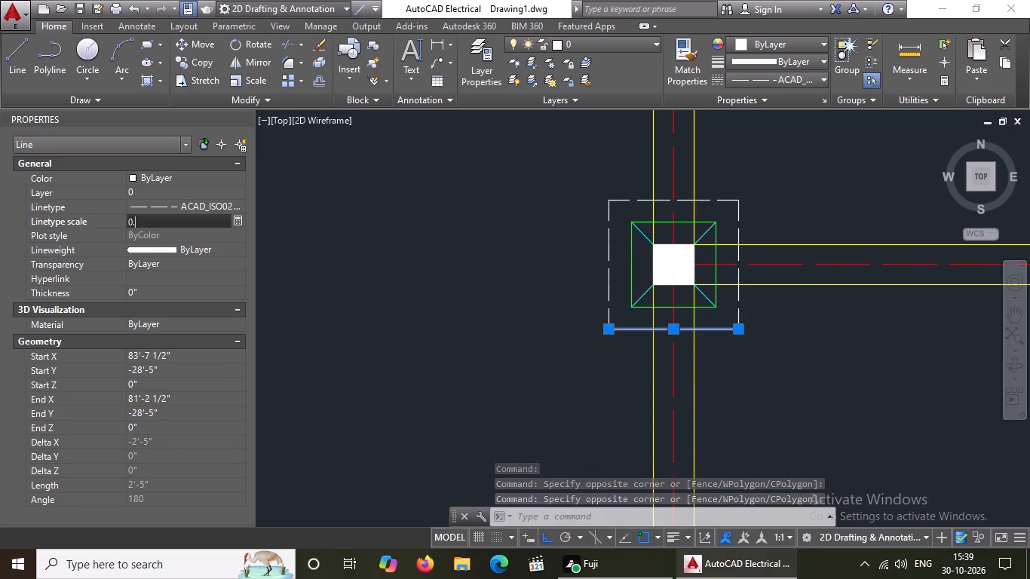
key(6)
key(Return)
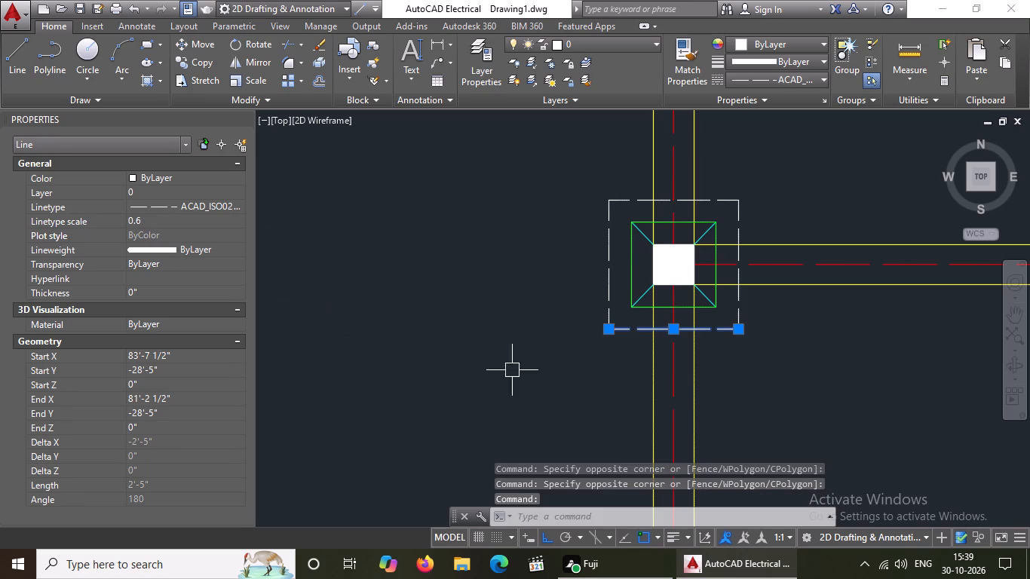
key(Escape)
Set the linetype scale to 0.6 for the top edge of the fourth-column footing outline at the right end of that beam.
scroll(554, 339, down, 3)
scroll(782, 311, up, 3)
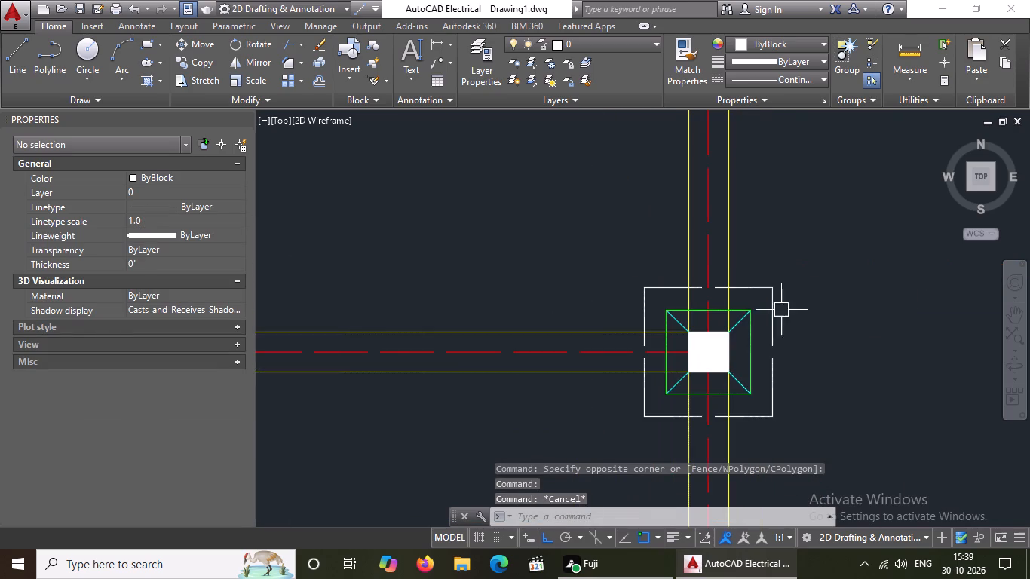
click(743, 289)
click(155, 222)
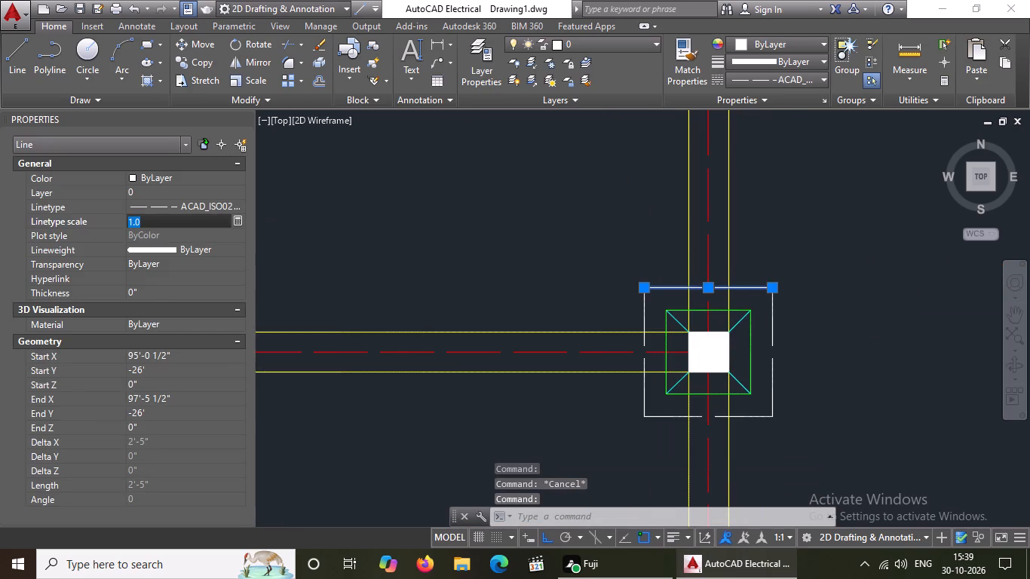
key(BackSpace)
key(BackSpace)
text(0.6)
key(Return)
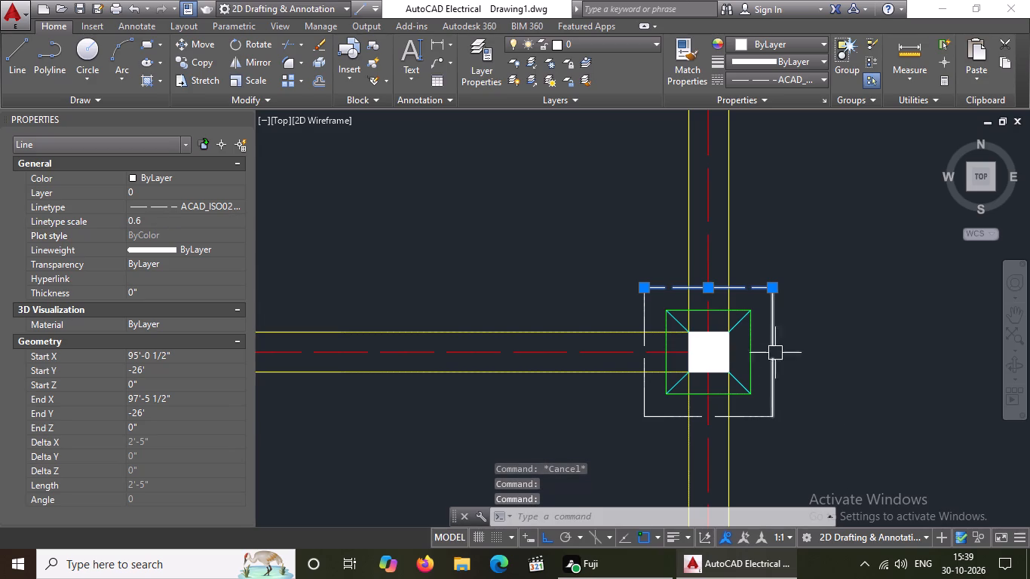
Set the linetype scale to 0.6 for the right edge of the same fourth-column footing outline.
click(795, 339)
click(764, 378)
click(151, 216)
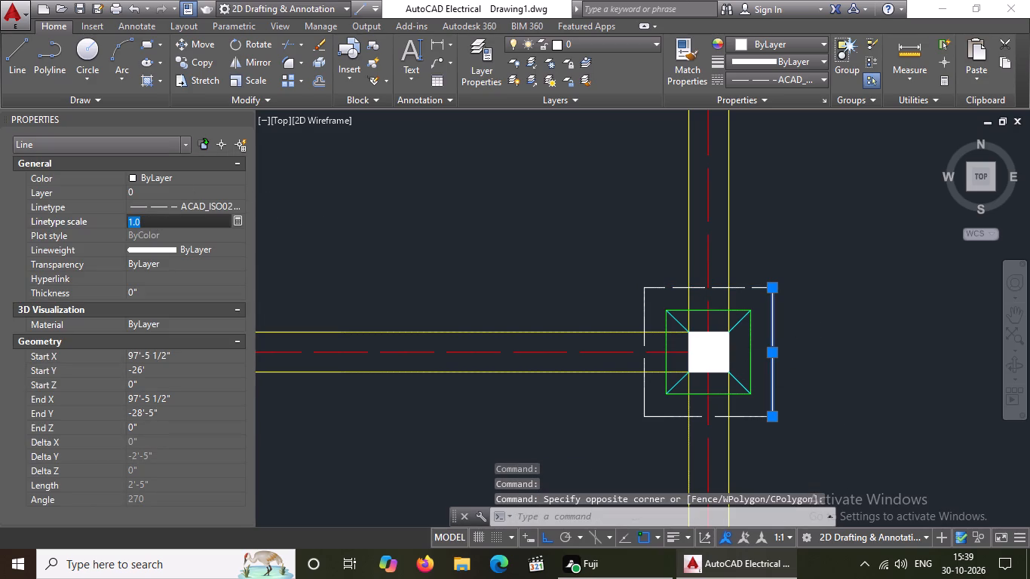
key(BackSpace)
key(BackSpace)
text(0.6)
key(Return)
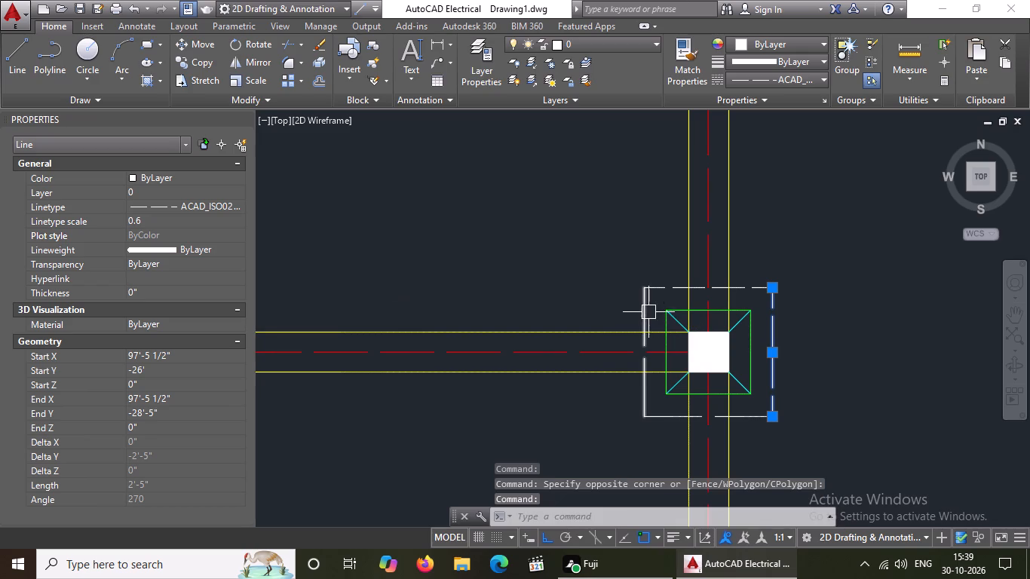
Set the linetype scale to 0.6 for the left edge of the same fourth-column footing outline.
click(652, 308)
click(622, 314)
click(198, 225)
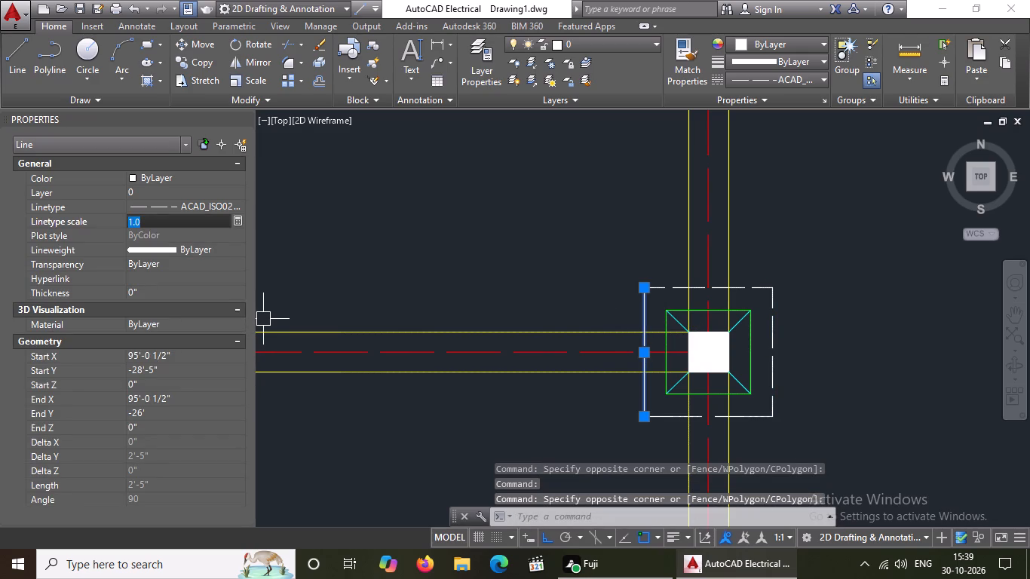
key(BackSpace)
key(BackSpace)
text(0.6)
key(Return)
Set the linetype scale to 0.6 for the bottom edge of the same fourth-column footing outline.
scroll(198, 224, up, 1)
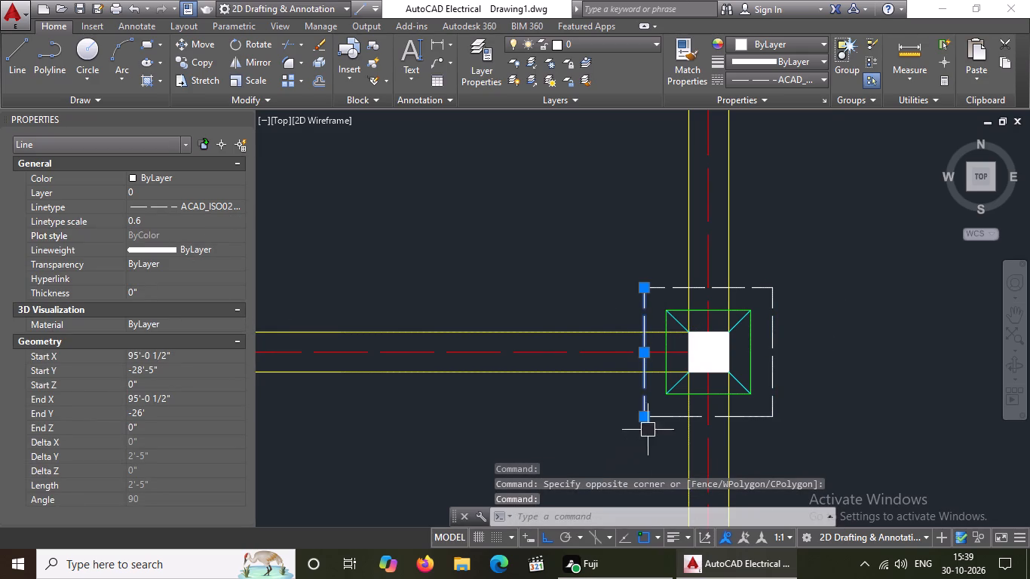
scroll(661, 417, up, 2)
click(666, 417)
click(147, 225)
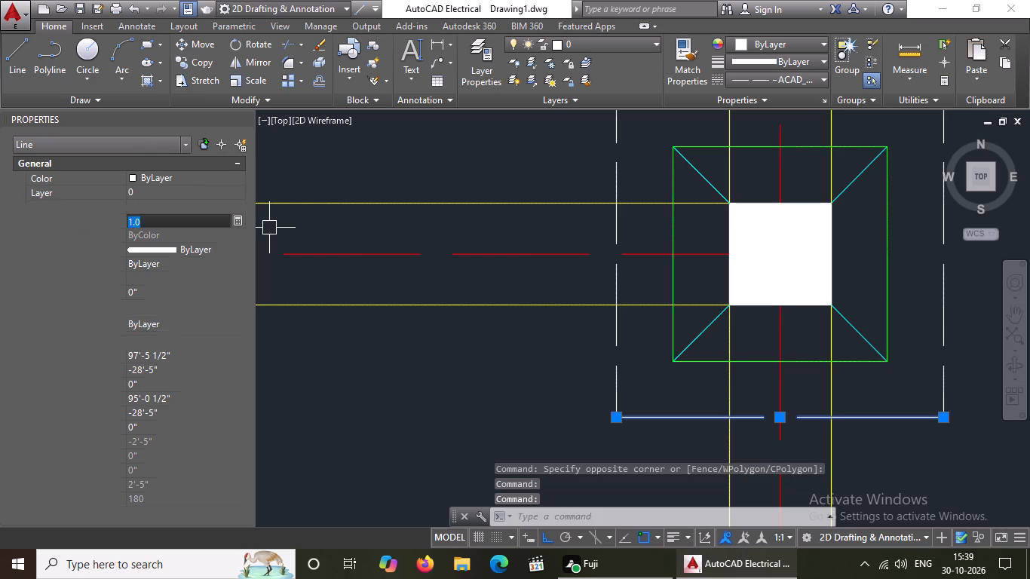
key(BackSpace)
key(BackSpace)
text(0.6)
key(Return)
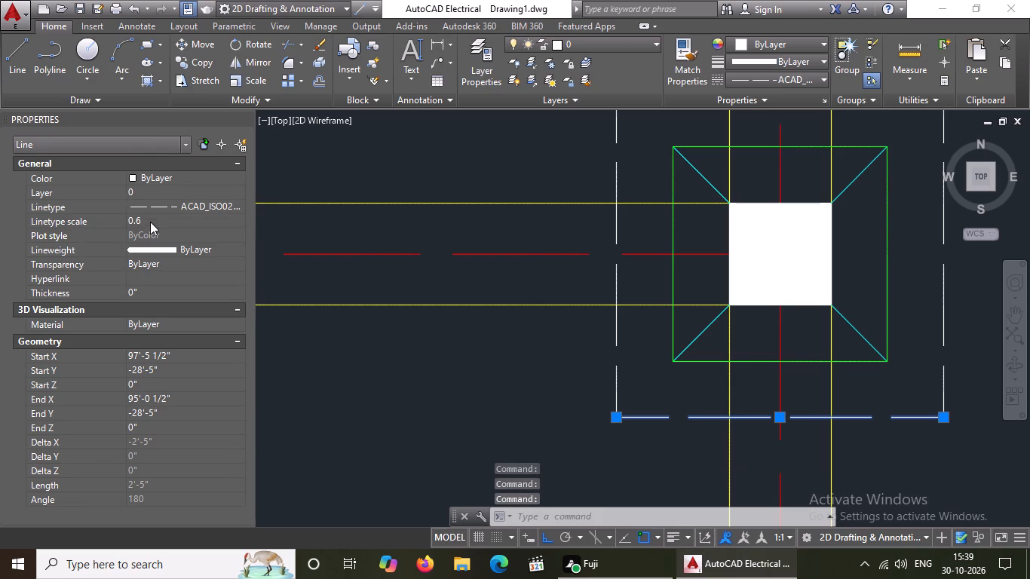
scroll(748, 398, down, 3)
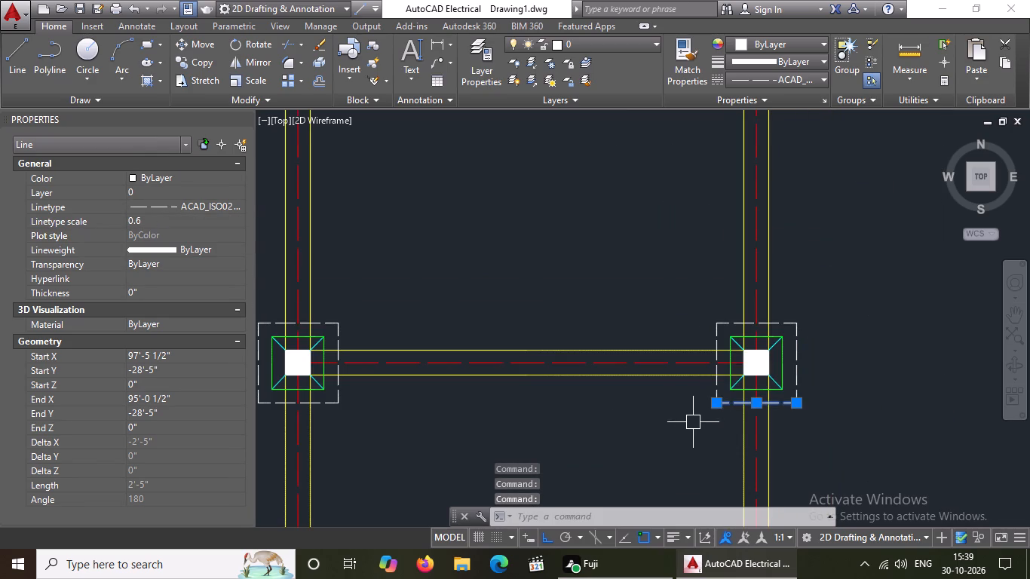
scroll(621, 323, down, 2)
key(Escape)
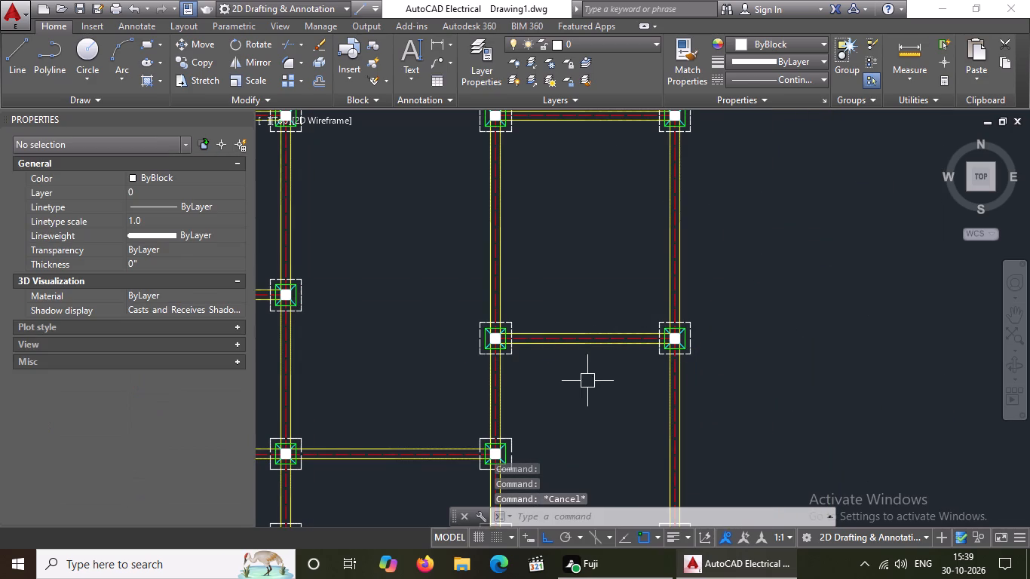
Set the linetype scale to 0.6 for the top edge of the second-column footing outline on the second-lowest beam line.
scroll(507, 346, down, 2)
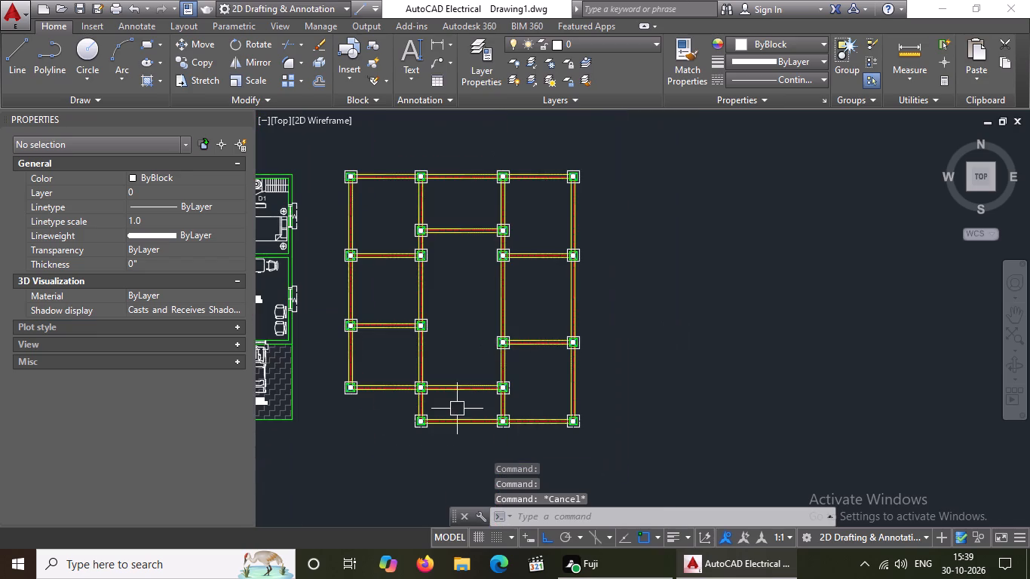
scroll(382, 393, up, 3)
scroll(544, 351, up, 2)
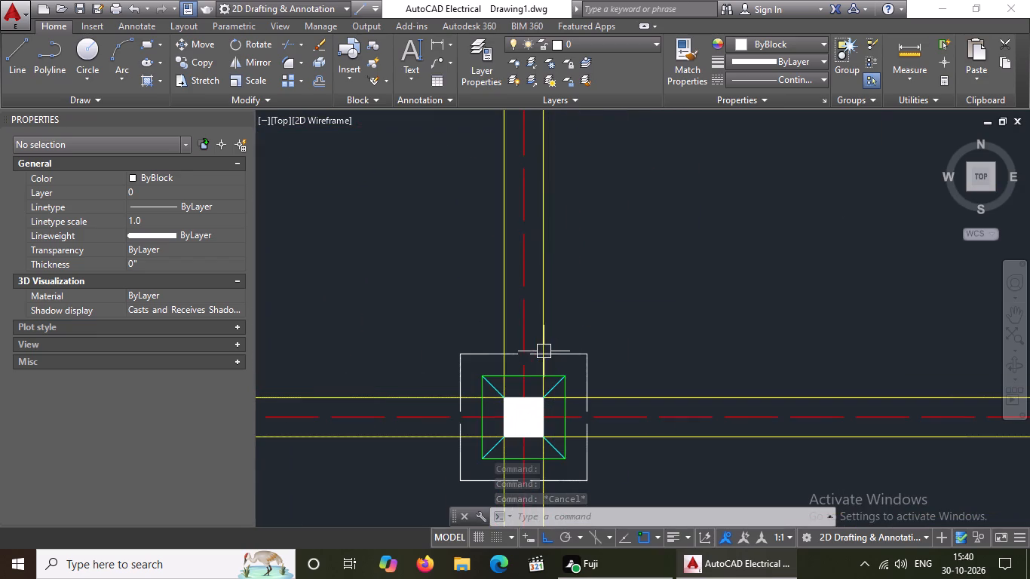
click(555, 350)
click(170, 222)
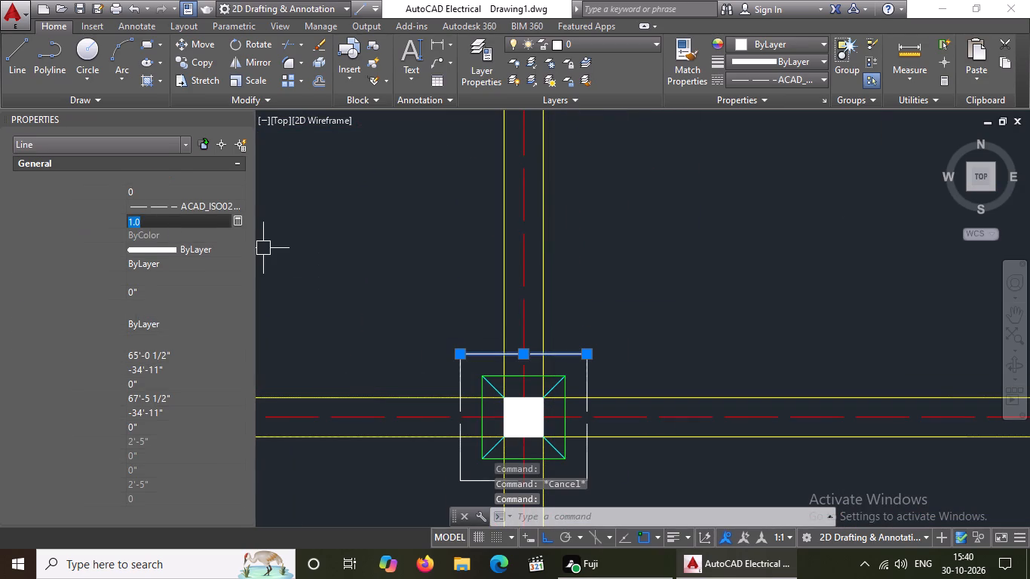
key(BackSpace)
key(BackSpace)
text(0.6)
key(Return)
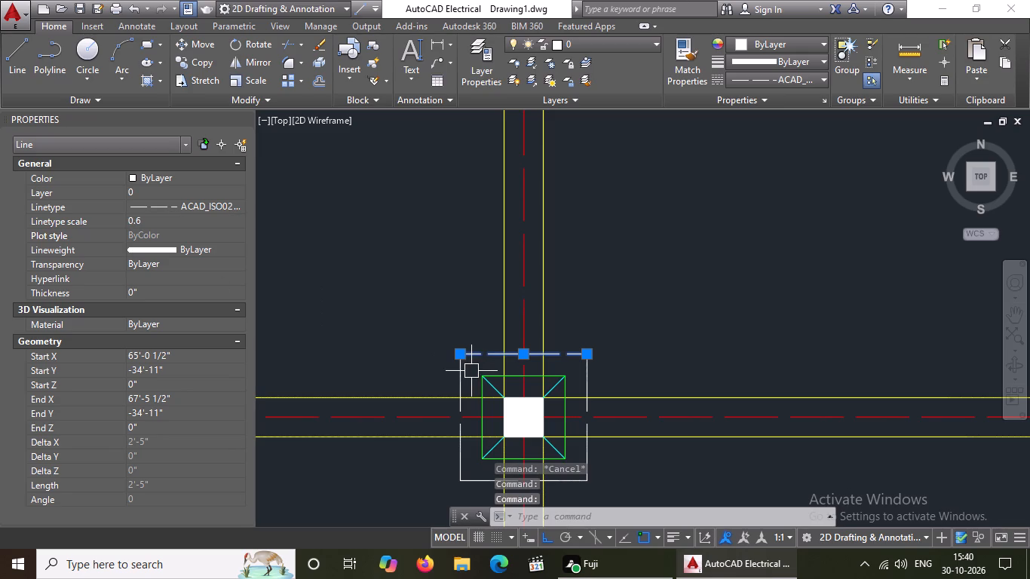
Set the linetype scale to 0.6 for the left edge of the same second-column footing outline.
scroll(467, 372, up, 2)
click(467, 372)
click(404, 391)
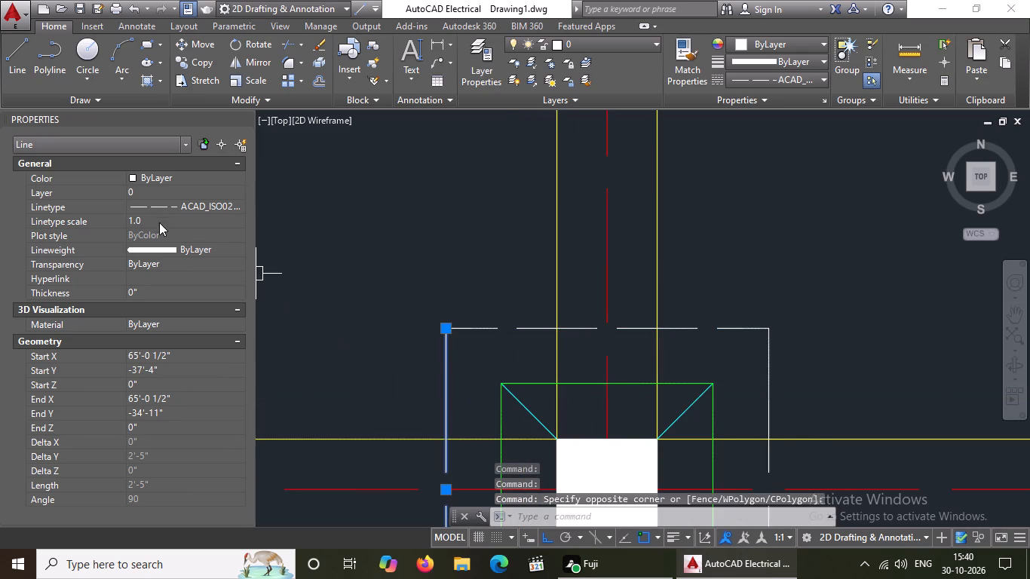
click(159, 222)
key(BackSpace)
key(BackSpace)
text(0.6)
key(Return)
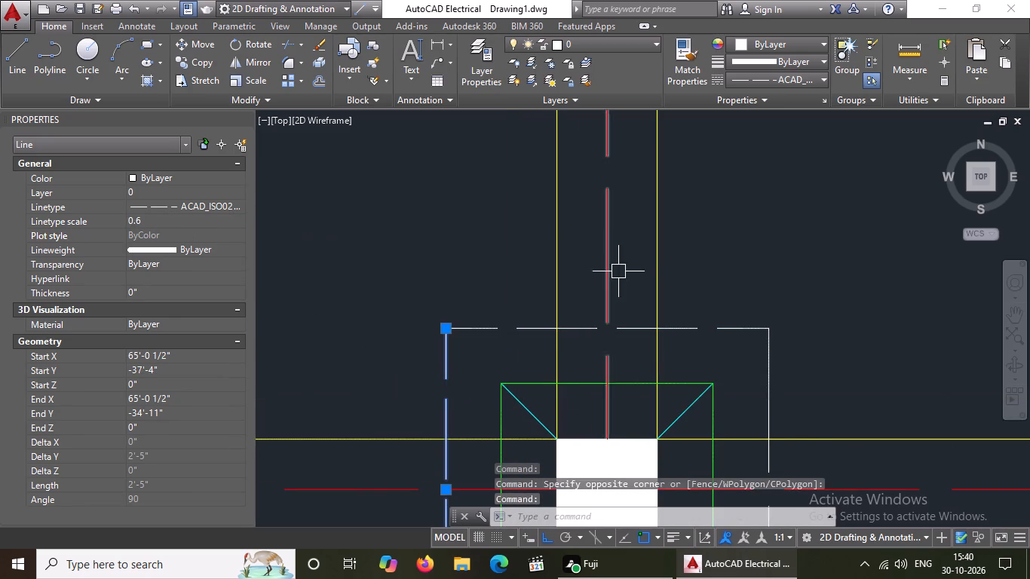
Set the linetype scale to 0.6 for the right edge of the same second-column footing outline.
scroll(532, 212, down, 2)
scroll(636, 274, up, 1)
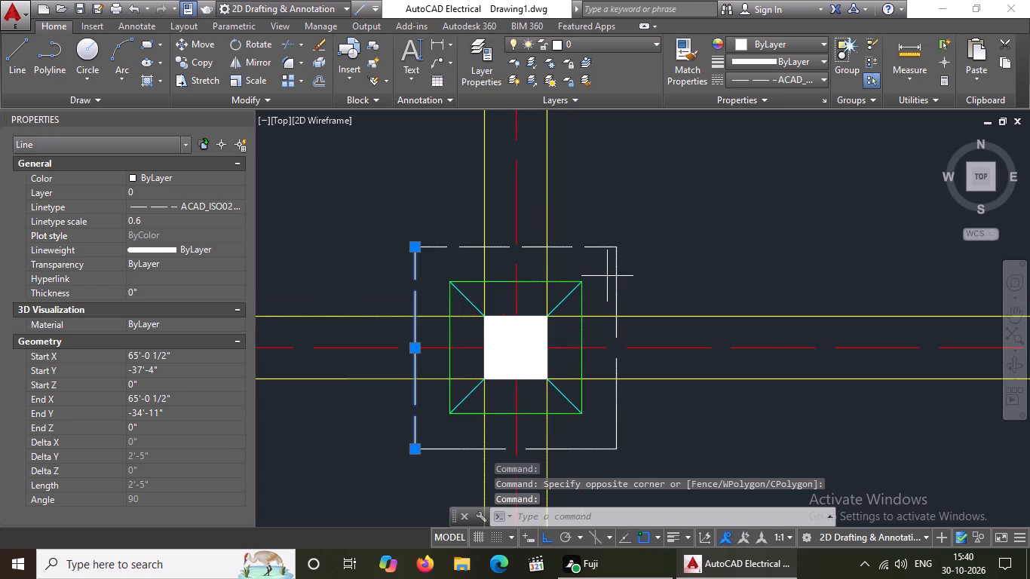
click(607, 276)
click(624, 271)
click(624, 271)
click(605, 291)
click(627, 268)
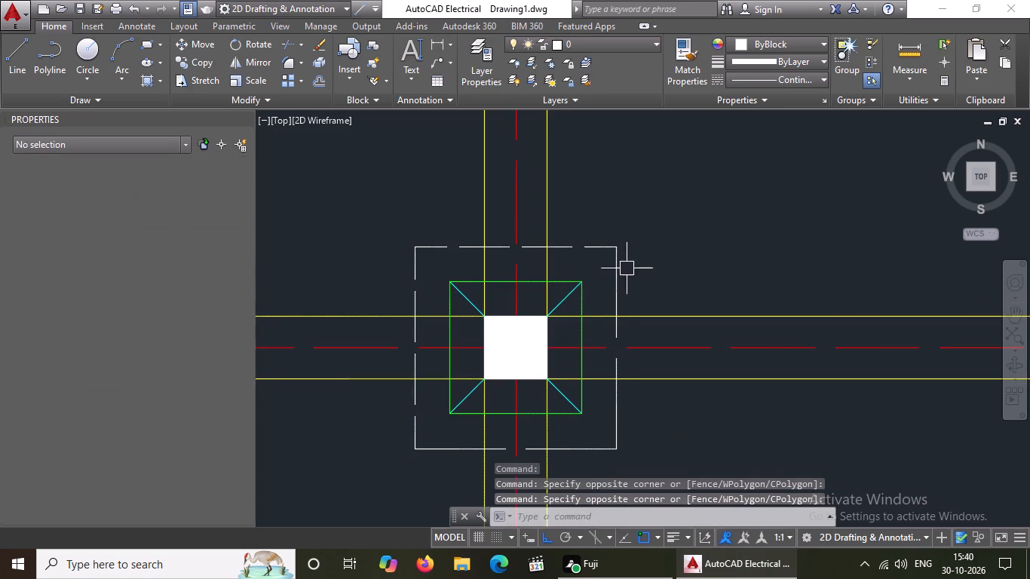
drag(638, 260, 630, 268)
click(612, 284)
click(164, 223)
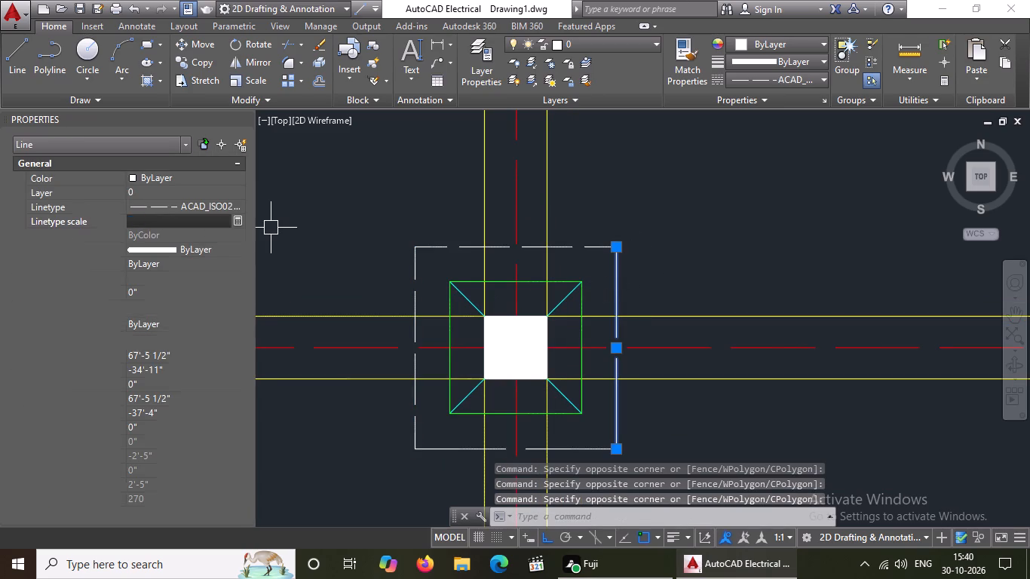
key(BackSpace)
key(BackSpace)
text(0.6)
key(Return)
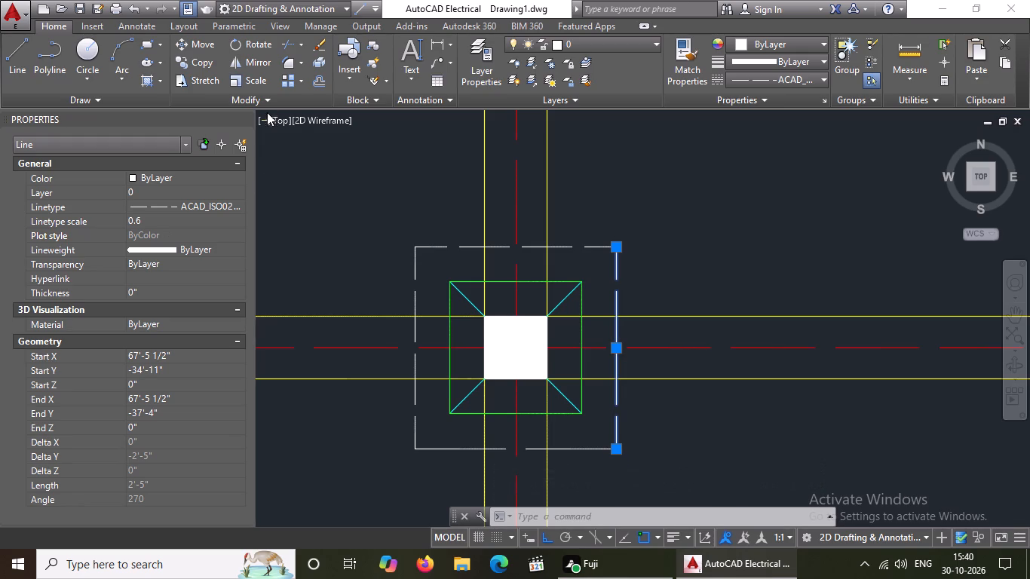
Set the linetype scale to 0.6 for the bottom edge of the same second-column footing outline.
click(582, 446)
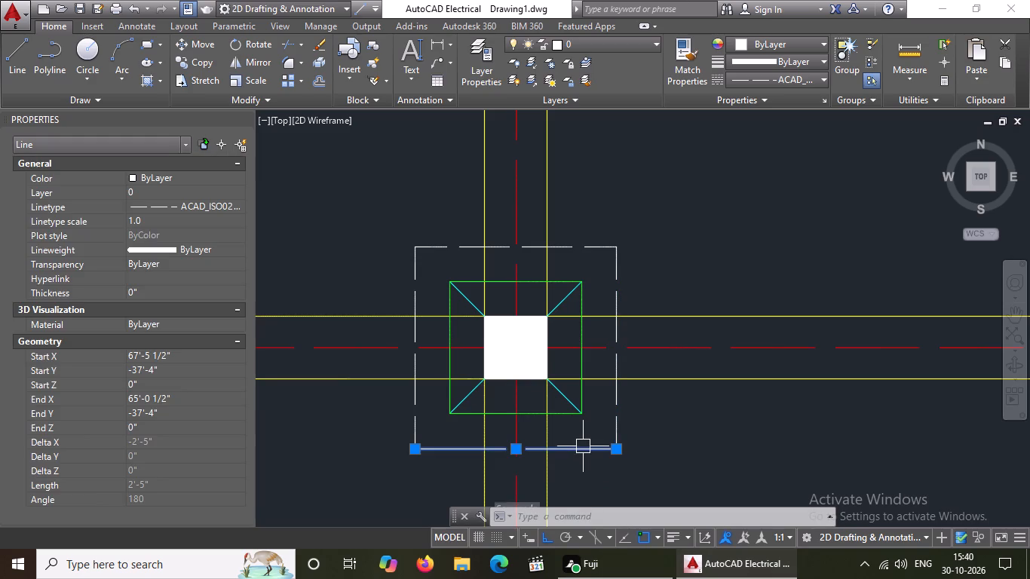
click(164, 218)
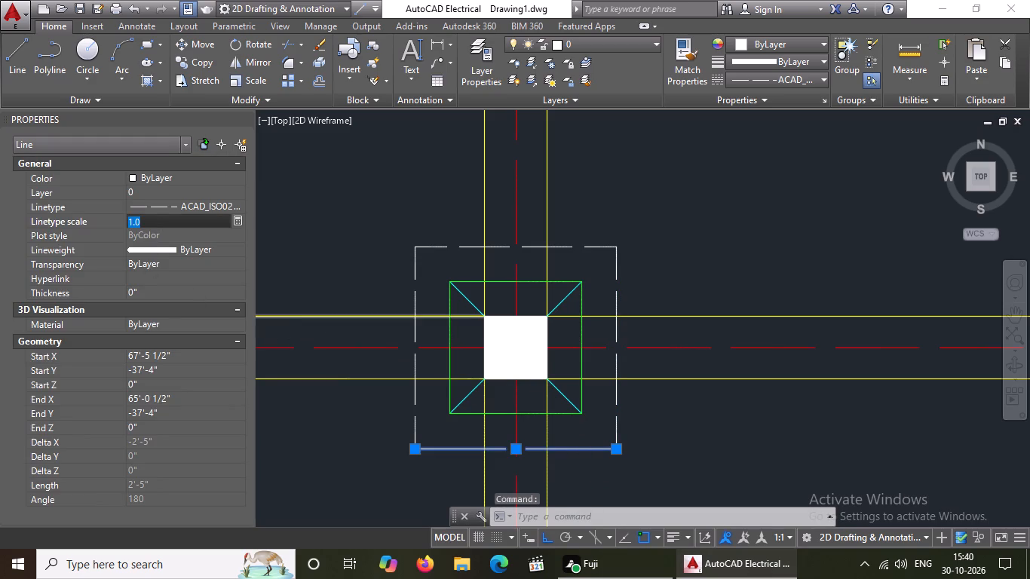
key(BackSpace)
key(BackSpace)
text(0.)
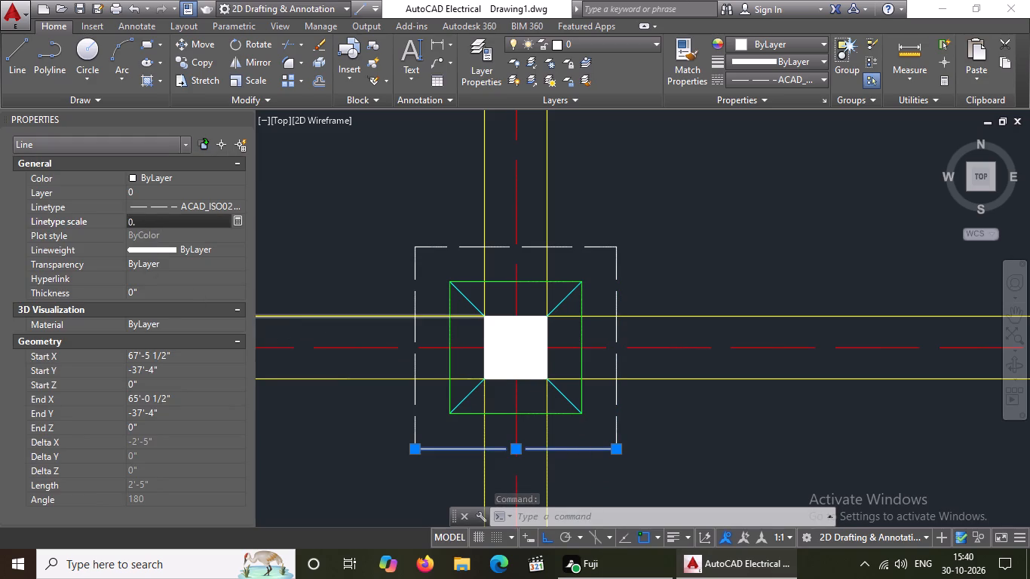
key(6)
key(Return)
scroll(348, 331, down, 2)
key(Escape)
Set the linetype scale to 0.6 for the bottom edge of the third-column footing outline at the right end of that beam line.
scroll(431, 362, down, 2)
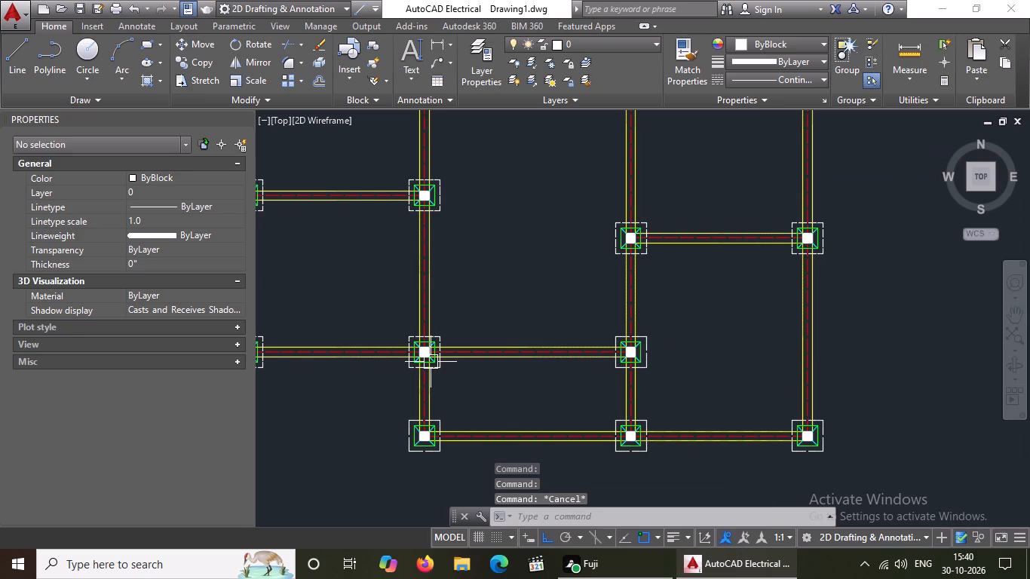
scroll(642, 372, up, 3)
click(633, 361)
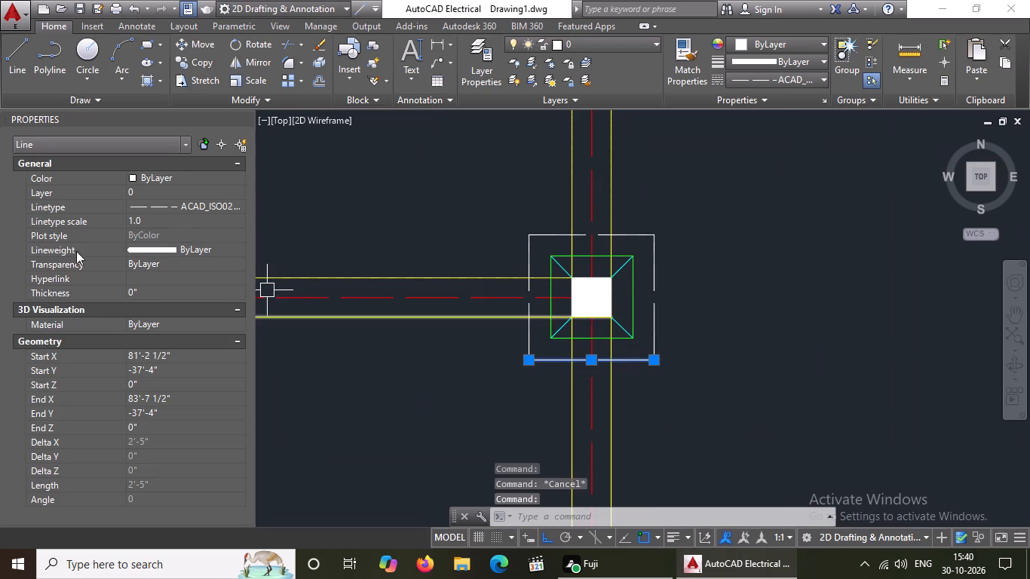
click(168, 224)
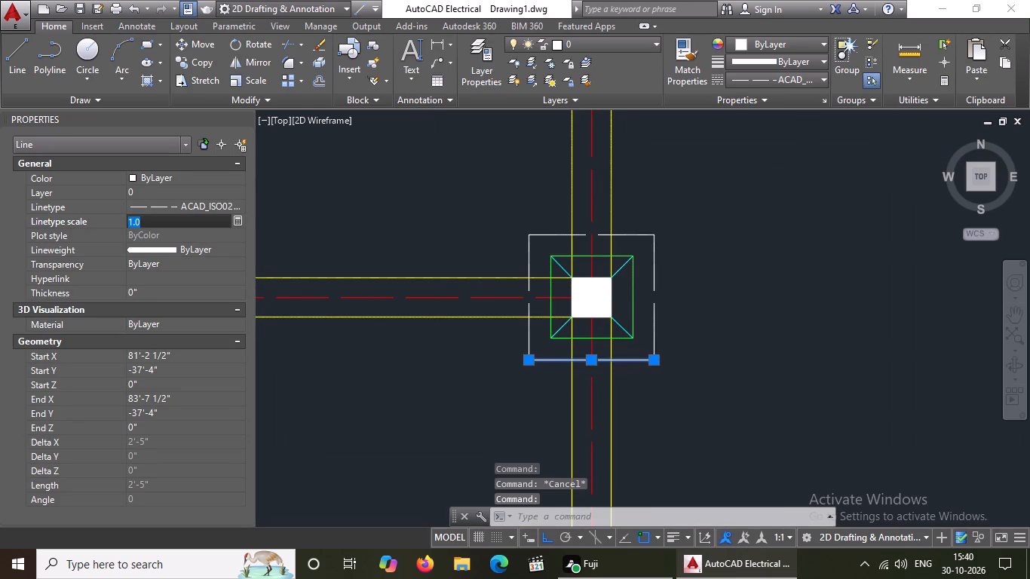
key(BackSpace)
key(BackSpace)
text(0-.)
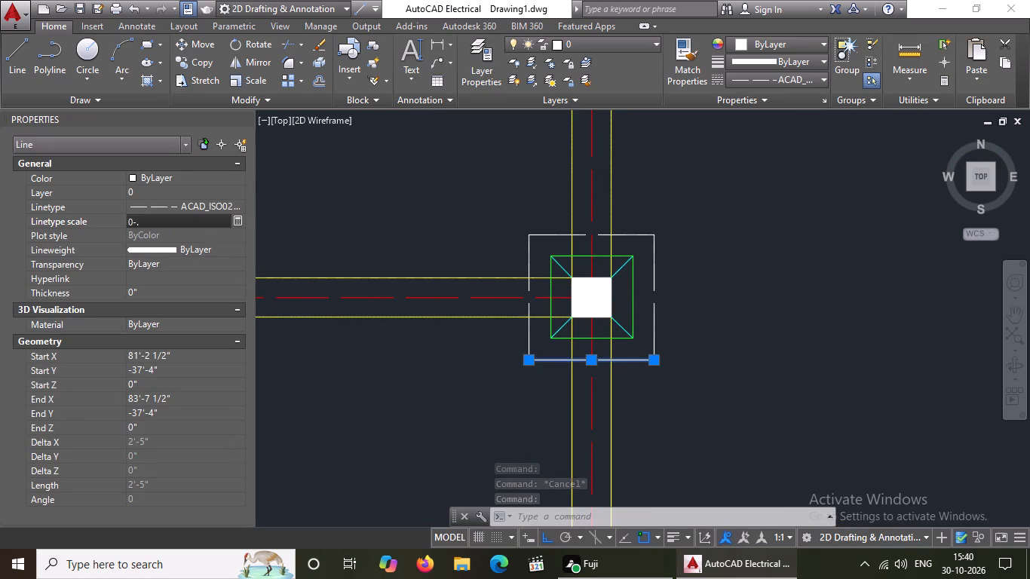
key(BackSpace)
key(BackSpace)
key(BackSpace)
key(BackSpace)
key(BackSpace)
text(0.6)
key(Return)
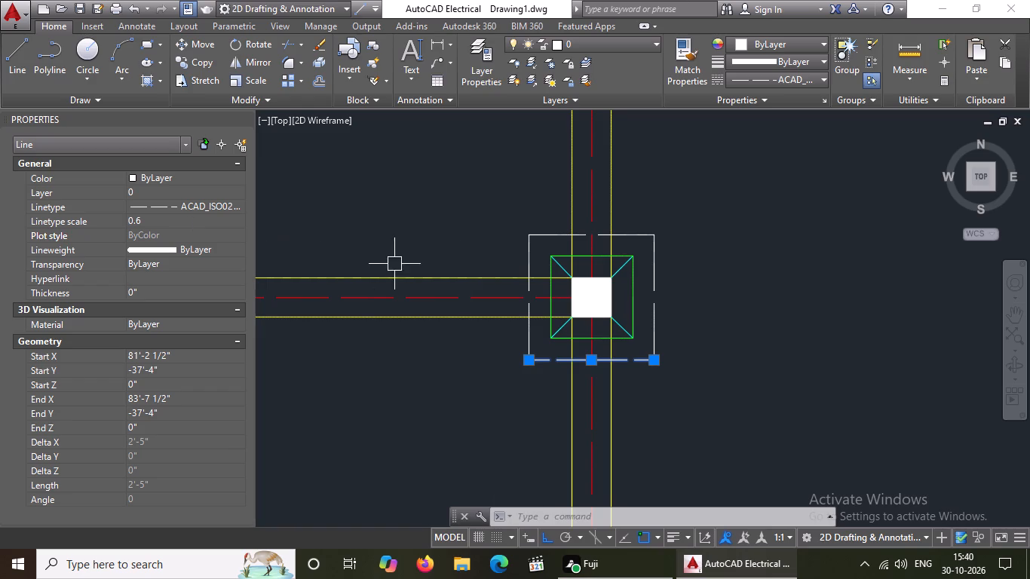
Set the linetype scale to 0.6 for the top edge of the same third-column footing outline.
click(548, 234)
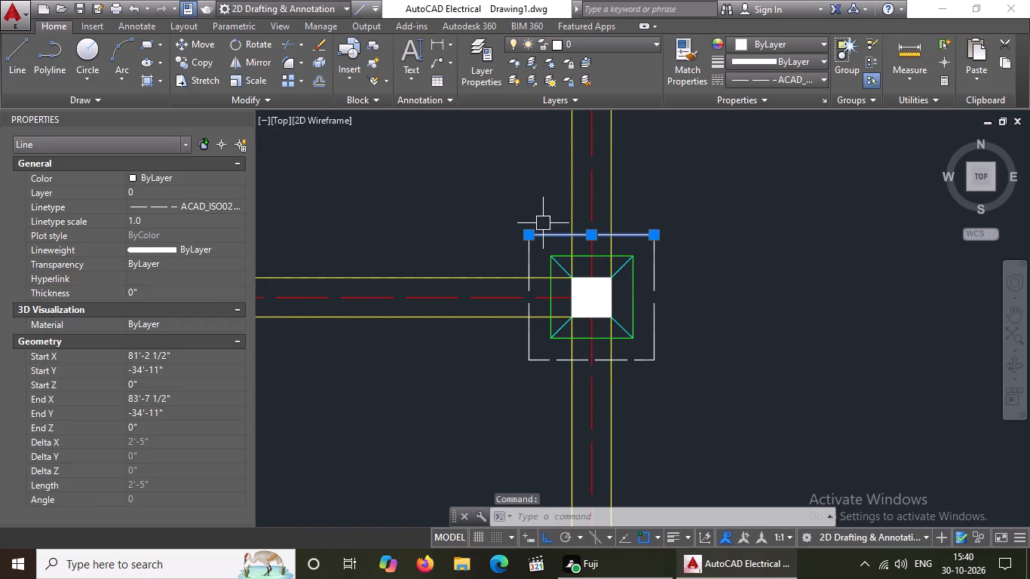
click(149, 216)
key(BackSpace)
key(BackSpace)
text(0.6)
key(Return)
Set the linetype scale to 0.6 for the right edge of the same third-column footing outline.
click(643, 270)
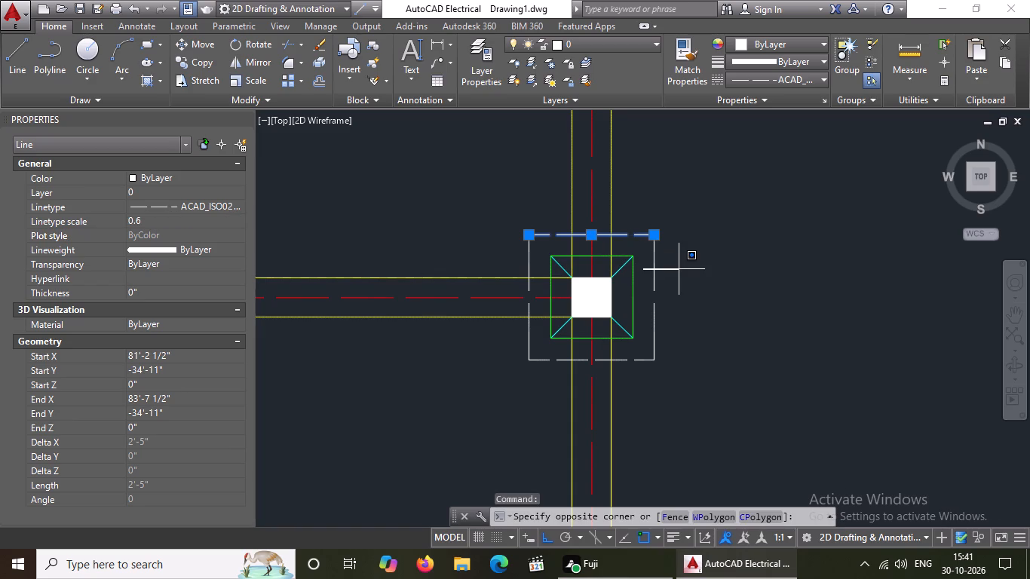
click(681, 273)
click(648, 288)
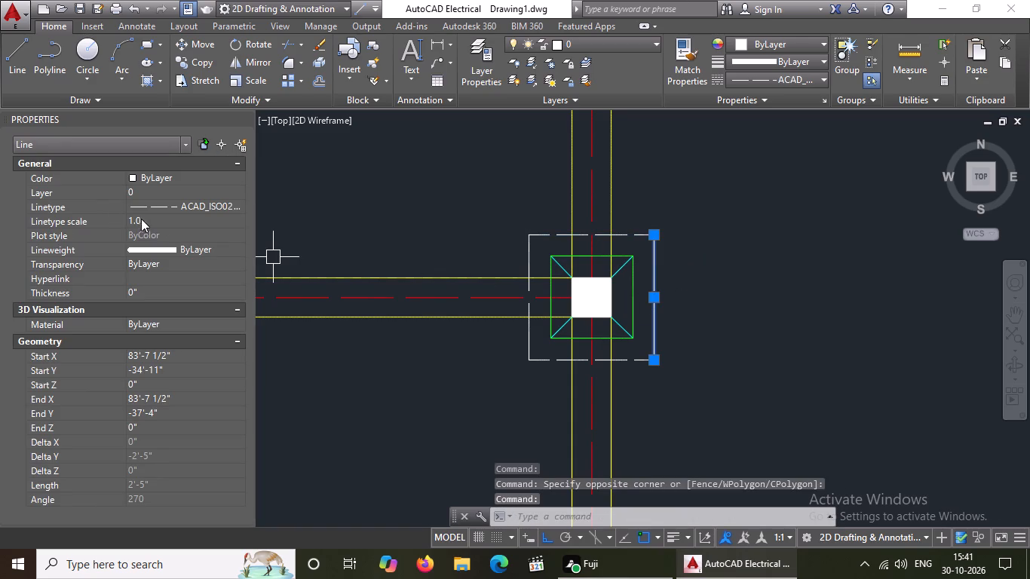
click(156, 220)
key(BackSpace)
key(BackSpace)
text(0.6)
key(Return)
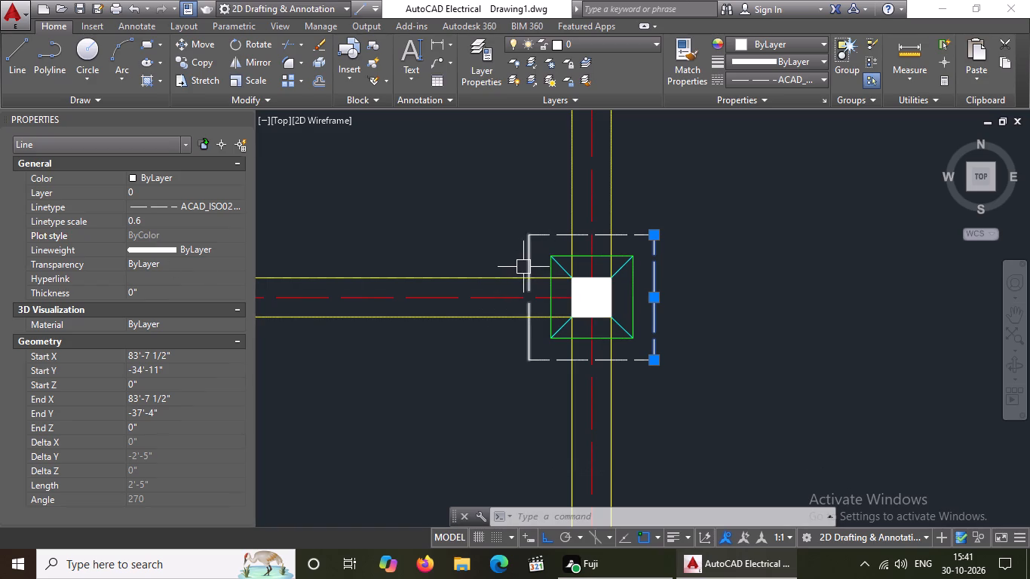
key(Escape)
Set the linetype scale to 0.6 for the left edge of the same third-column footing outline.
click(532, 260)
click(157, 225)
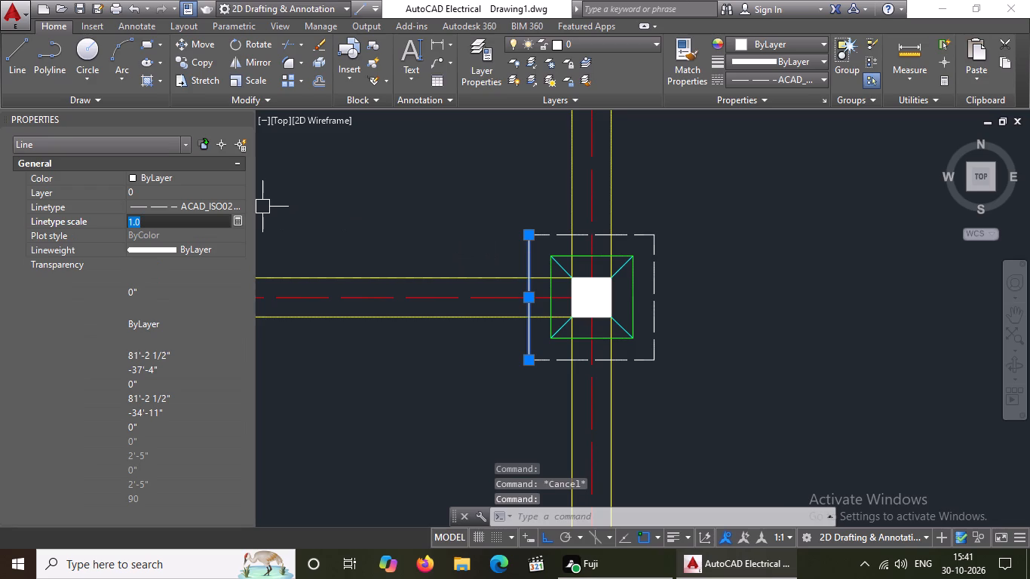
key(BackSpace)
key(BackSpace)
text(0.6)
key(Return)
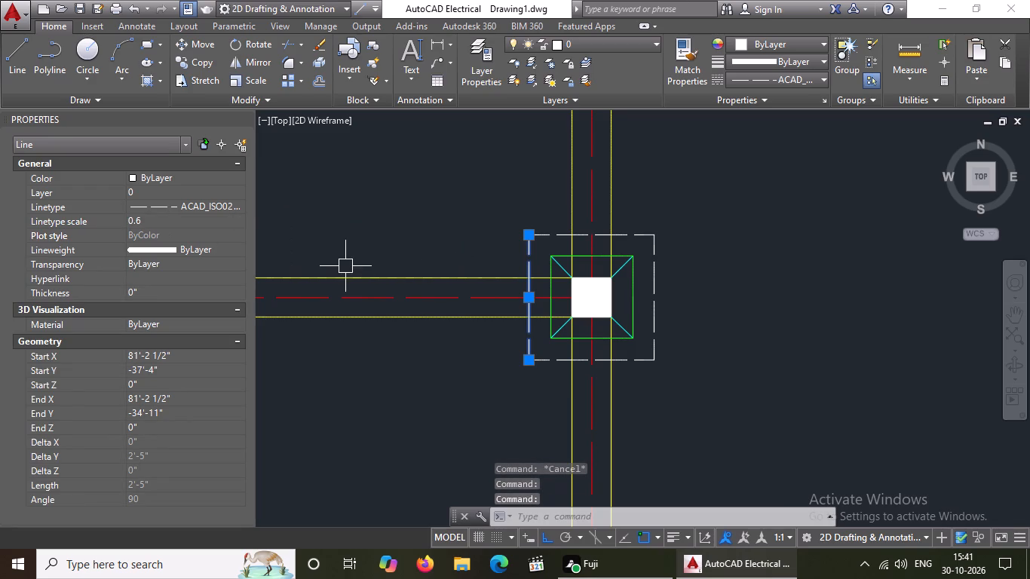
Set the linetype scale to 0.6 for the bottom edge of the second-column footing outline at the left end of the lowest beam line.
scroll(523, 299, down, 3)
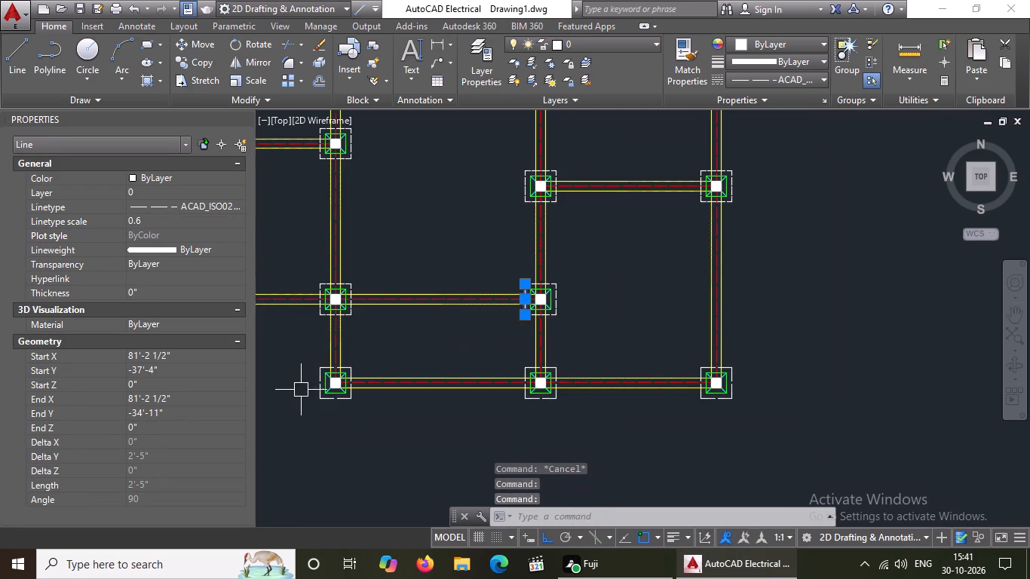
scroll(328, 391, up, 3)
click(339, 426)
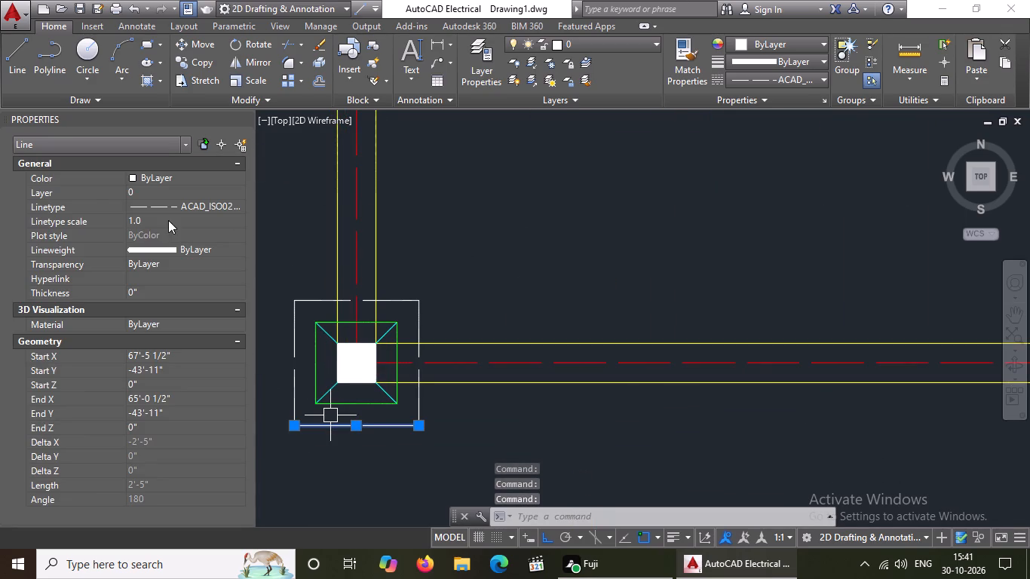
click(146, 220)
key(BackSpace)
key(BackSpace)
text(0.6)
key(Return)
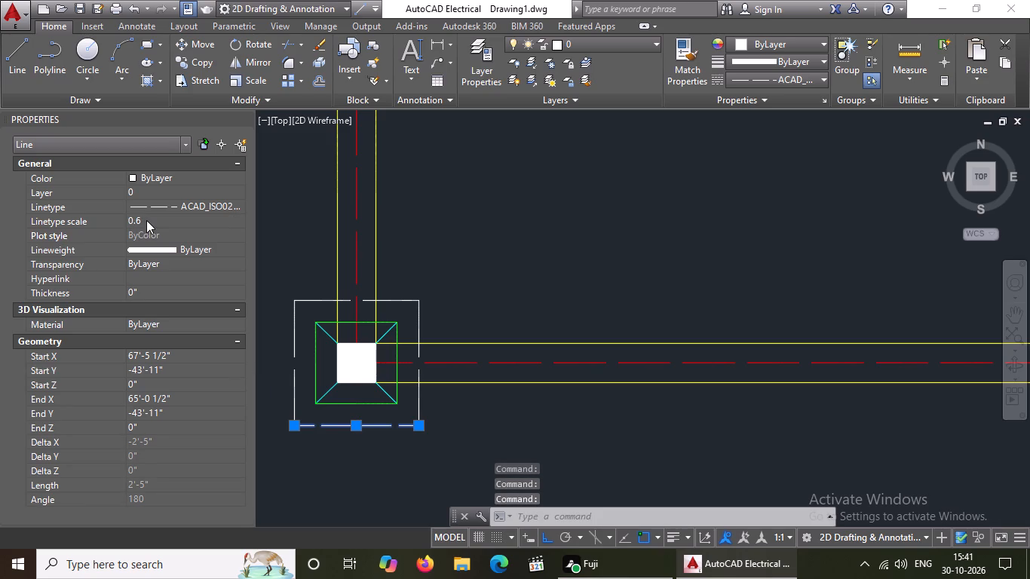
Set the linetype scale to 0.6 for the left edge of the same footing outline at the lowest beam line's left end.
click(290, 339)
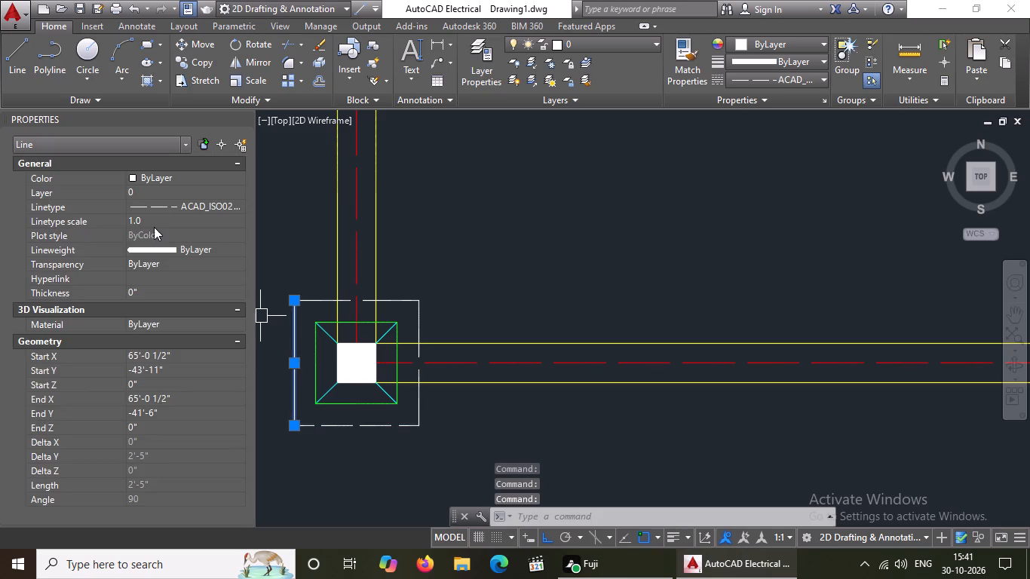
click(154, 227)
key(BackSpace)
key(BackSpace)
text(0.6)
key(Return)
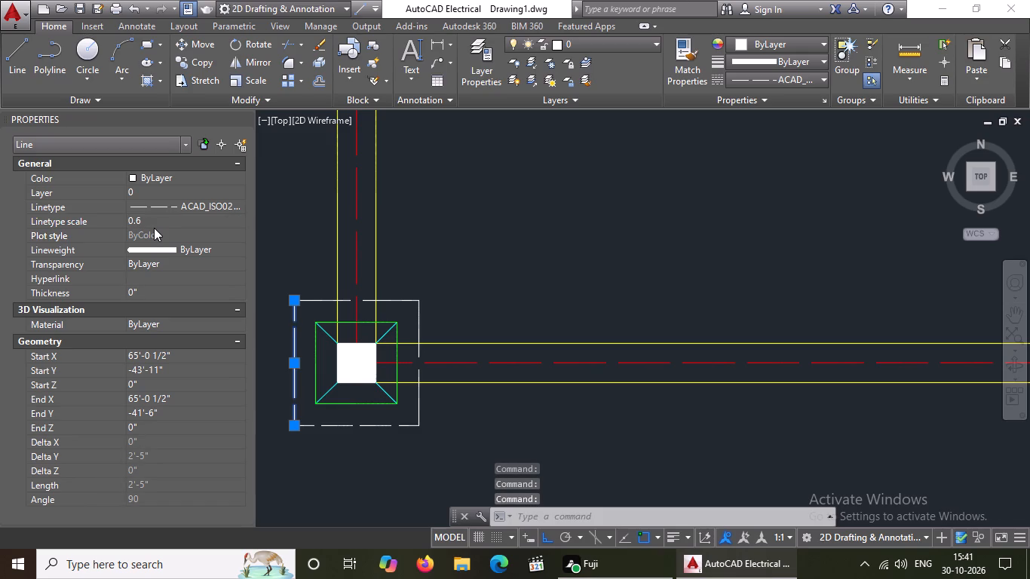
Set the linetype scale to 0.6 for the top edge of the same footing outline at the lowest beam line's left end.
click(407, 297)
click(158, 226)
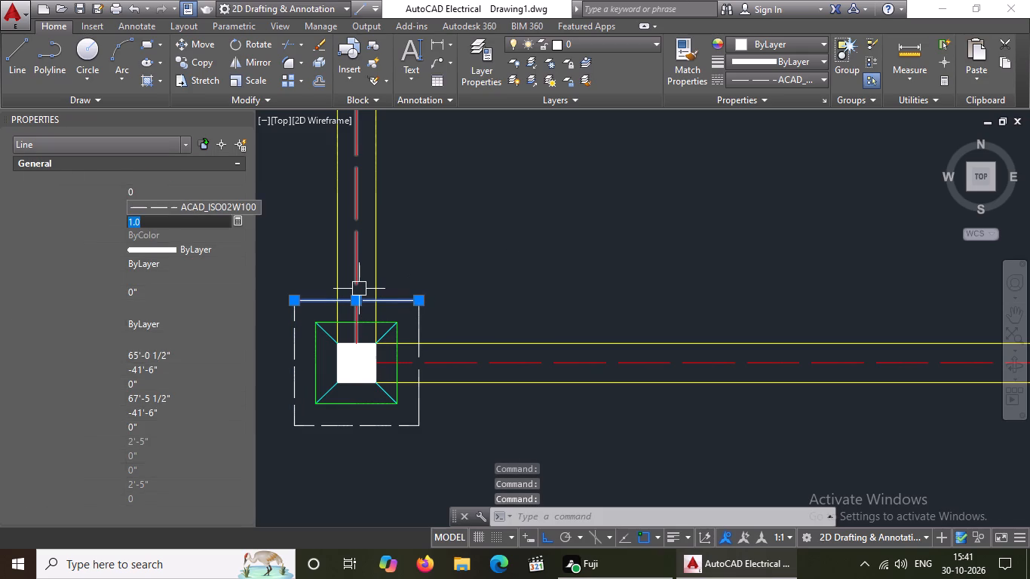
key(BackSpace)
key(BackSpace)
text(0.6)
key(Return)
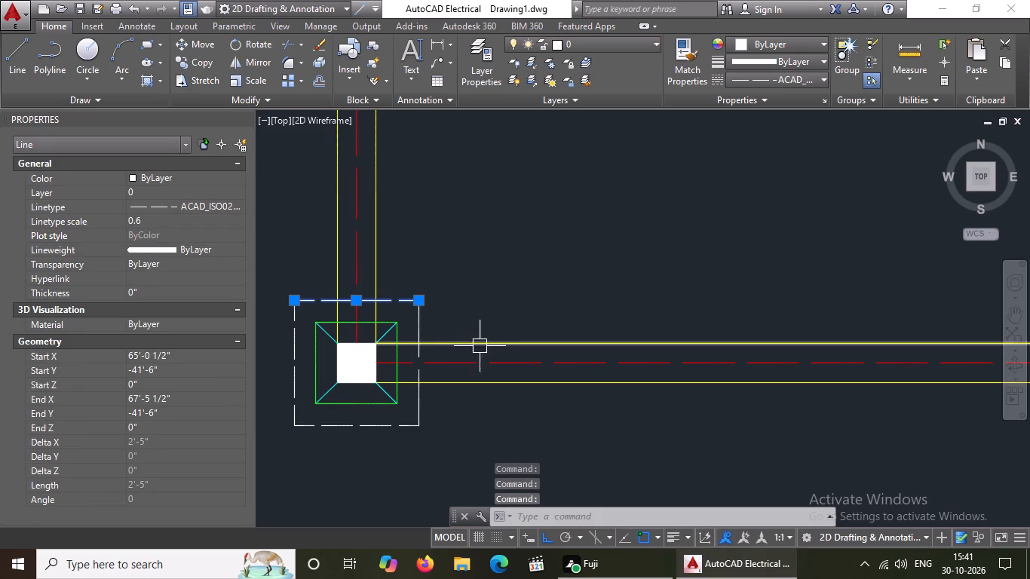
Set the linetype scale to 0.6 for the right edge of the same footing outline at the lowest beam line's left end.
click(420, 328)
click(167, 226)
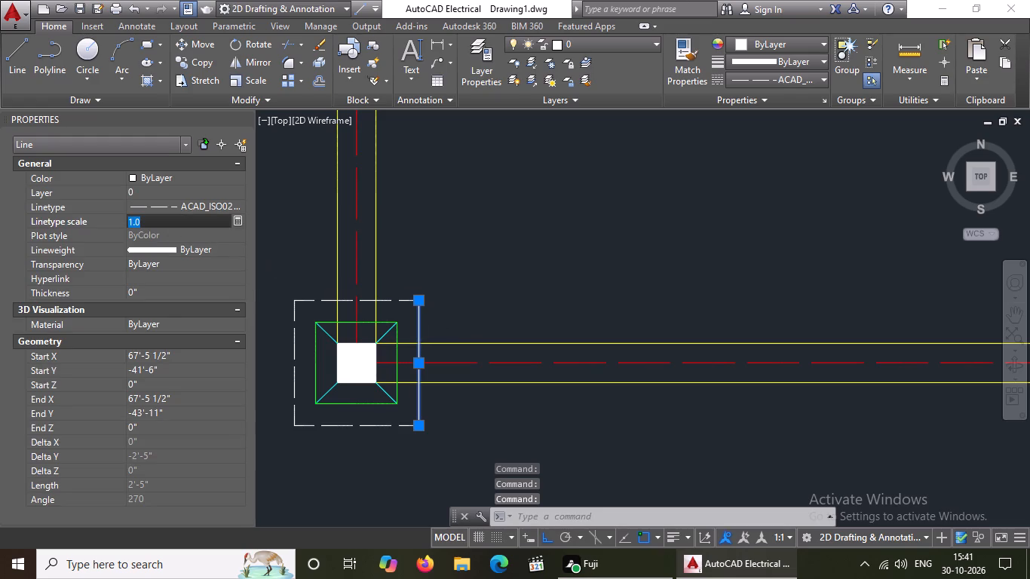
key(BackSpace)
key(BackSpace)
text(0.6)
key(Return)
Set the linetype scale to 0.6 for the top edge of the middle footing outline on the lowest beam line.
scroll(492, 404, down, 2)
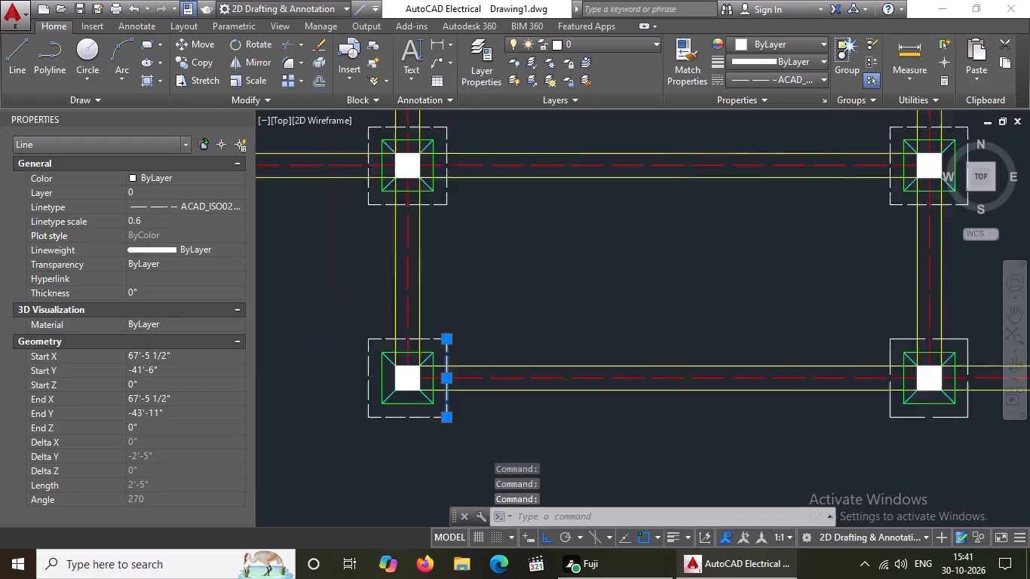
scroll(492, 404, down, 1)
scroll(691, 366, up, 3)
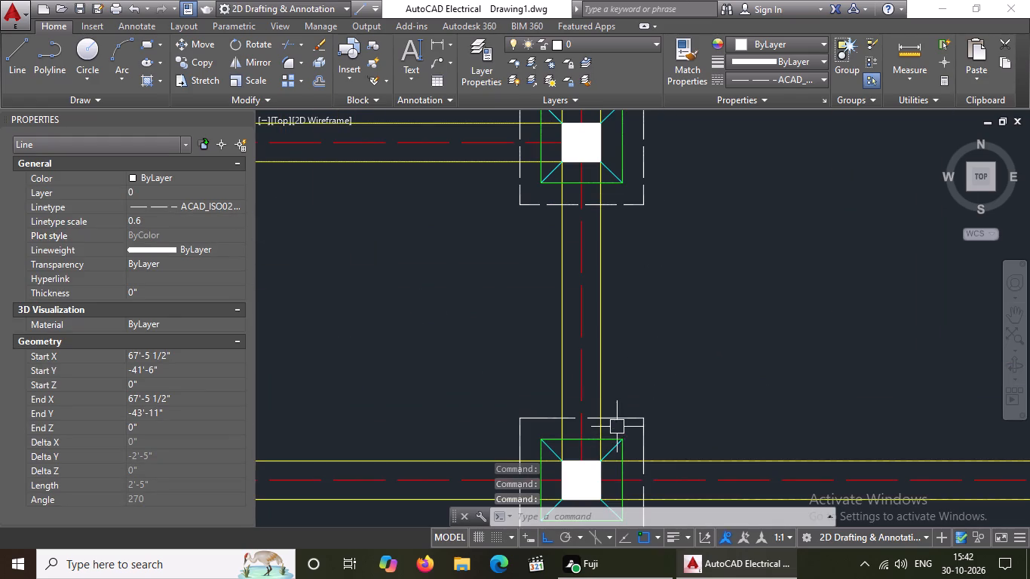
click(621, 416)
click(152, 216)
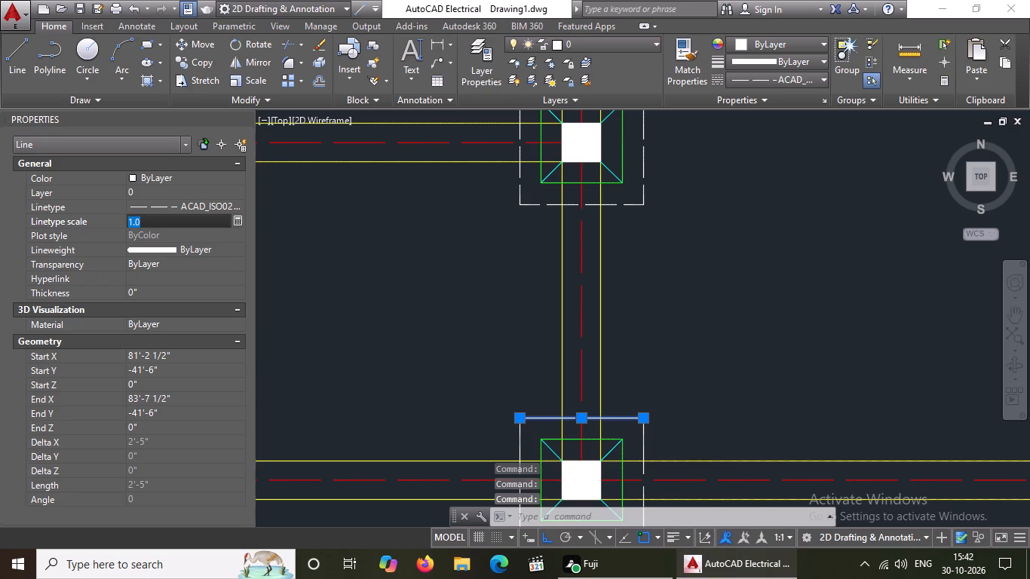
key(BackSpace)
key(BackSpace)
text(0.6)
key(Return)
Set the linetype scale to 0.6 for the left edge of the middle footing outline on the lowest beam line.
scroll(325, 225, down, 4)
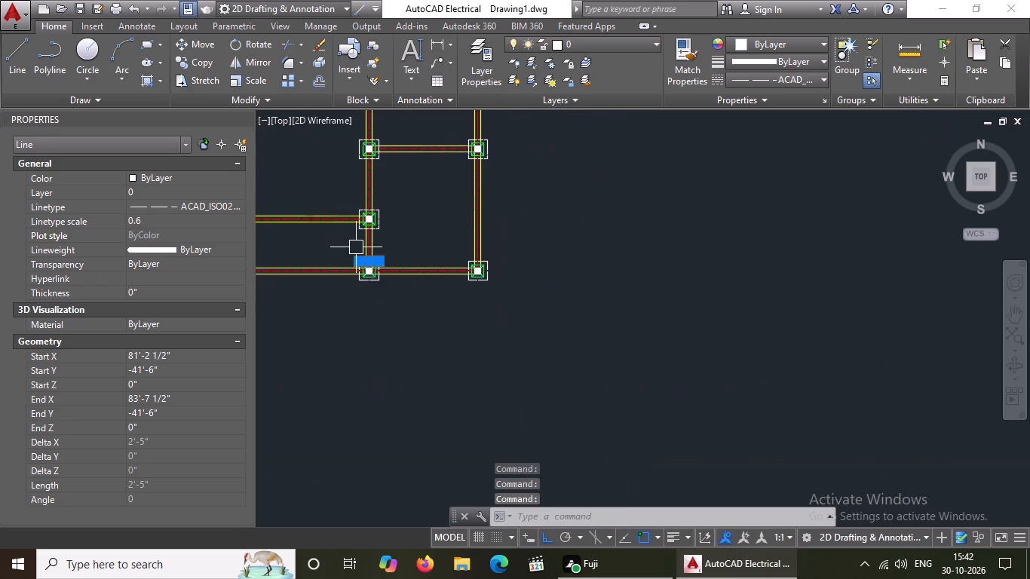
scroll(356, 247, up, 2)
scroll(391, 344, up, 4)
scroll(399, 283, down, 3)
scroll(401, 284, up, 2)
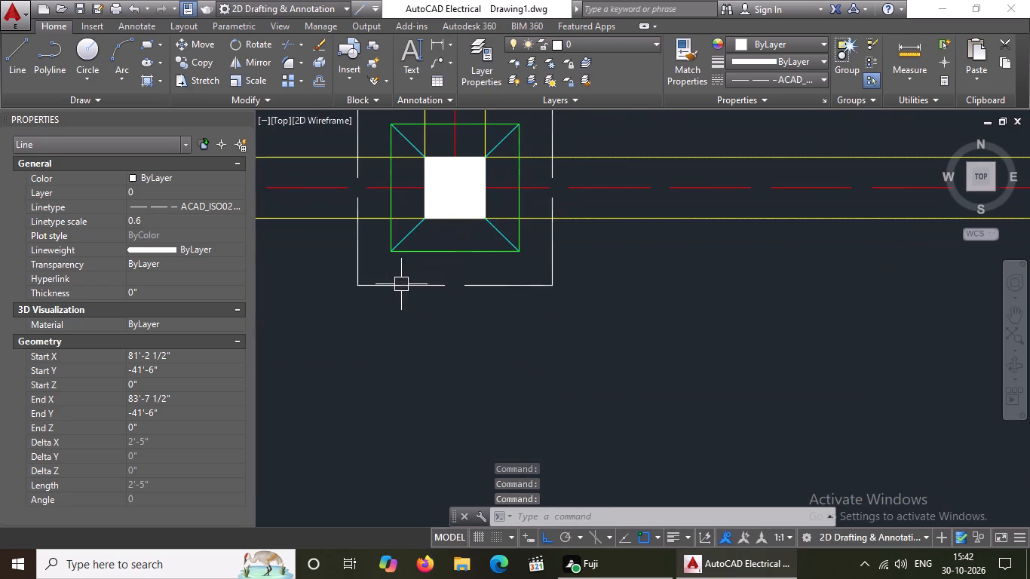
click(360, 271)
click(152, 215)
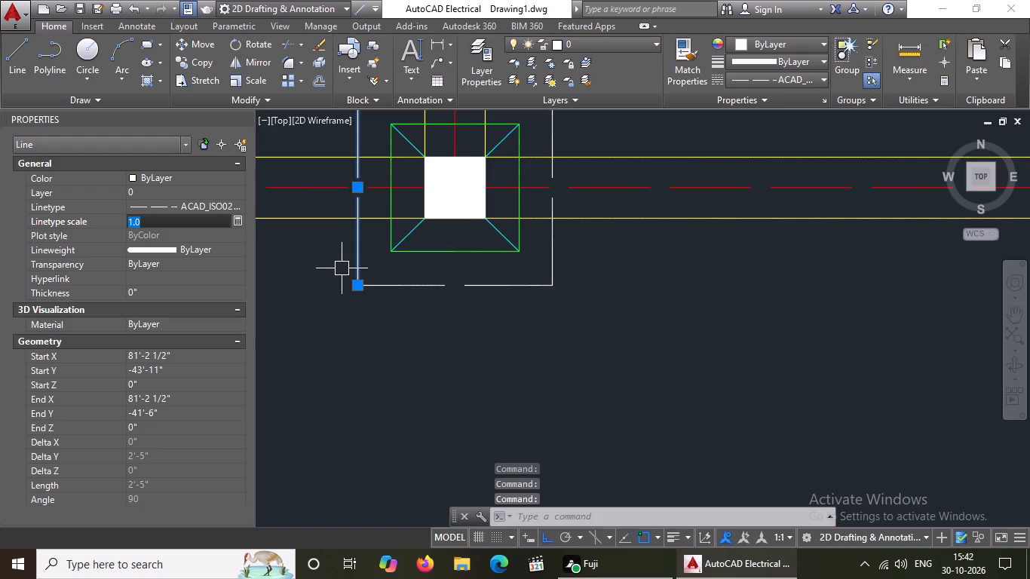
key(BackSpace)
key(BackSpace)
text(0.6)
key(Return)
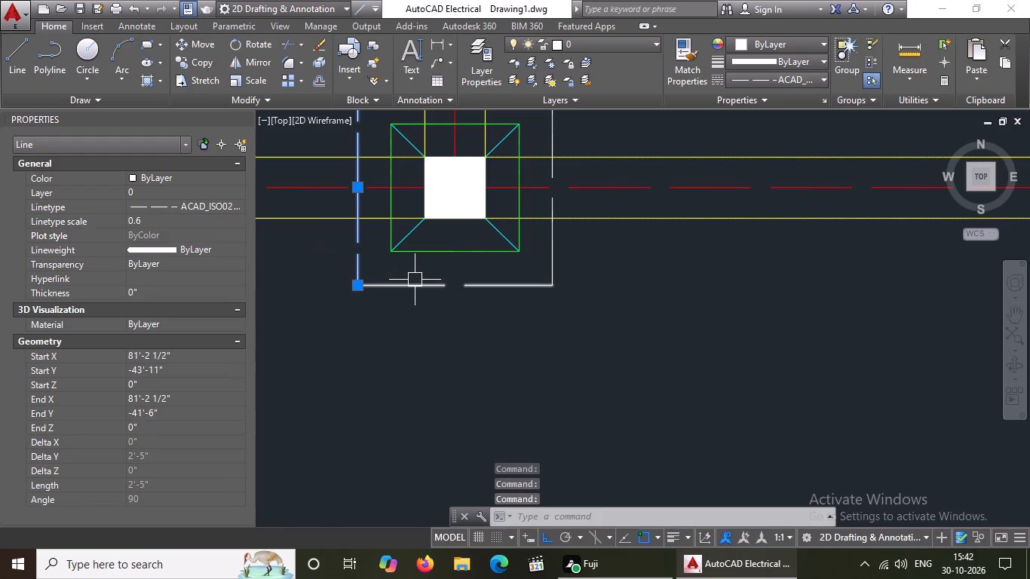
Set the linetype scale to 0.6 for the bottom edge of the same middle footing outline on the lowest beam line.
click(416, 280)
click(145, 219)
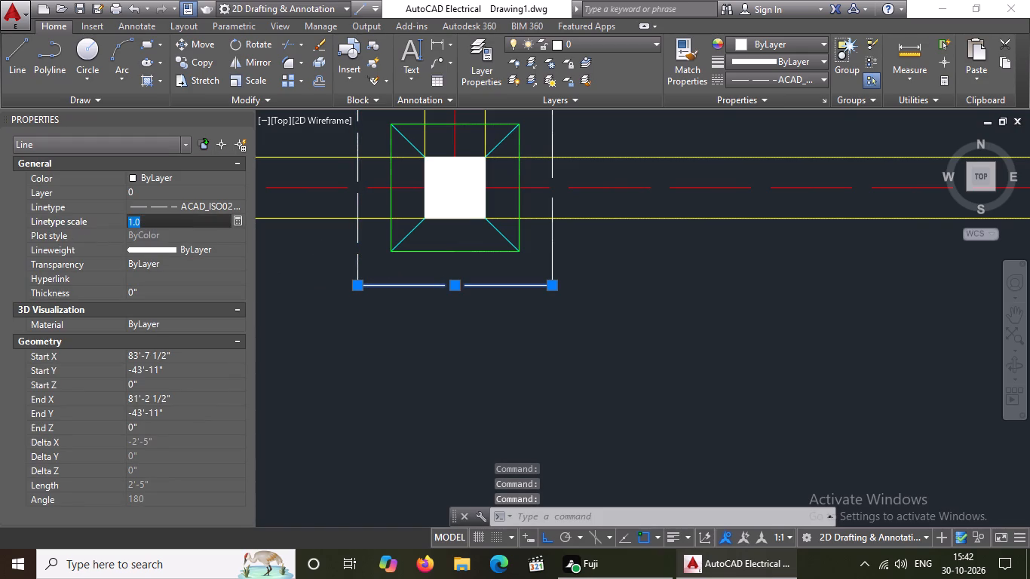
key(BackSpace)
key(BackSpace)
text(0.6)
key(Return)
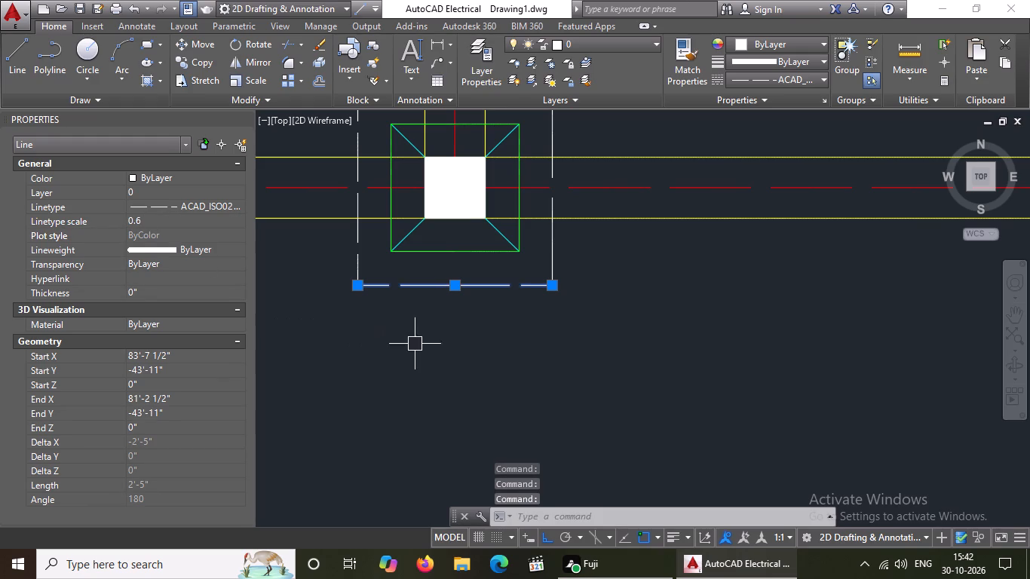
Set the linetype scale to 0.6 for the right edge of the same middle footing outline on the lowest beam line.
scroll(427, 346, down, 2)
scroll(455, 314, up, 1)
click(489, 297)
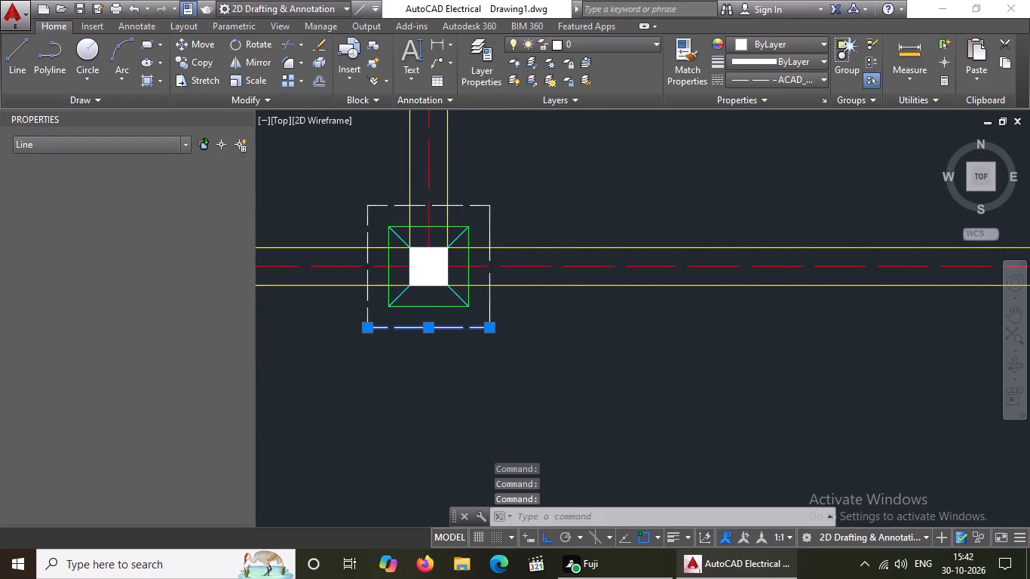
click(157, 222)
key(BackSpace)
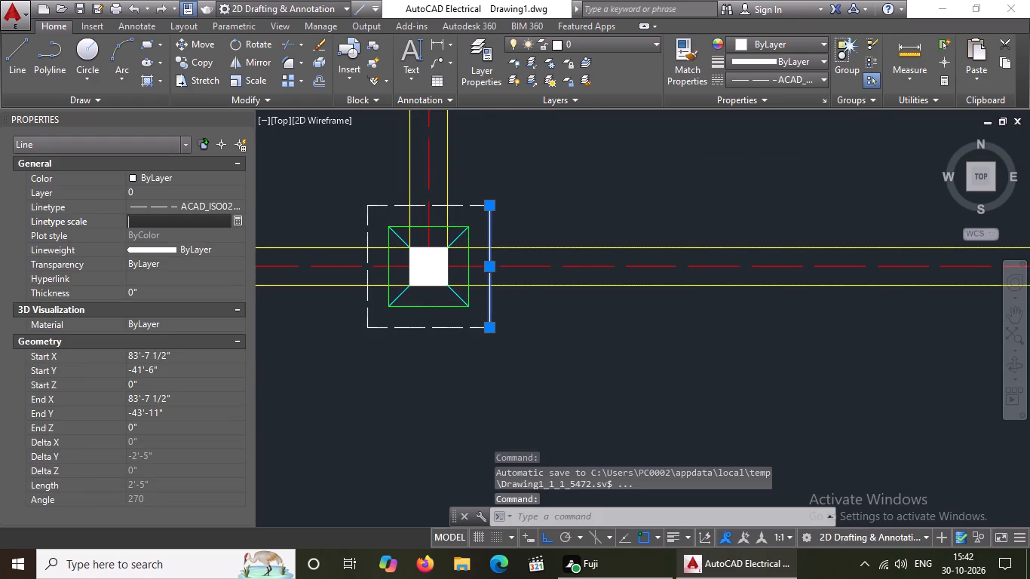
key(BackSpace)
text(0.6)
key(Return)
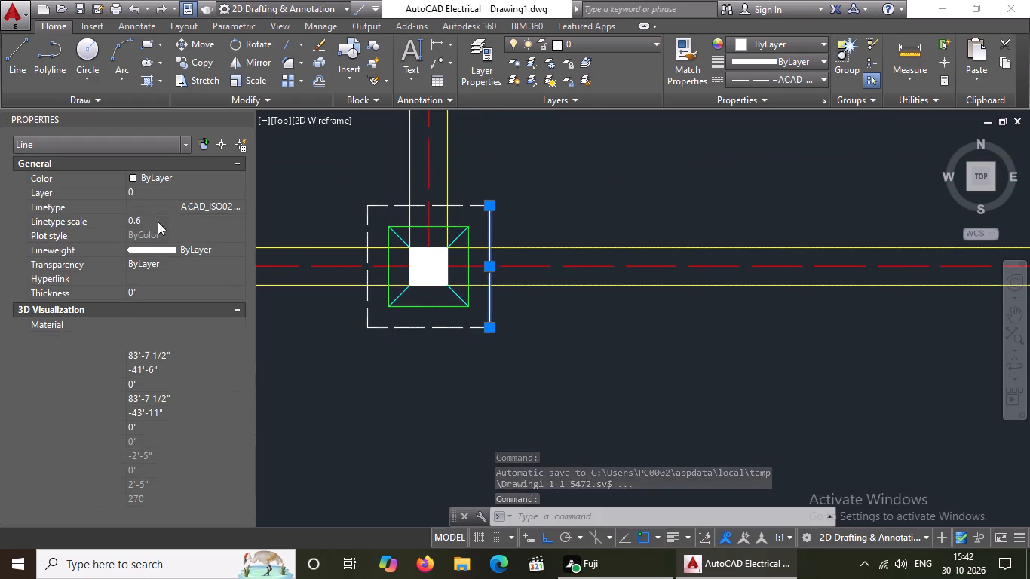
key(Escape)
Set the linetype scale to 0.6 for the bottom edge of the footing outline at the lowest beam line's right end.
scroll(446, 312, down, 2)
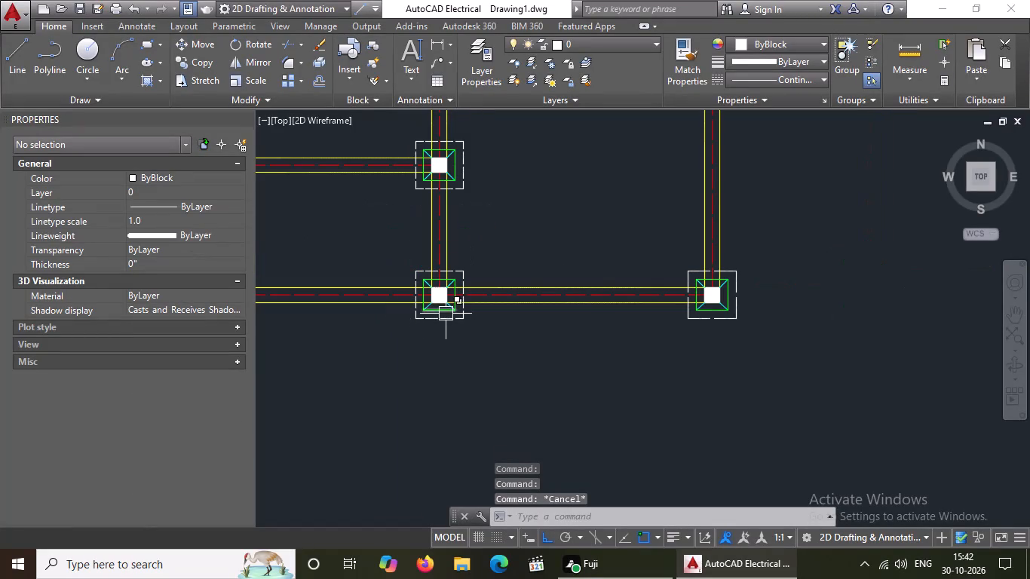
scroll(729, 332, up, 2)
click(674, 297)
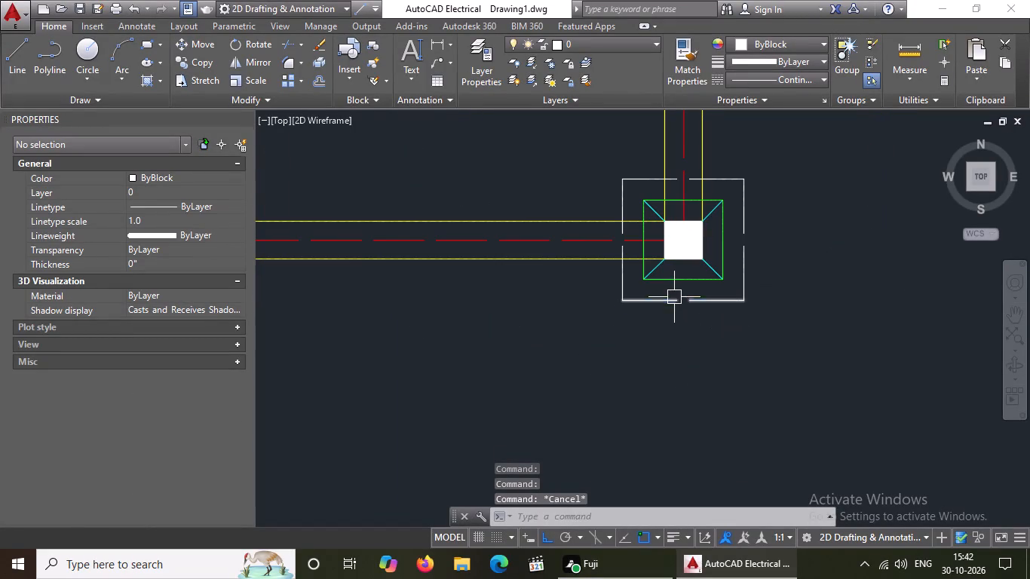
click(170, 220)
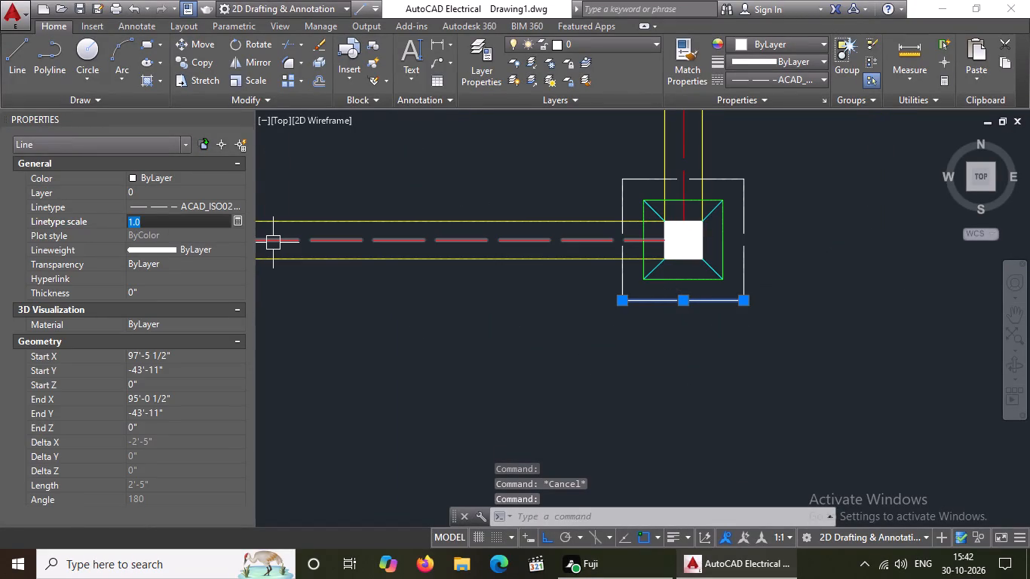
text(0.6)
key(Return)
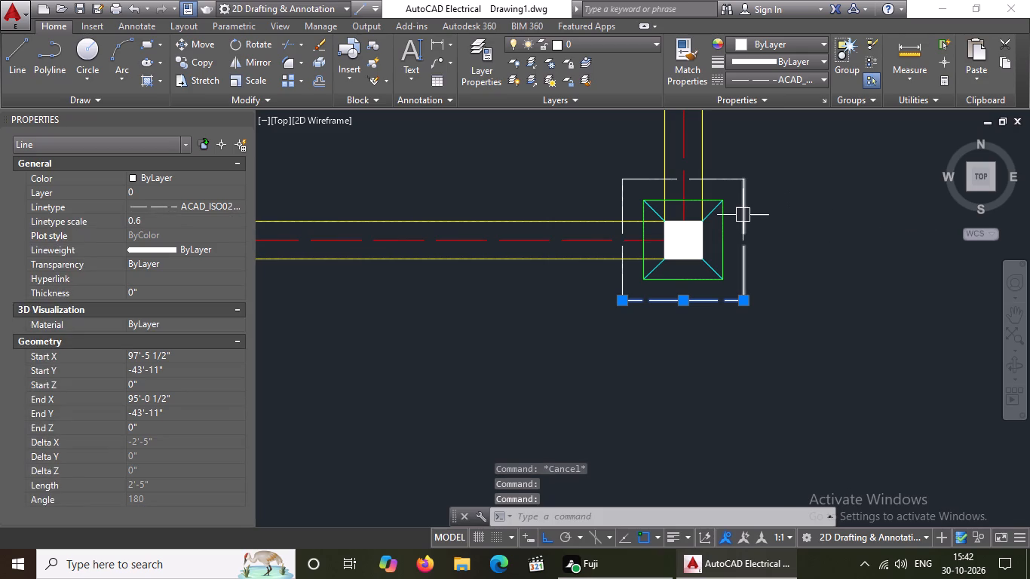
Set the linetype scale to 0.6 for the right edge of the same footing outline at the lowest beam line's right end.
click(742, 215)
click(143, 223)
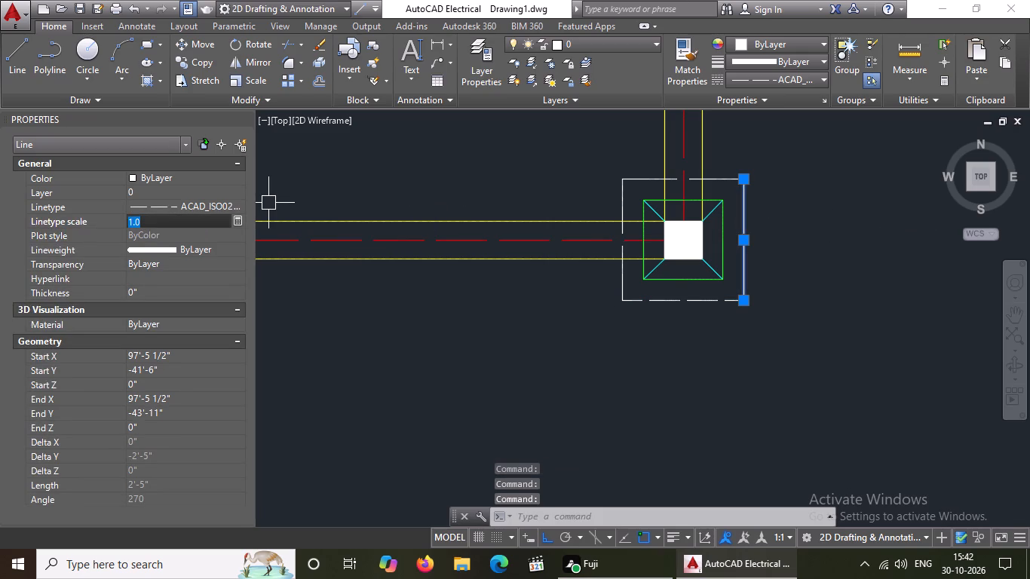
key(BackSpace)
key(BackSpace)
text(0.6)
key(Return)
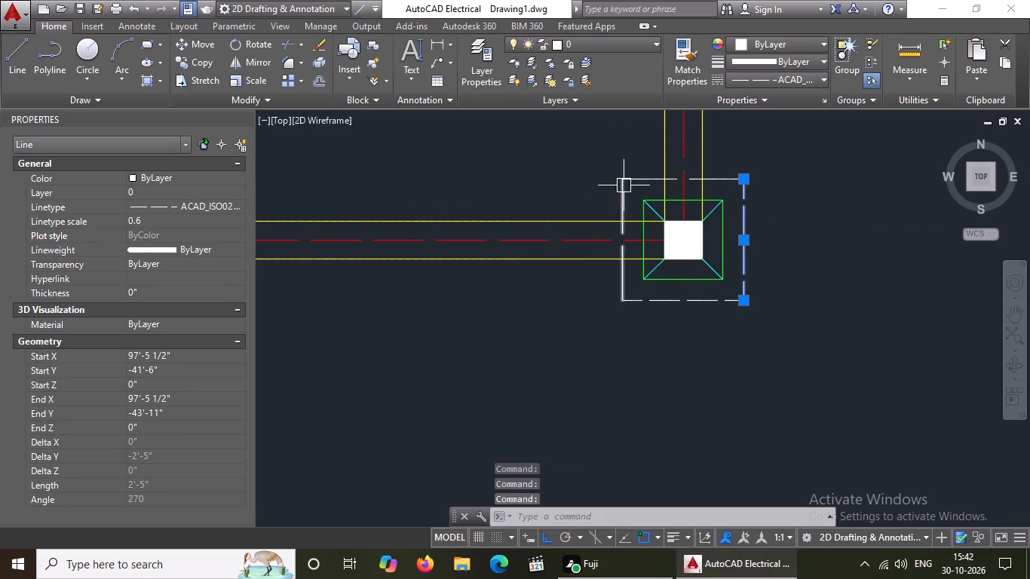
Set the linetype scale to 0.6 for the top edge of the same footing outline at the lowest beam line's right end.
click(633, 179)
click(165, 227)
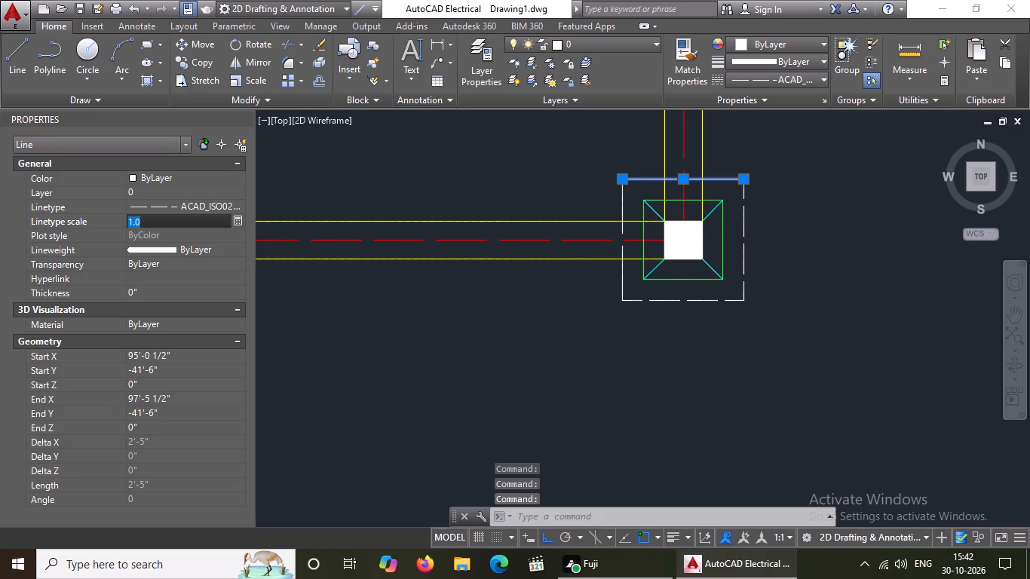
key(BackSpace)
key(BackSpace)
text(0.6)
key(Return)
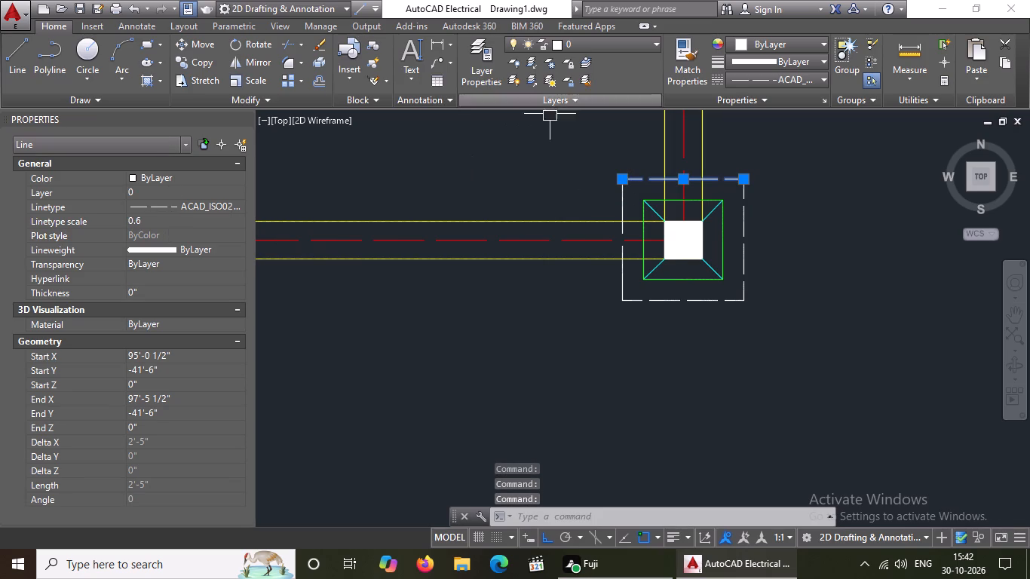
Set the linetype scale to 0.6 for the left edge of the same footing outline at the lowest beam line's right end.
click(624, 204)
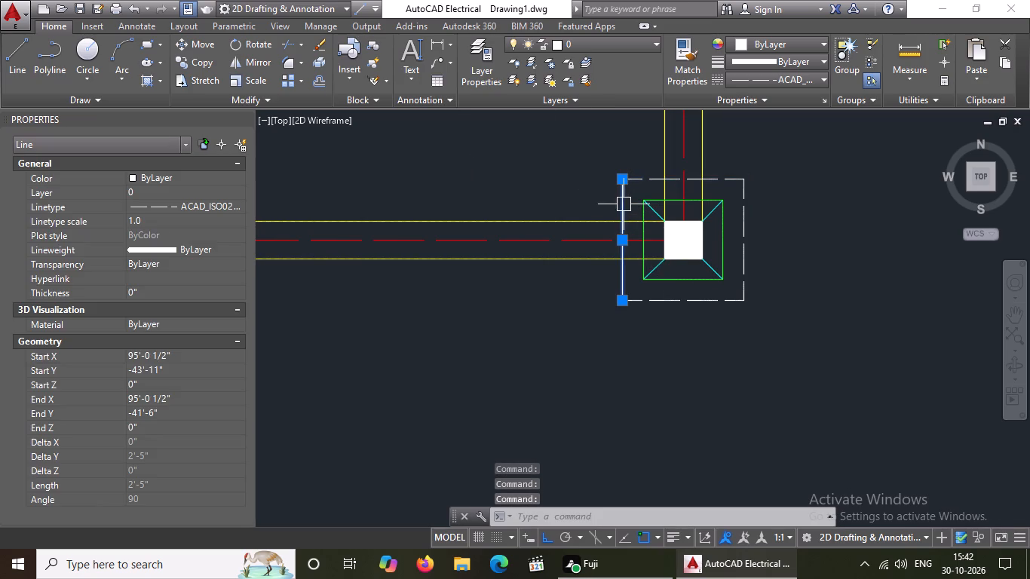
click(158, 213)
click(157, 219)
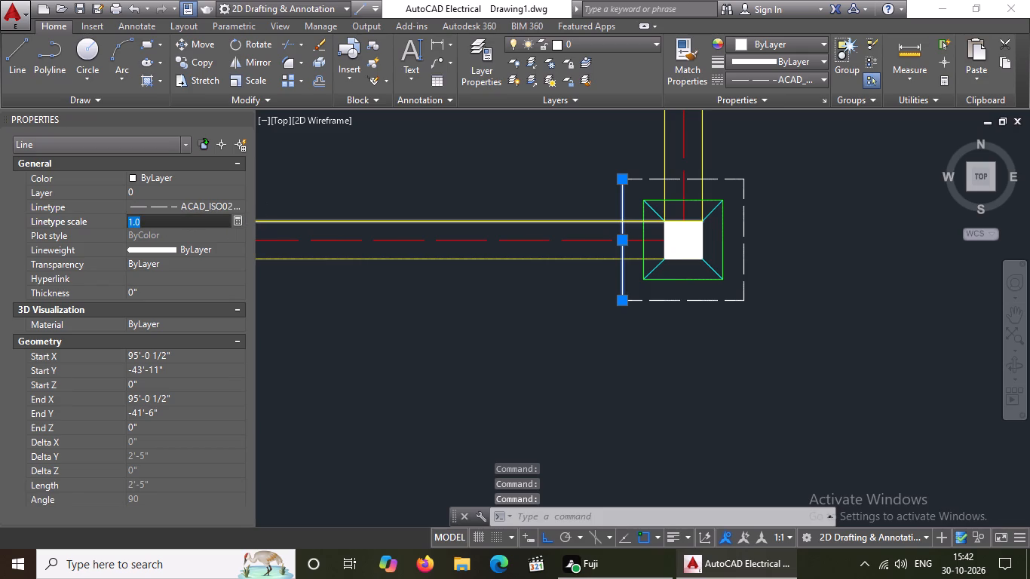
key(BackSpace)
key(BackSpace)
text(0.6)
key(Return)
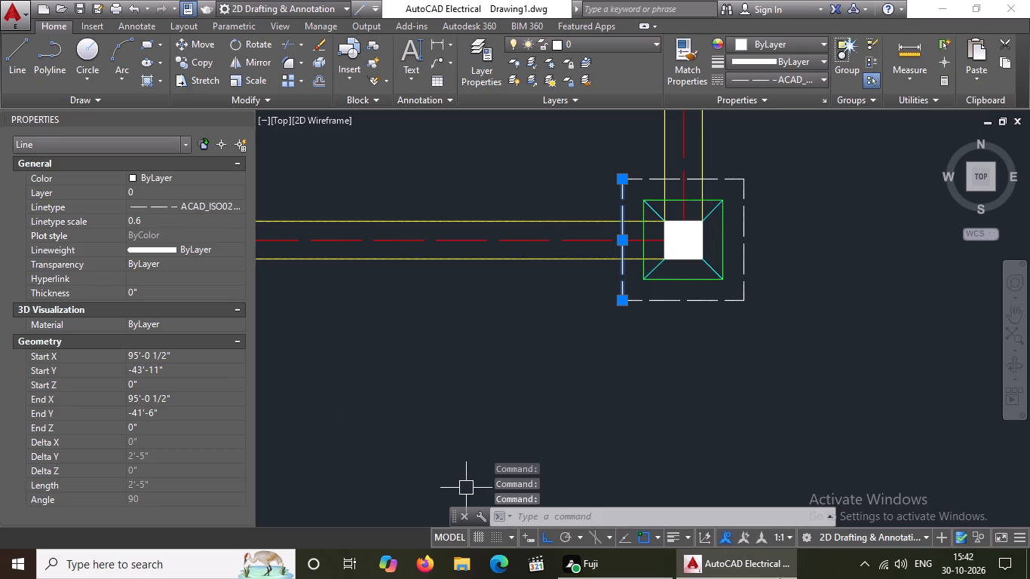
scroll(698, 371, down, 2)
scroll(694, 345, up, 3)
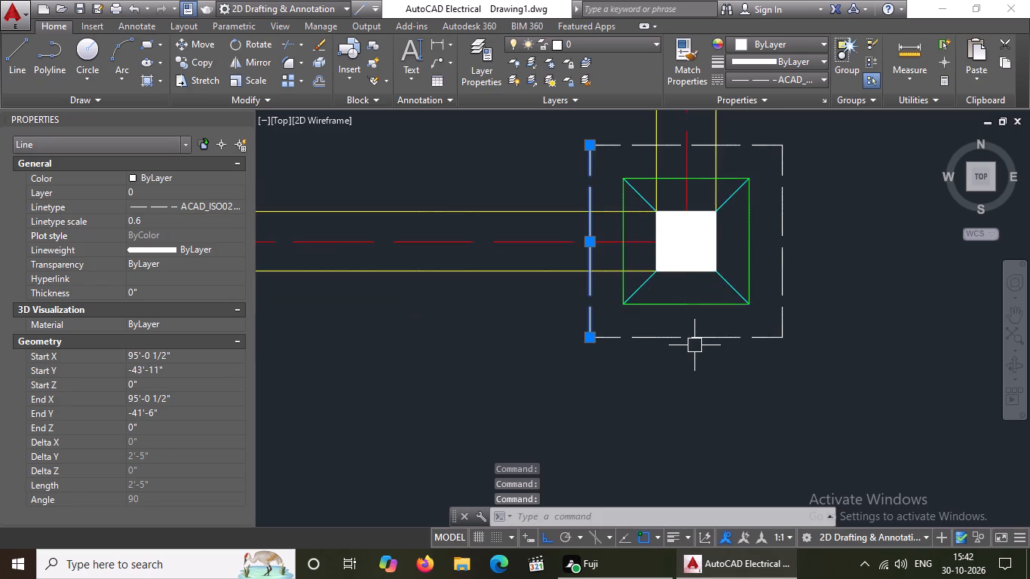
scroll(694, 345, down, 2)
key(Escape)
Examine the footing outlines throughout the column and beam plan for edges whose dash pattern does not match the others.
scroll(697, 342, down, 4)
scroll(673, 348, up, 3)
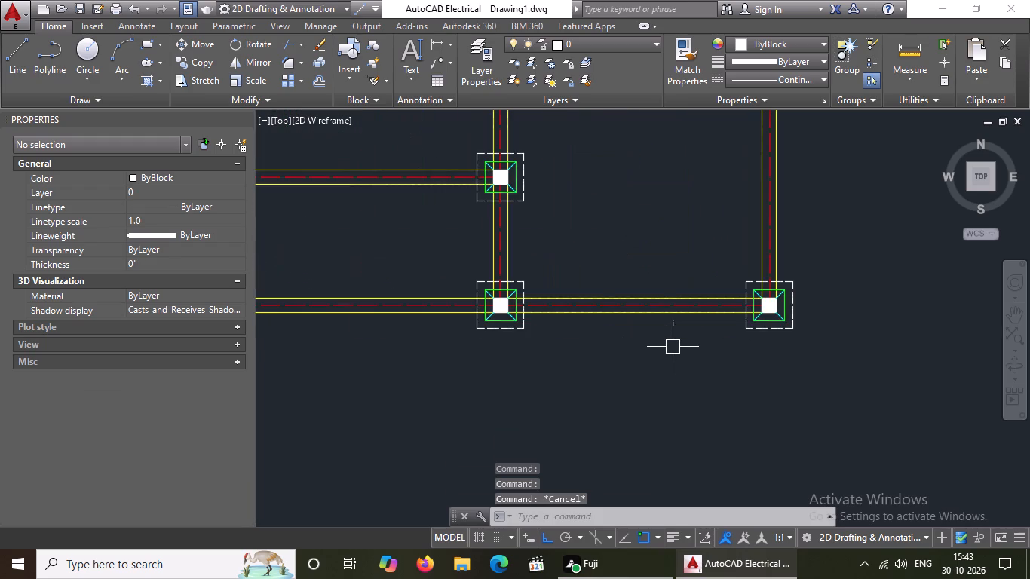
scroll(673, 347, down, 2)
scroll(611, 329, up, 2)
scroll(611, 329, down, 2)
scroll(488, 323, up, 2)
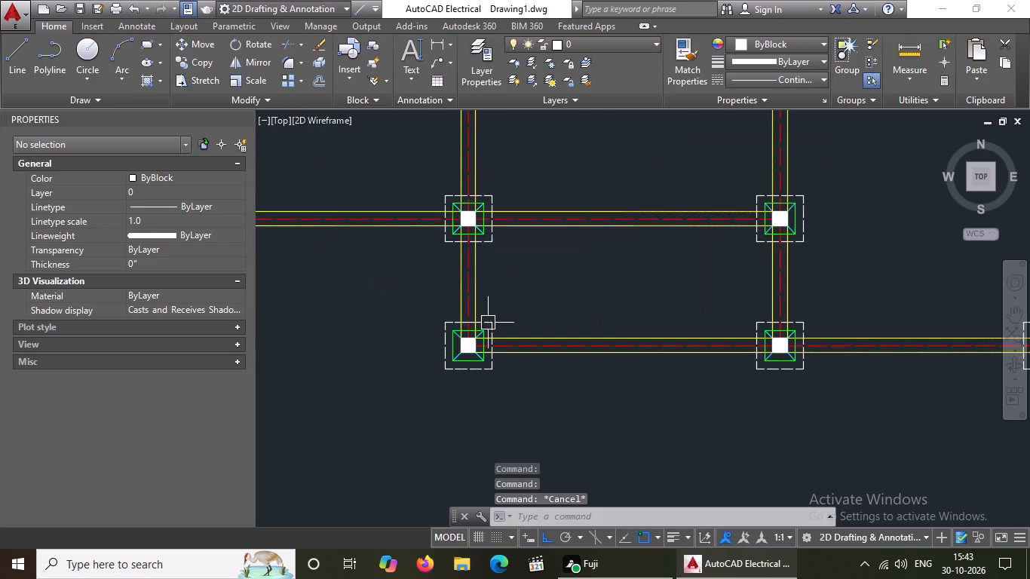
scroll(488, 323, down, 2)
scroll(384, 276, up, 3)
scroll(384, 276, down, 2)
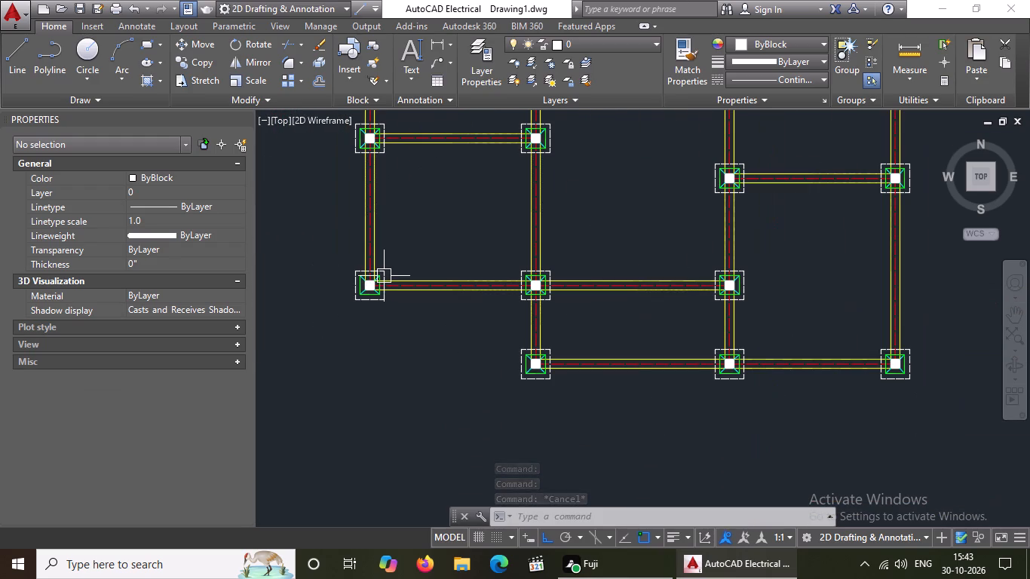
middle_drag(673, 316, 651, 360)
scroll(671, 349, up, 2)
scroll(671, 349, down, 1)
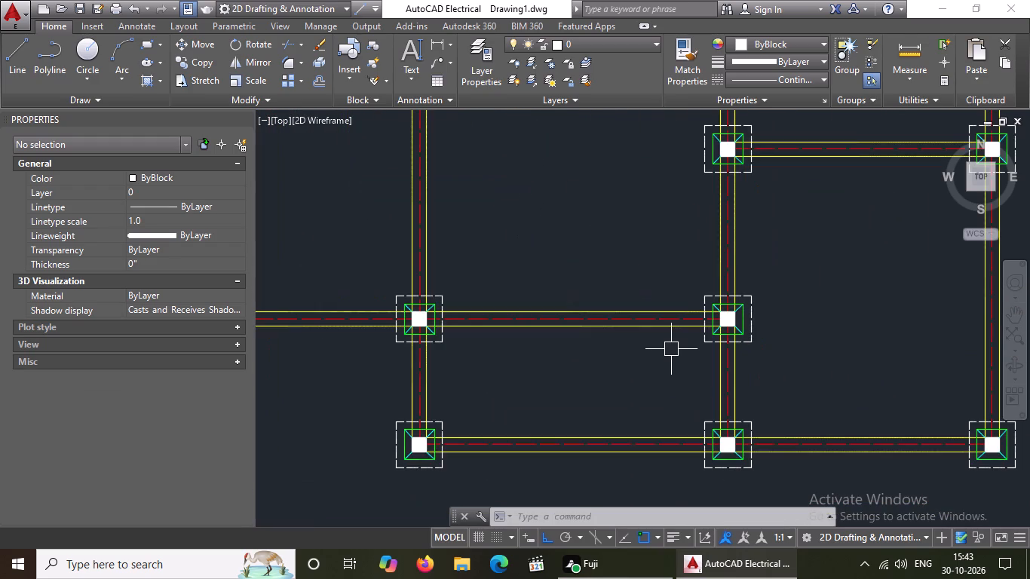
scroll(679, 288, down, 2)
middle_drag(672, 283, 642, 424)
scroll(425, 357, up, 2)
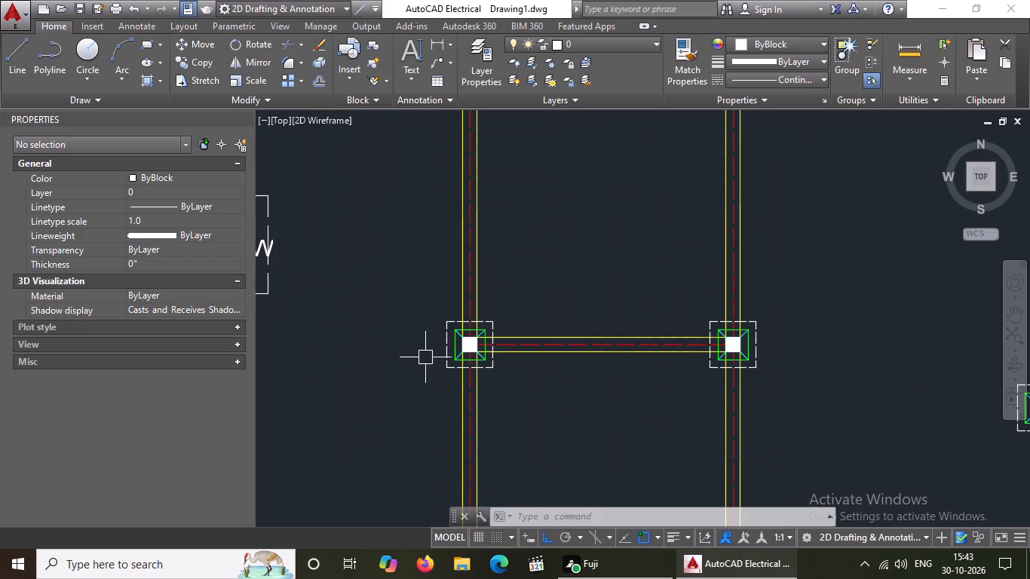
scroll(425, 357, down, 2)
scroll(777, 376, up, 2)
scroll(642, 364, down, 2)
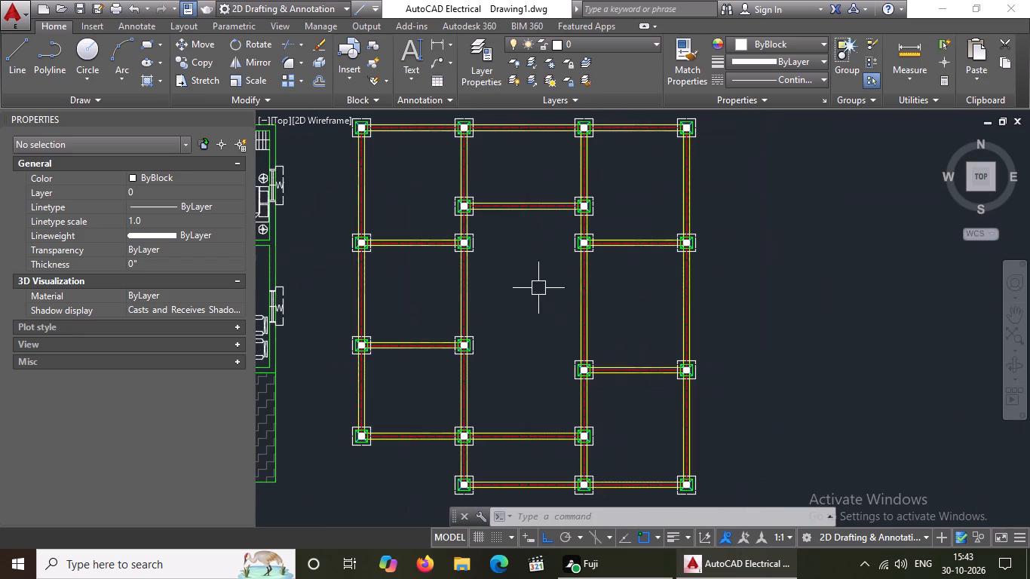
scroll(399, 234, up, 2)
scroll(399, 234, down, 2)
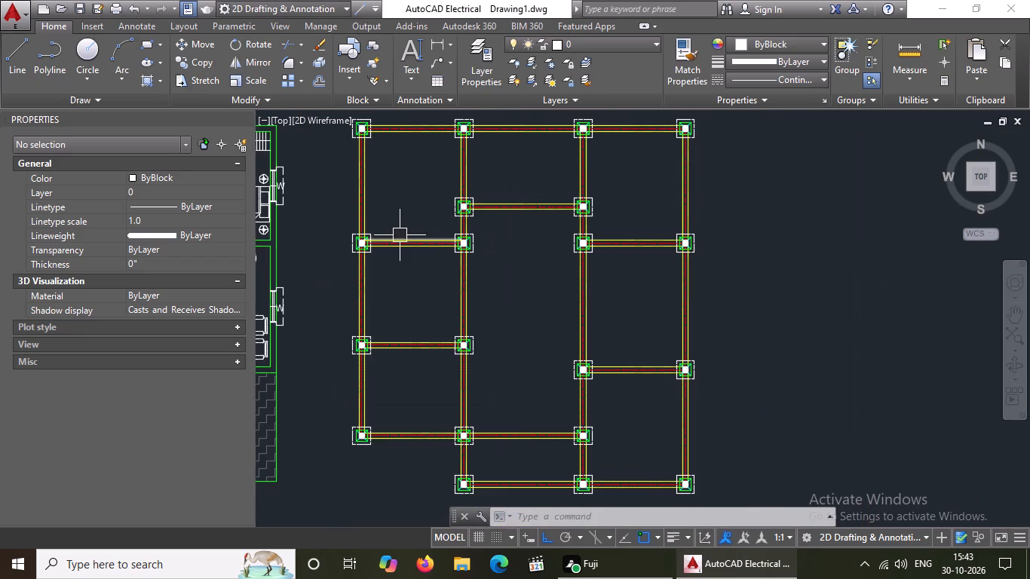
scroll(492, 188, up, 3)
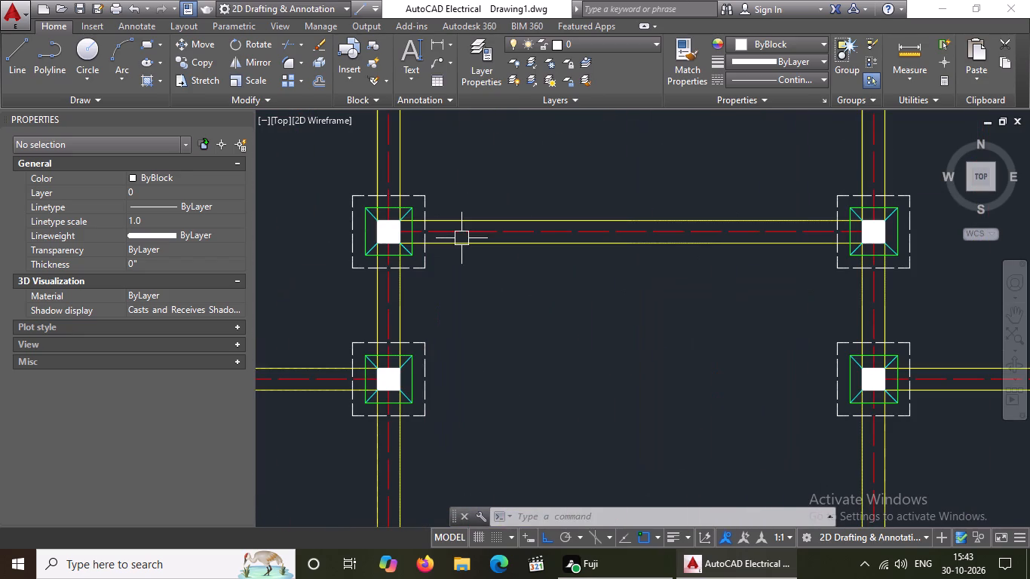
scroll(435, 253, down, 5)
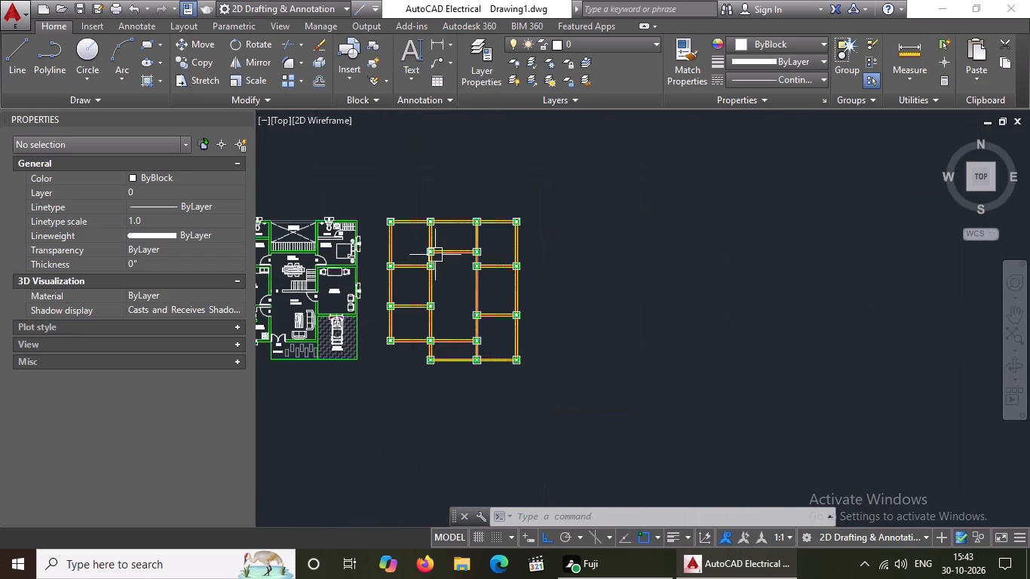
scroll(383, 378, up, 2)
scroll(508, 323, up, 3)
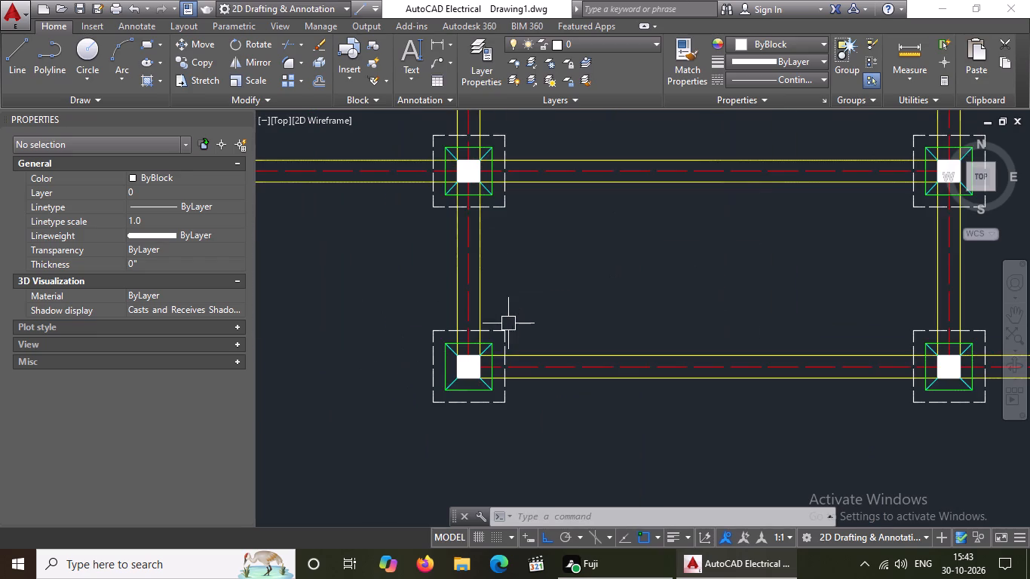
scroll(502, 332, down, 2)
scroll(316, 274, up, 1)
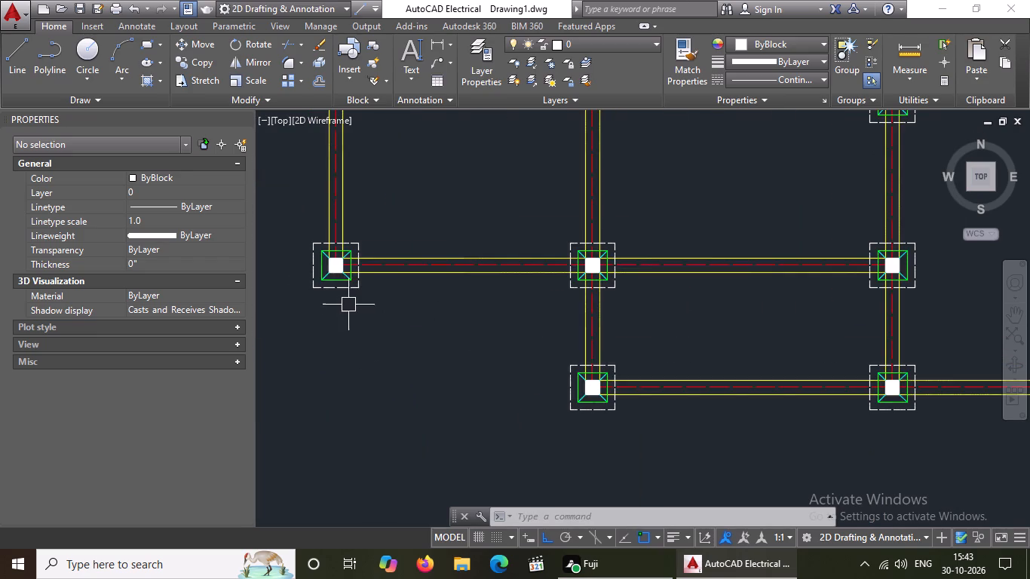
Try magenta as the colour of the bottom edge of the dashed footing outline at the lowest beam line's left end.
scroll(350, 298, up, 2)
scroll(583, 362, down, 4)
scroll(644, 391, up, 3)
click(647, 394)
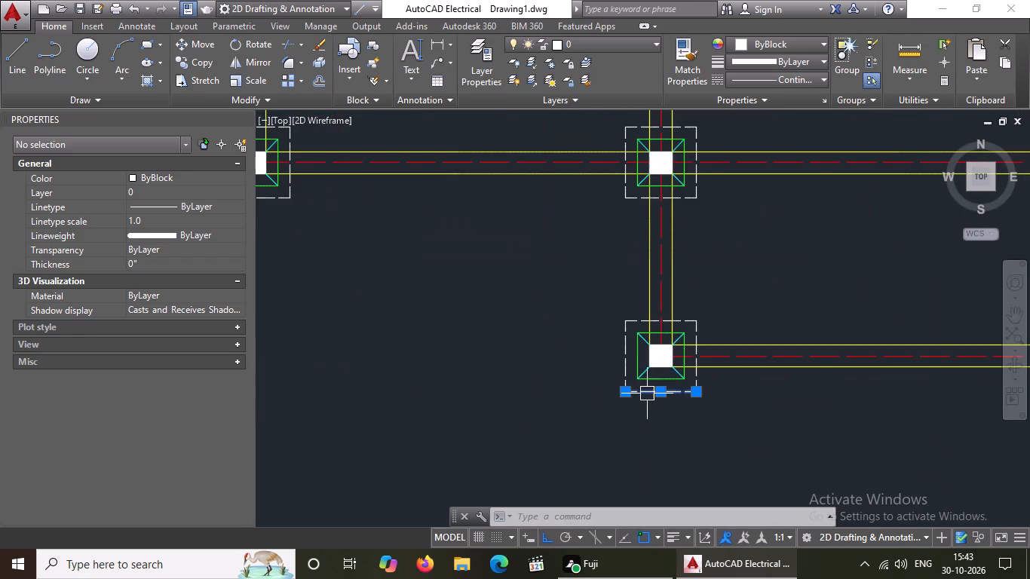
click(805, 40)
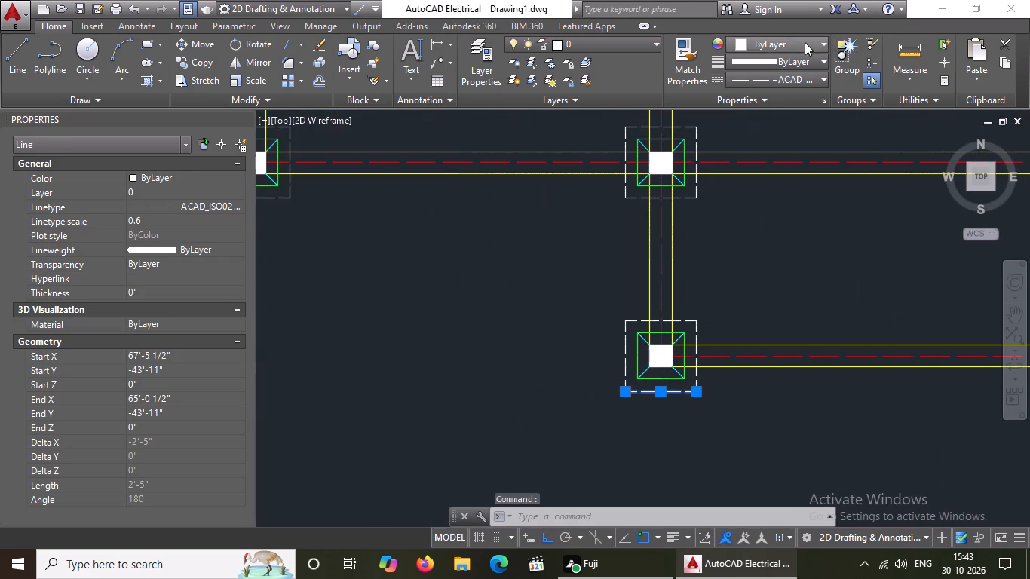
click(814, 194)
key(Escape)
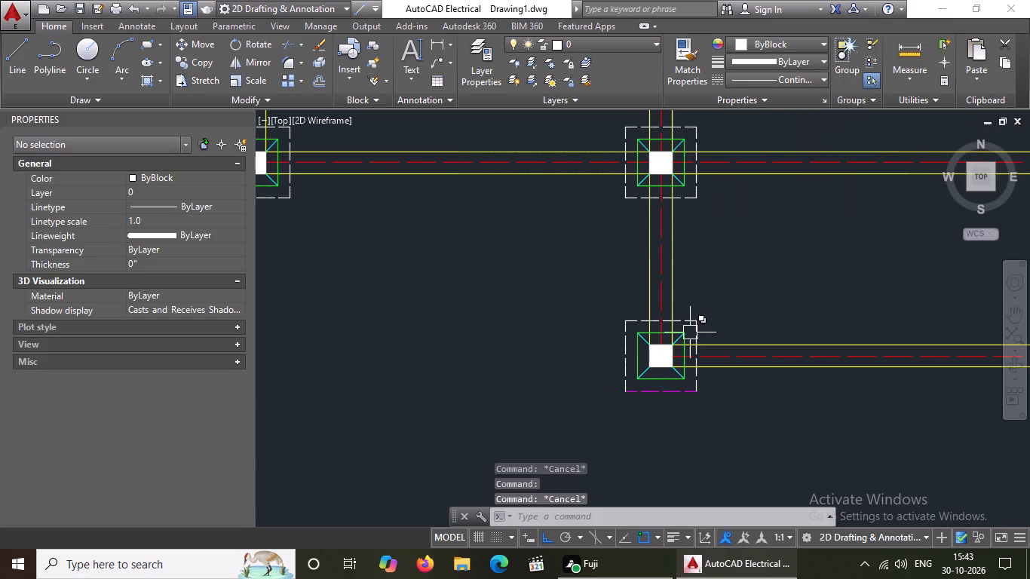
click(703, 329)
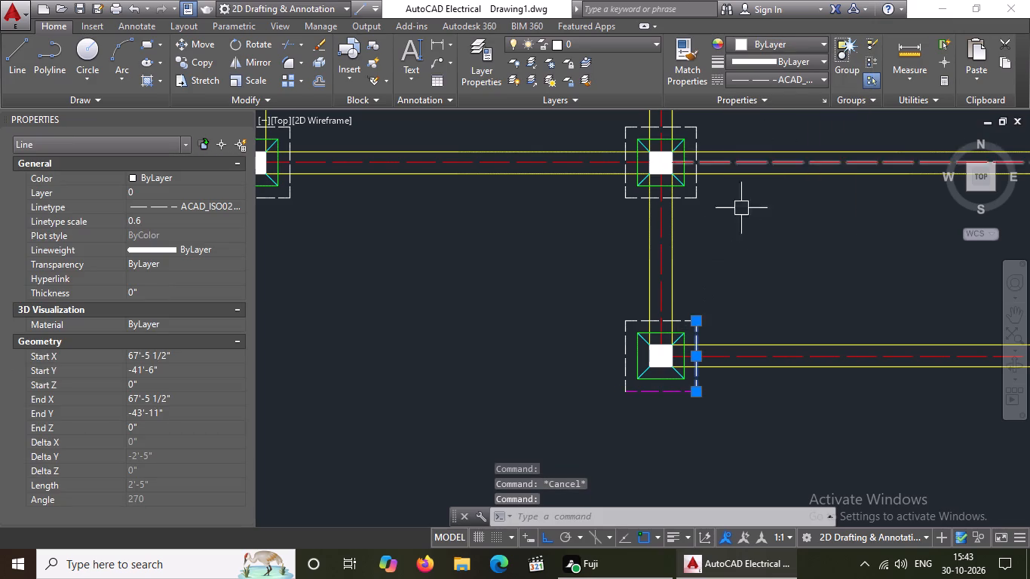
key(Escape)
Set the bottom and right edges of the dashed footing outline at the lowest beam line's left end to cyan.
click(657, 396)
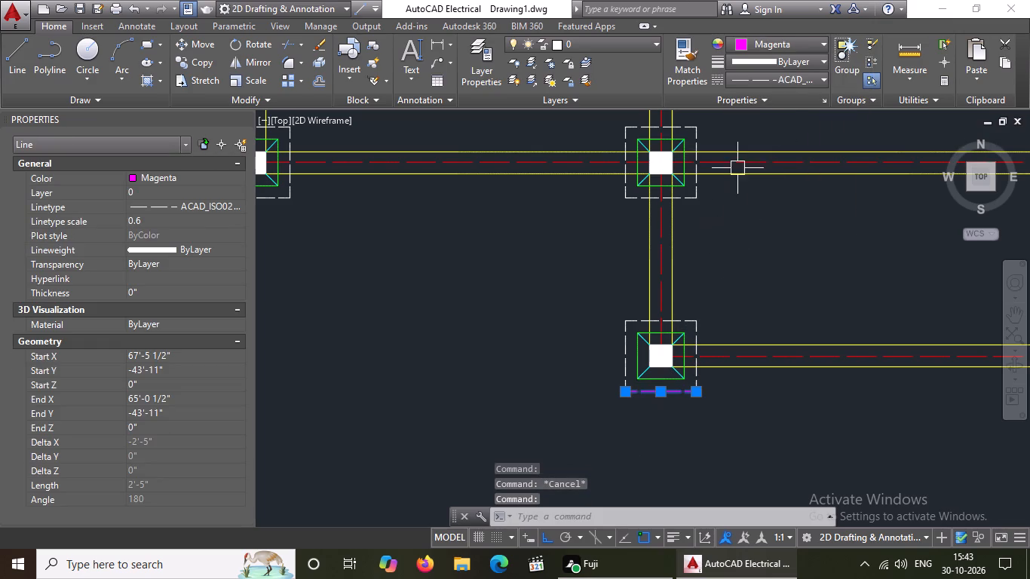
click(815, 41)
click(783, 201)
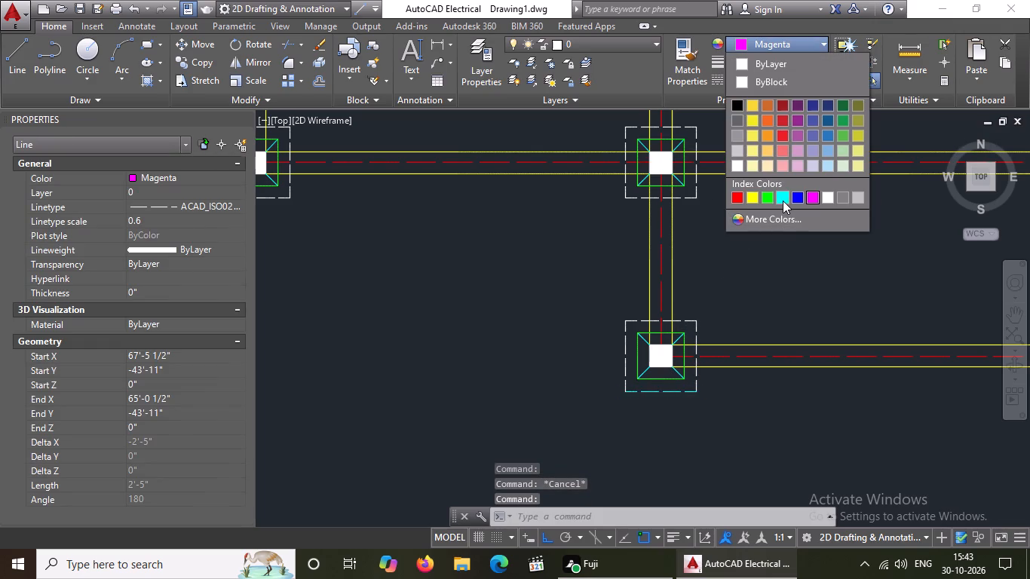
key(Escape)
click(691, 322)
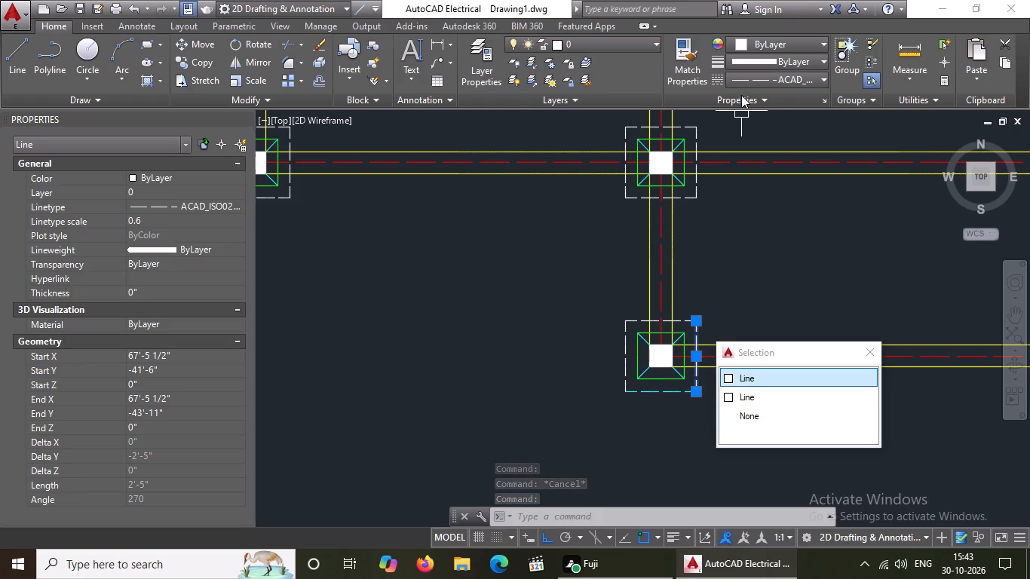
click(761, 42)
click(784, 195)
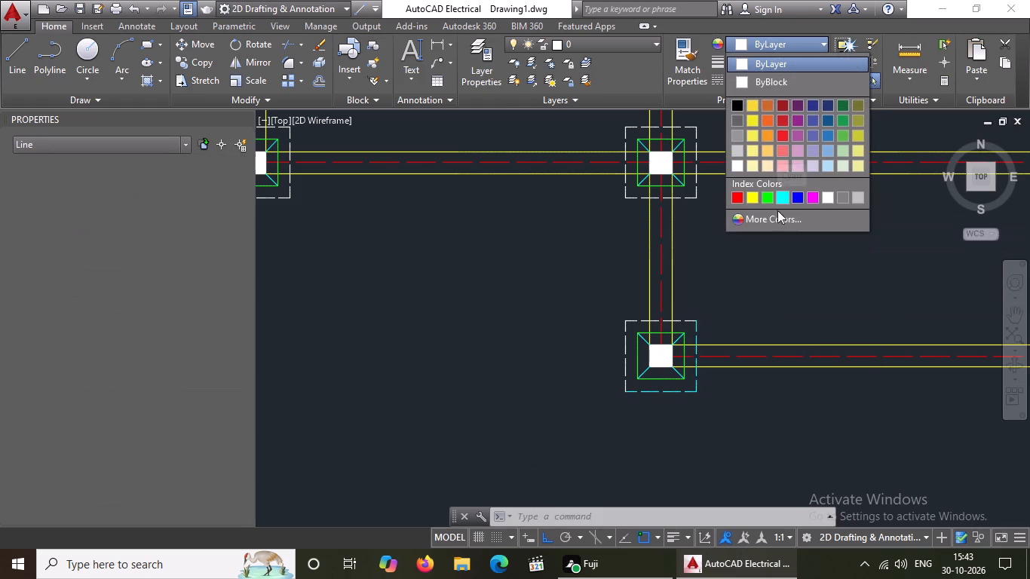
key(Escape)
Set the top and left edges of the same footing outline at the lowest beam line's left end to cyan.
click(684, 323)
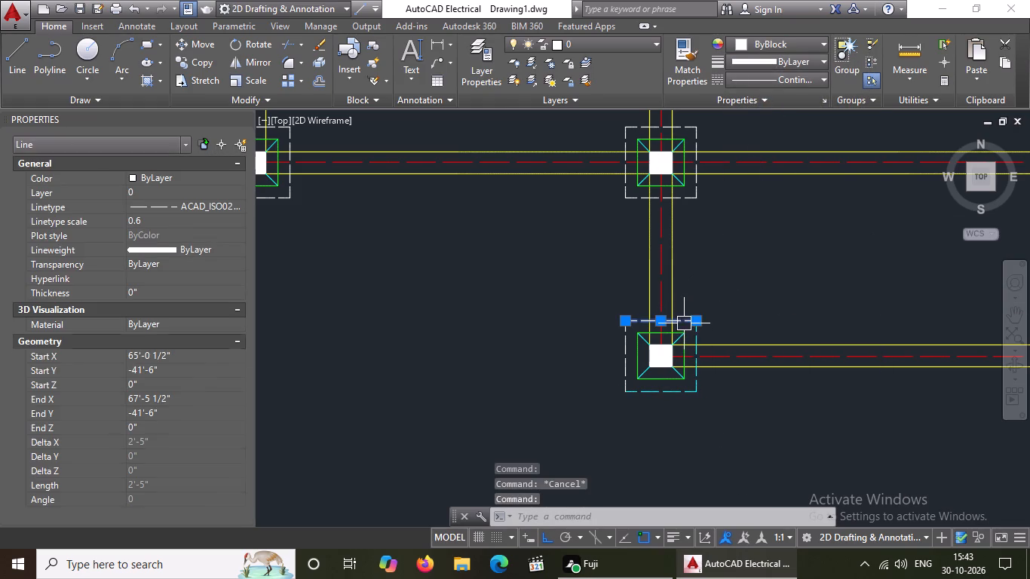
click(756, 47)
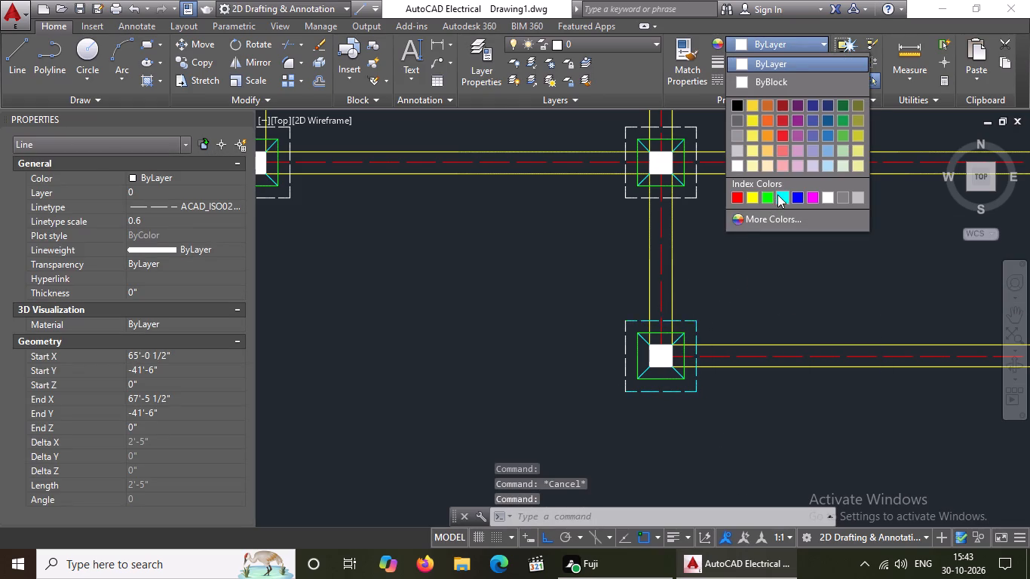
click(778, 195)
key(Escape)
click(630, 347)
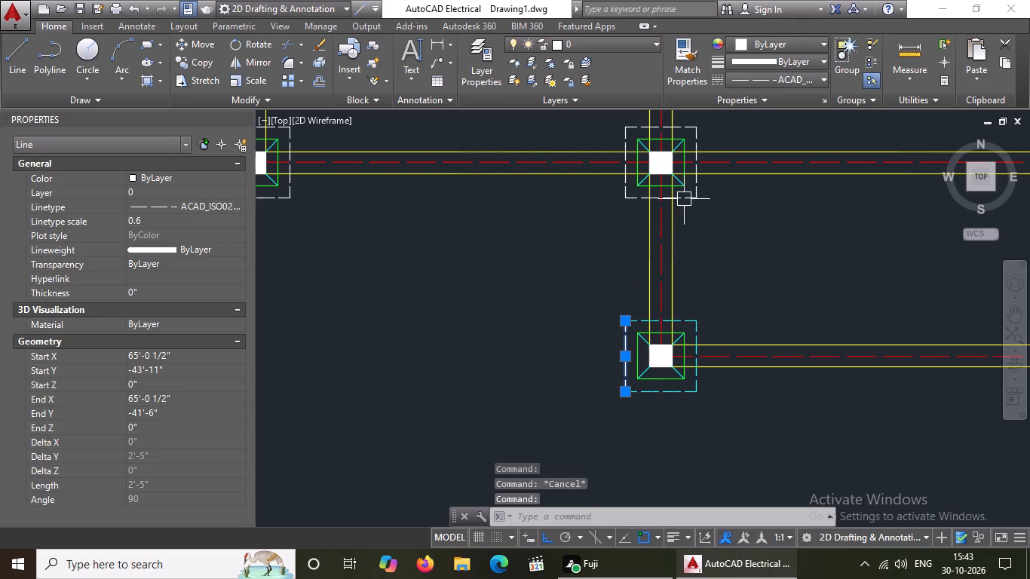
click(771, 39)
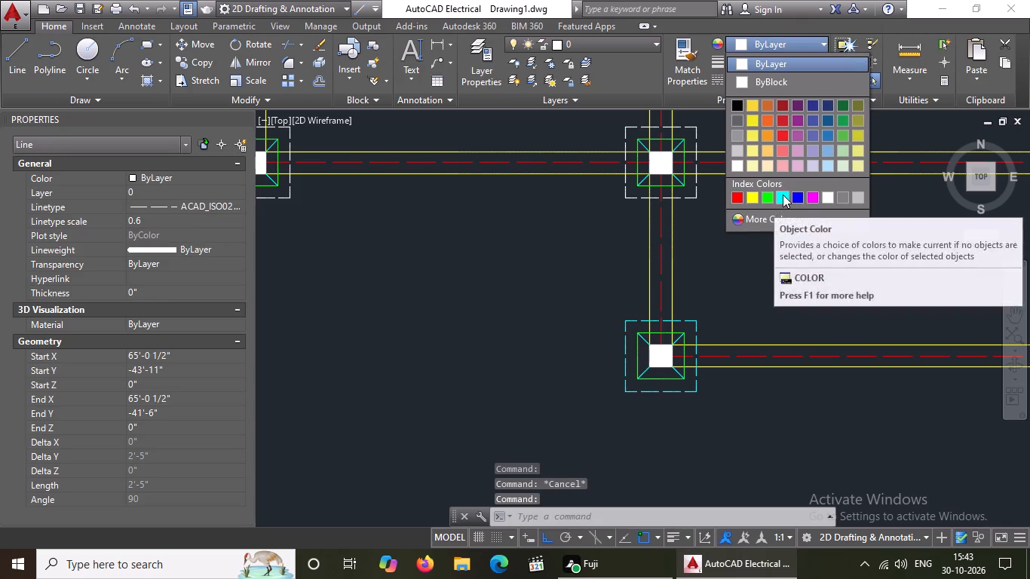
click(783, 195)
key(Escape)
Set the right edge of the middle footing outline on the lowest beam line to cyan.
scroll(575, 312, down, 1)
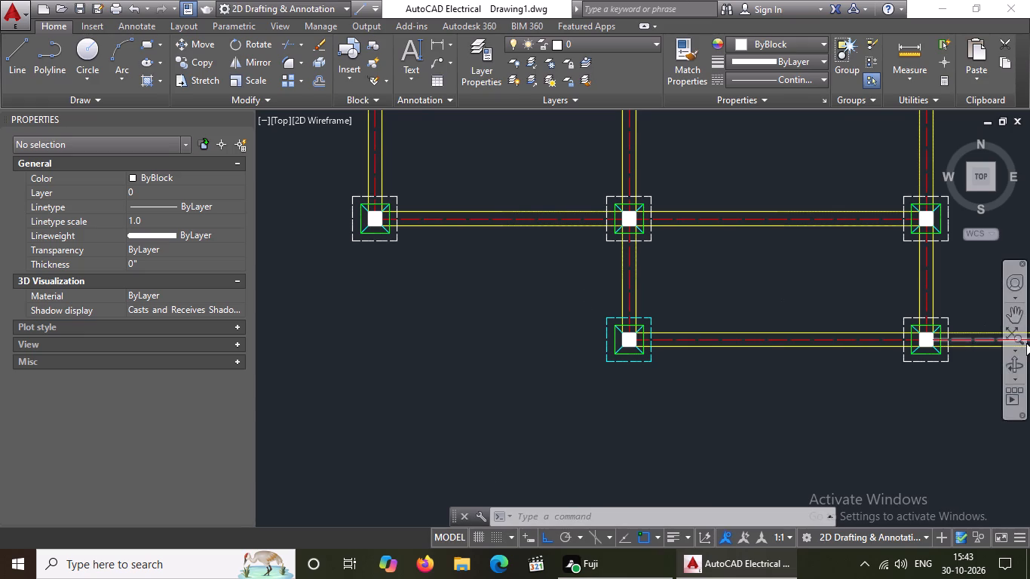
scroll(1025, 343, up, 1)
click(898, 305)
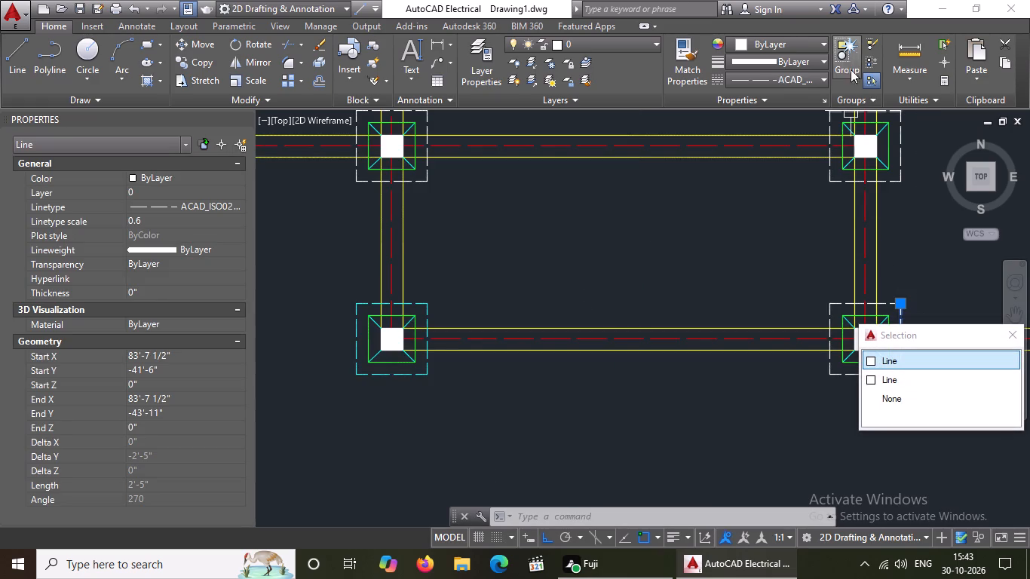
click(799, 46)
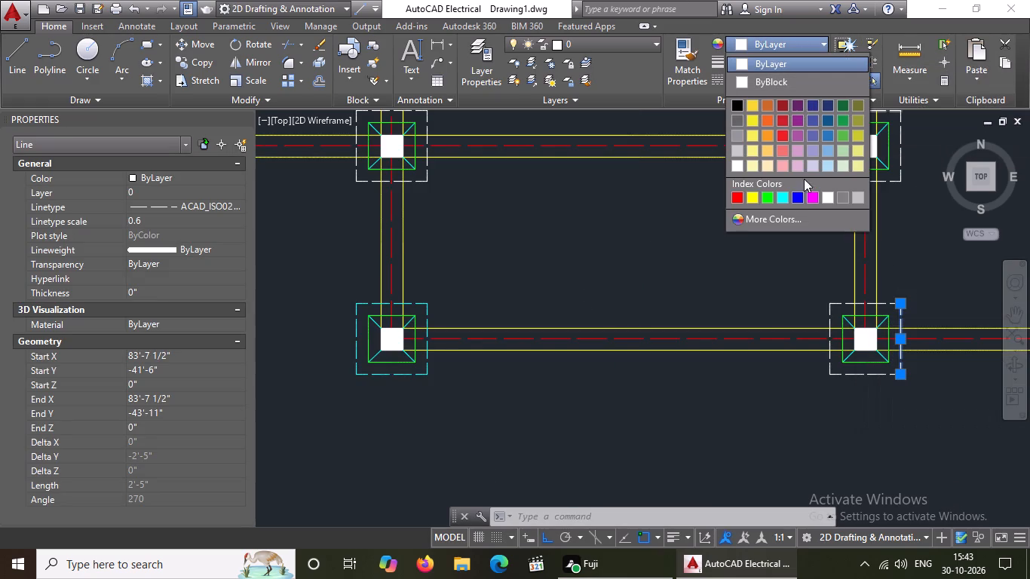
click(780, 193)
key(Escape)
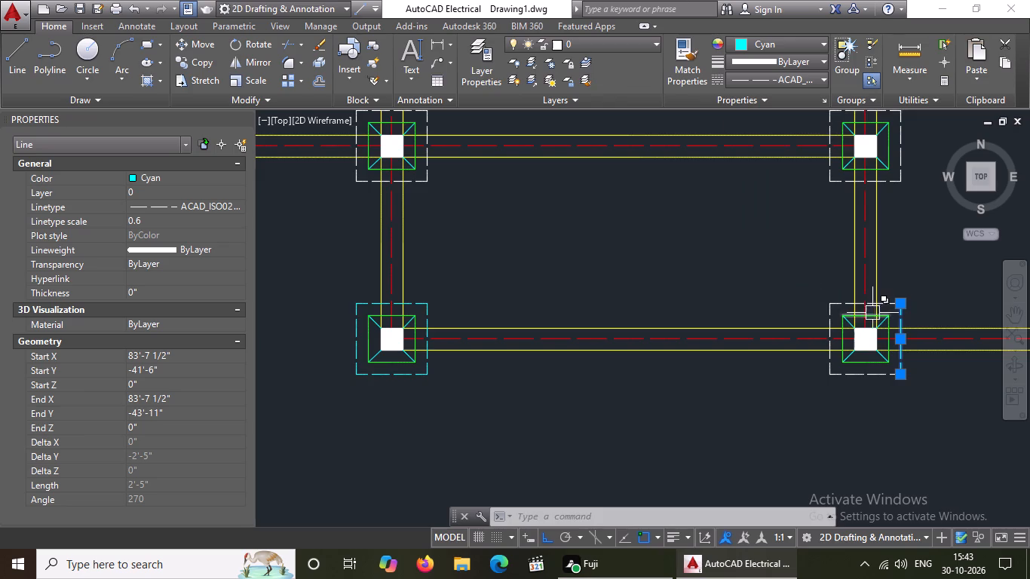
Set the top edge of the middle footing outline on the lowest beam line to cyan.
scroll(869, 317, up, 2)
click(796, 289)
click(805, 276)
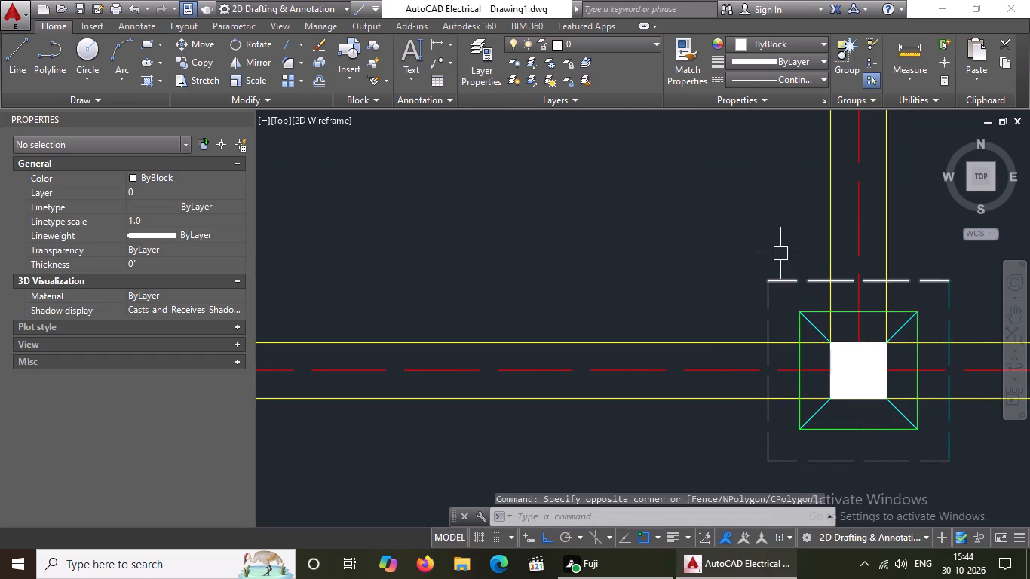
click(792, 301)
click(786, 271)
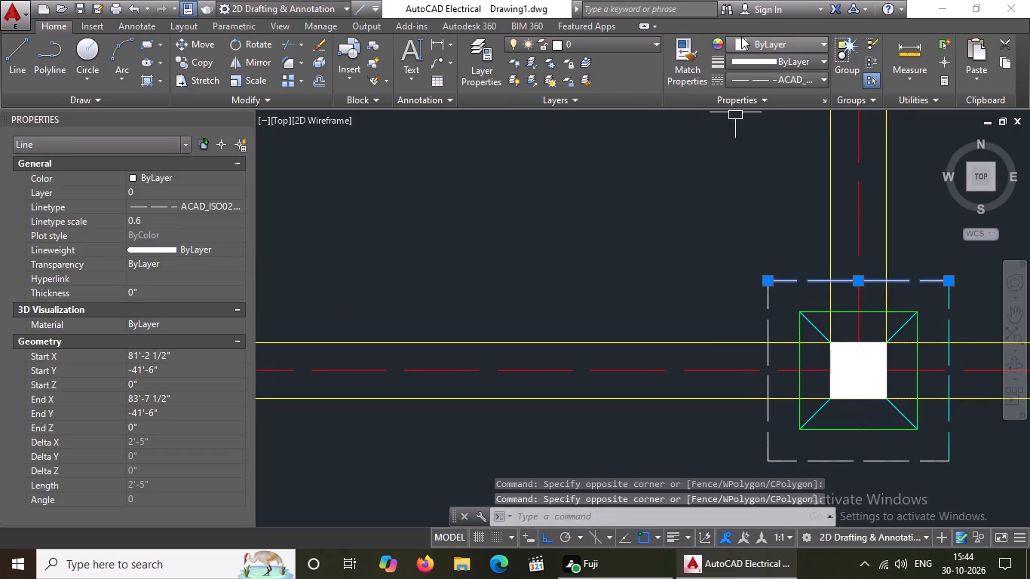
click(743, 35)
click(802, 41)
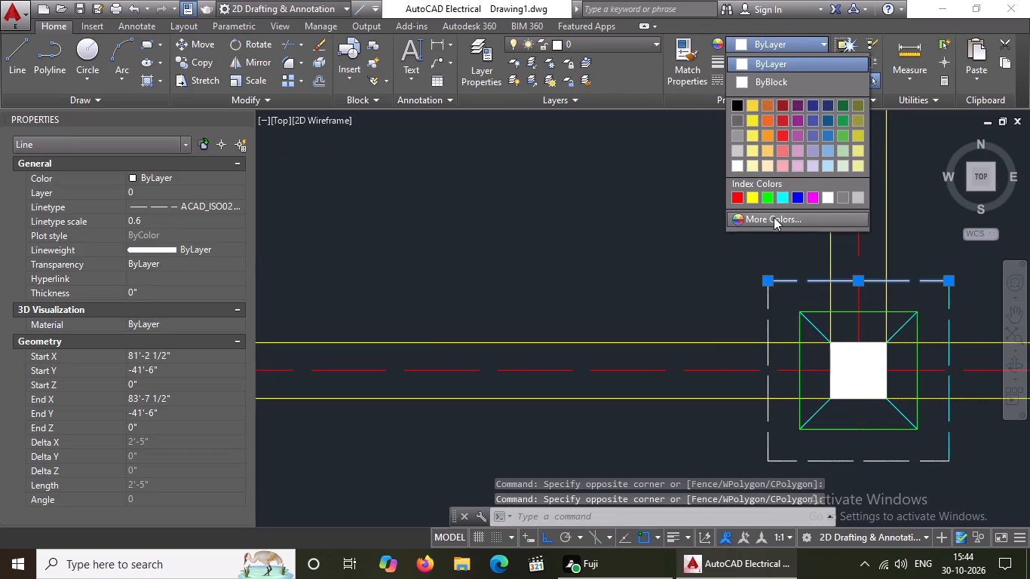
click(782, 198)
key(Escape)
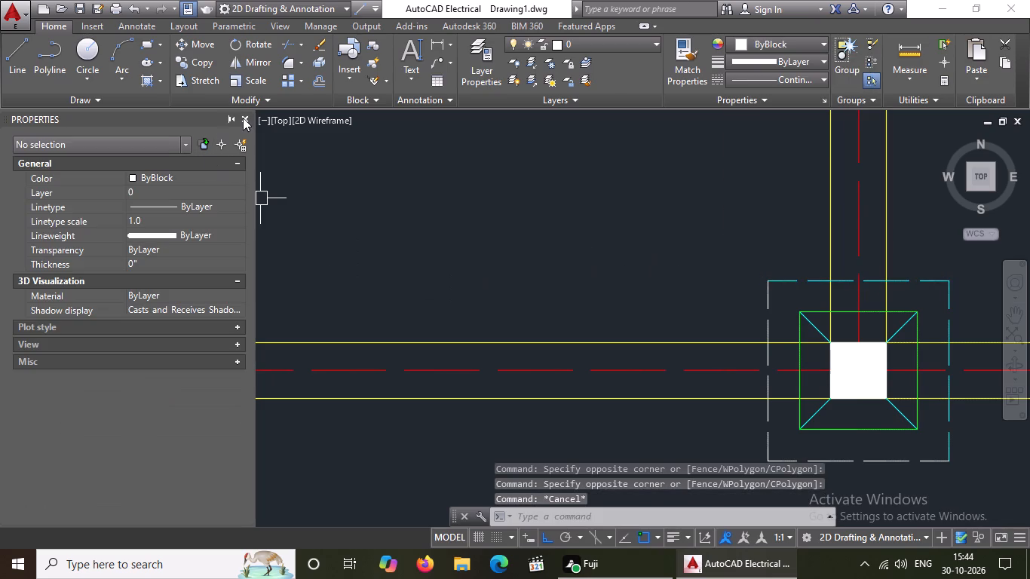
Close the Properties palette.
click(243, 118)
Set the left edge of the middle footing outline on the lowest beam line to cyan.
scroll(314, 234, down, 3)
key(Escape)
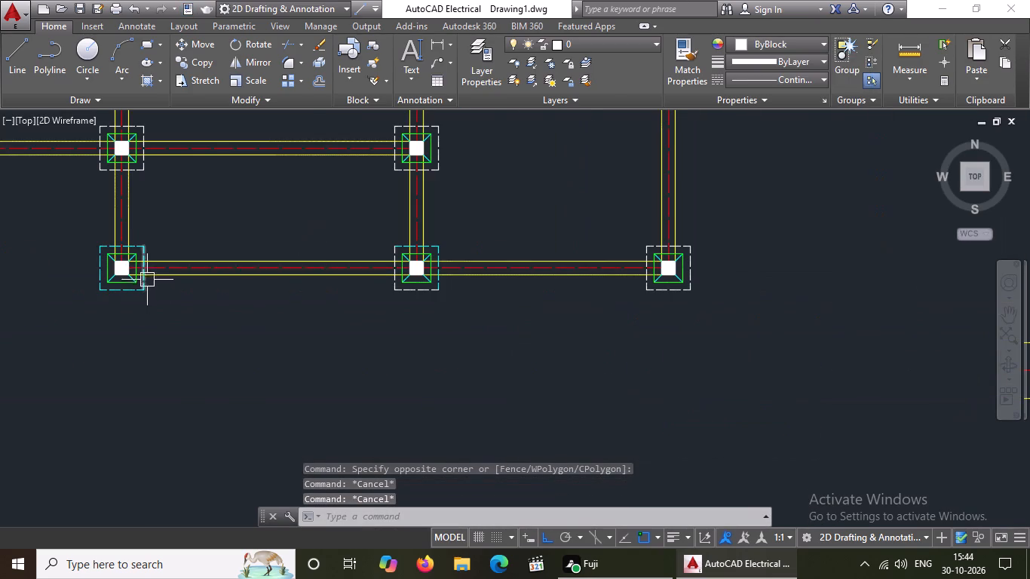
scroll(56, 290, up, 2)
scroll(56, 290, down, 1)
scroll(627, 265, up, 2)
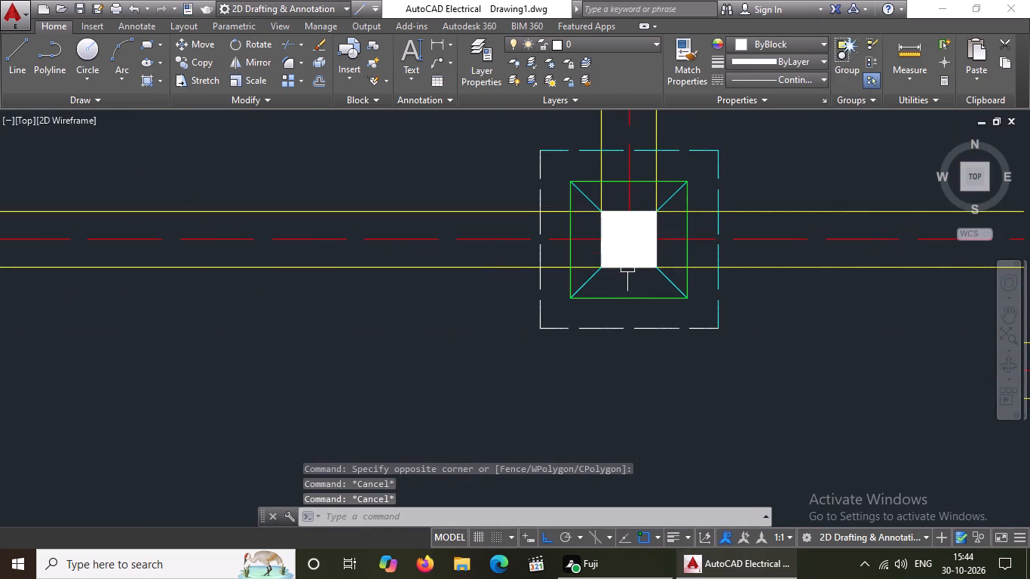
click(548, 306)
click(531, 321)
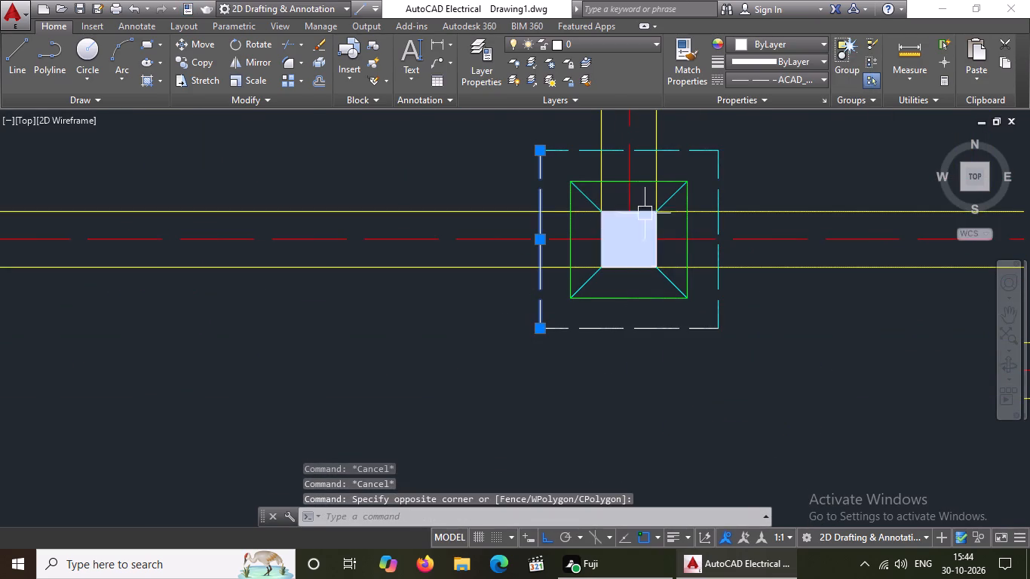
click(792, 47)
click(782, 195)
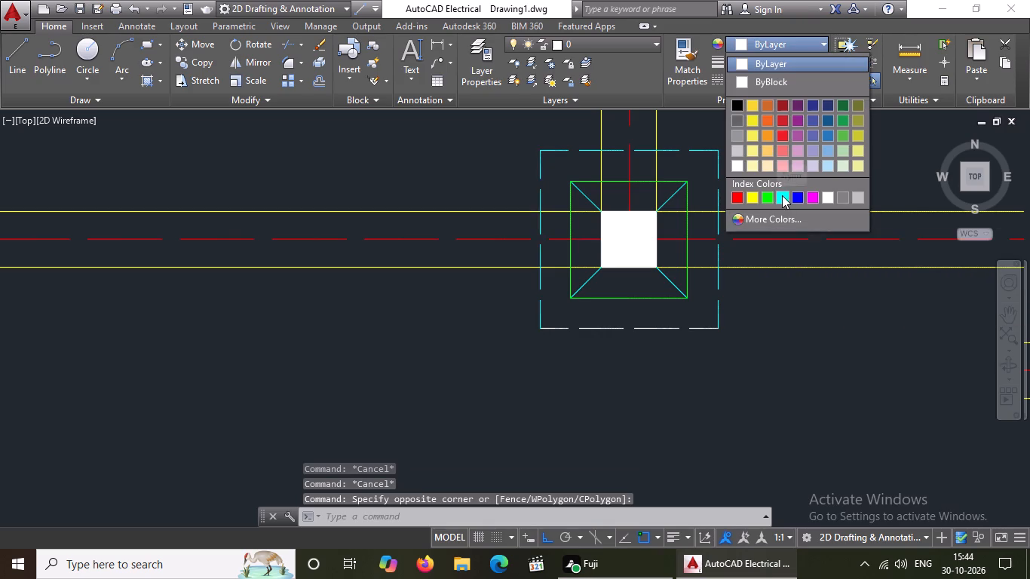
key(Escape)
Set the bottom edge of the middle footing outline on the lowest beam line to cyan.
click(630, 314)
click(623, 391)
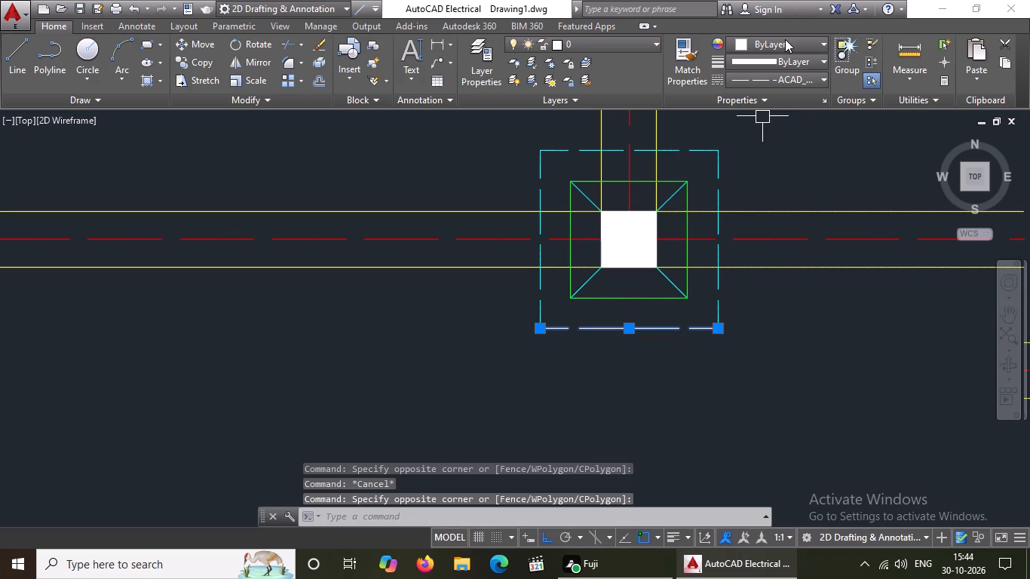
click(785, 42)
click(780, 198)
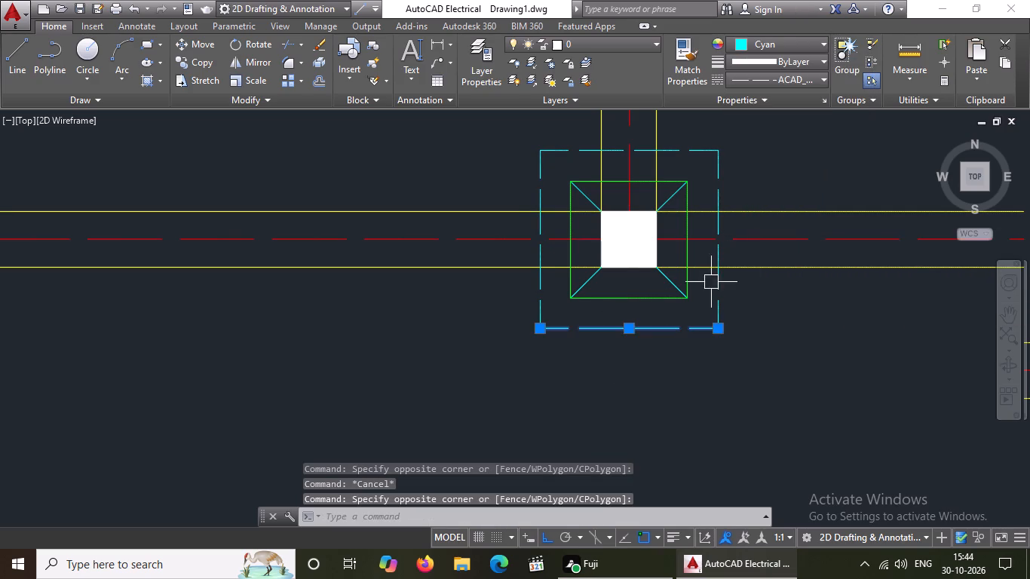
key(Escape)
Set the top edge of the dashed footing outline at the lowest beam line's right end to cyan.
scroll(524, 225, down, 4)
scroll(788, 229, up, 2)
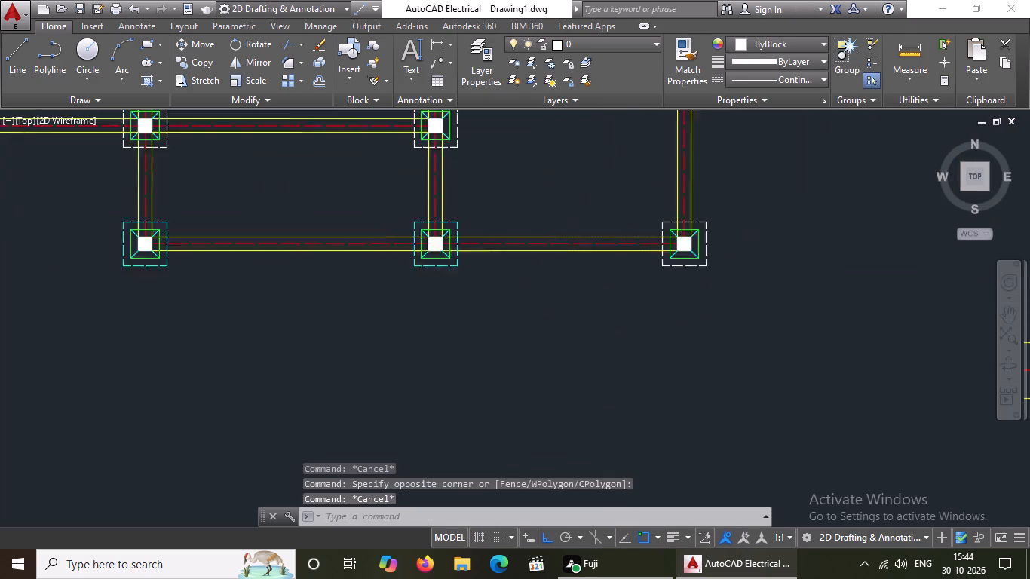
scroll(788, 229, up, 1)
scroll(561, 230, up, 3)
click(569, 142)
click(556, 211)
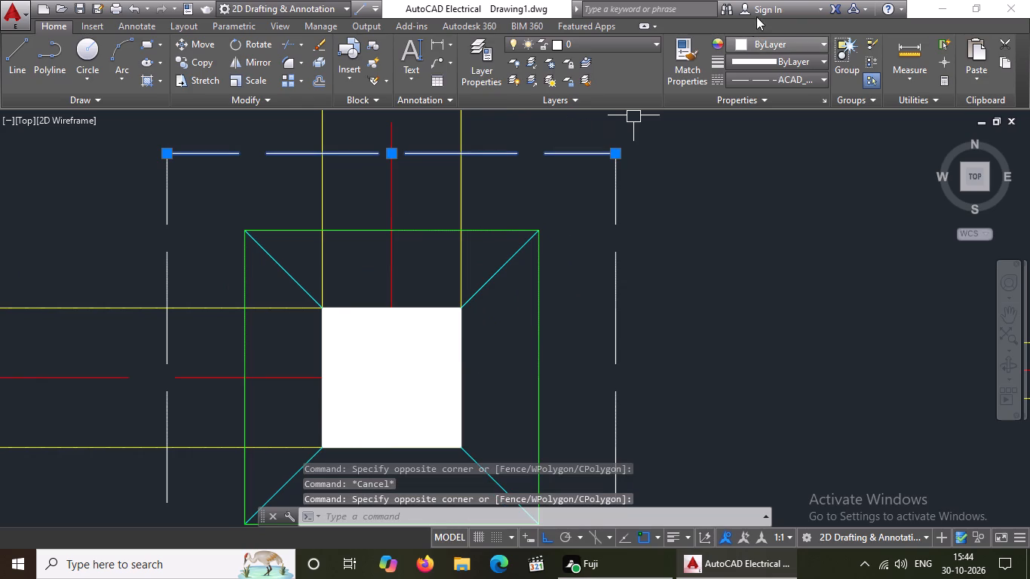
click(761, 44)
click(783, 197)
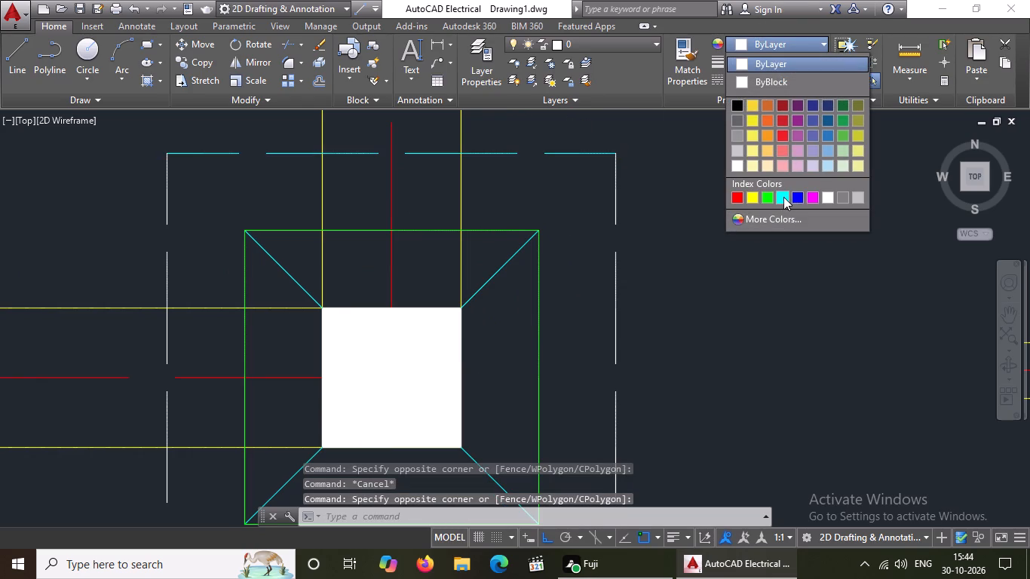
key(Escape)
Set the right edge of the same footing outline at the lowest beam line's right end to cyan.
drag(667, 302, 645, 314)
drag(581, 344, 592, 311)
click(786, 40)
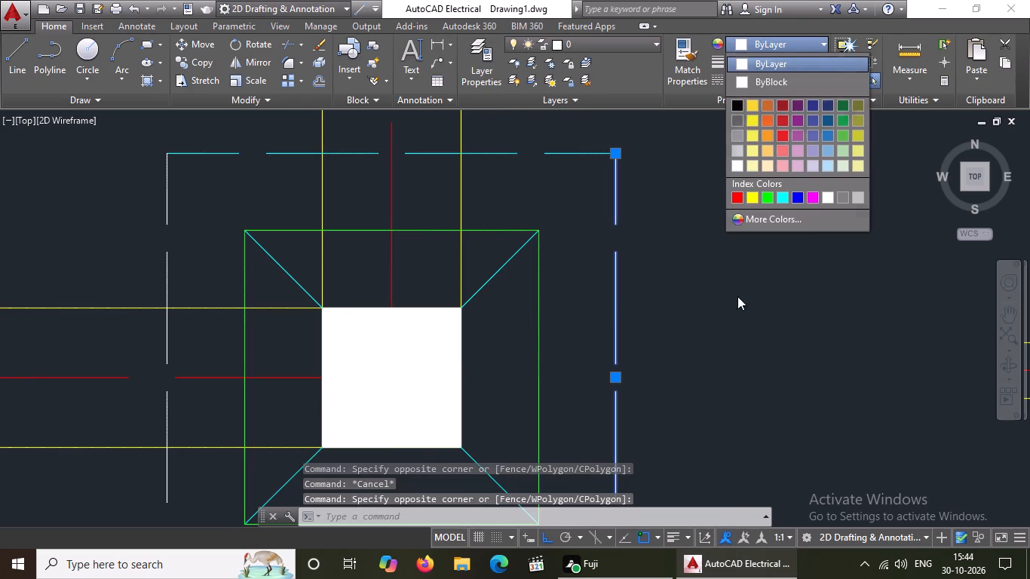
click(778, 201)
key(Escape)
Set the left and bottom edges of the footing outline at the lowest beam line's right end to cyan together.
scroll(651, 237, down, 3)
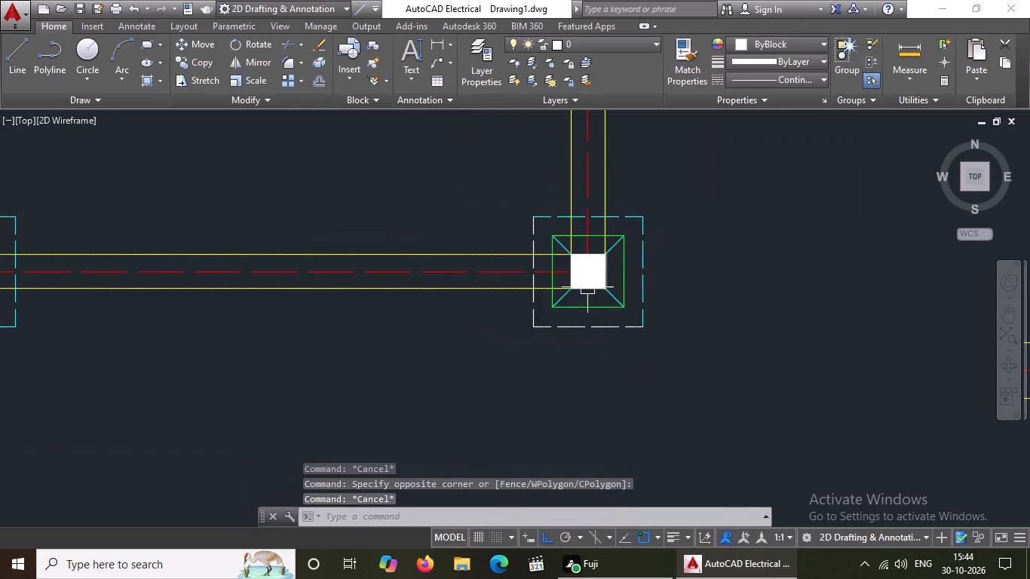
scroll(526, 320, up, 2)
drag(569, 274, 561, 289)
click(523, 339)
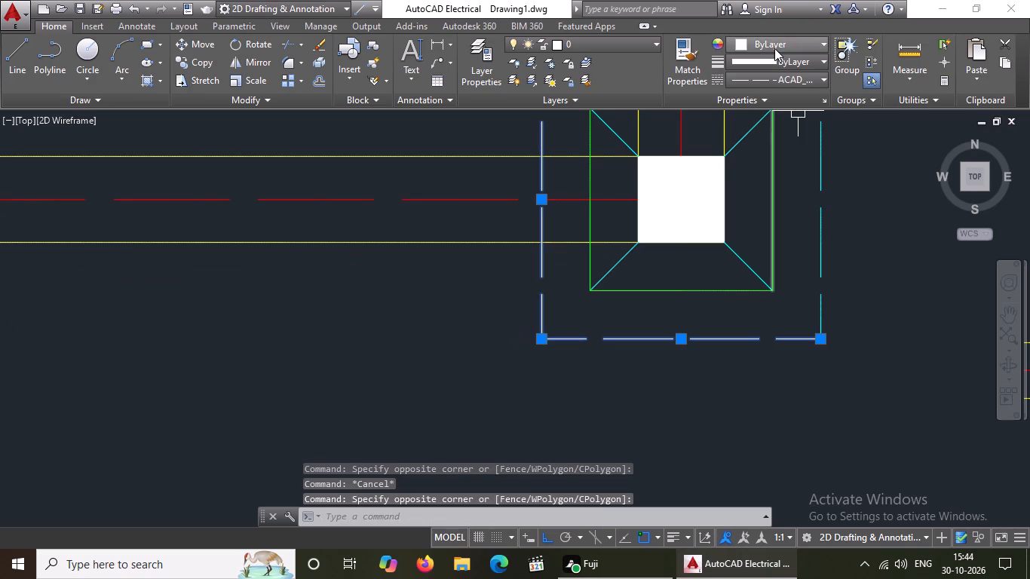
click(774, 44)
click(782, 197)
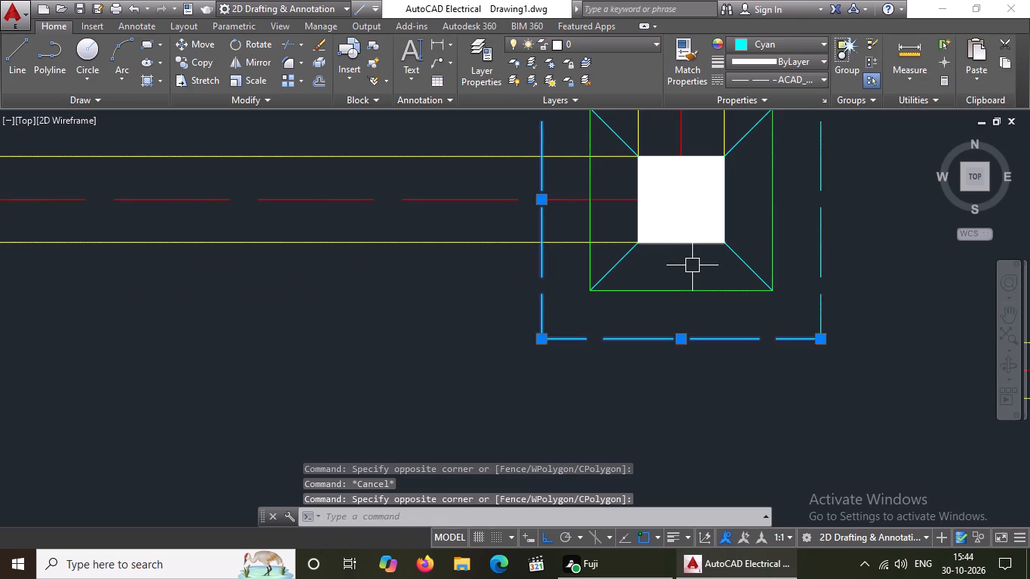
key(Escape)
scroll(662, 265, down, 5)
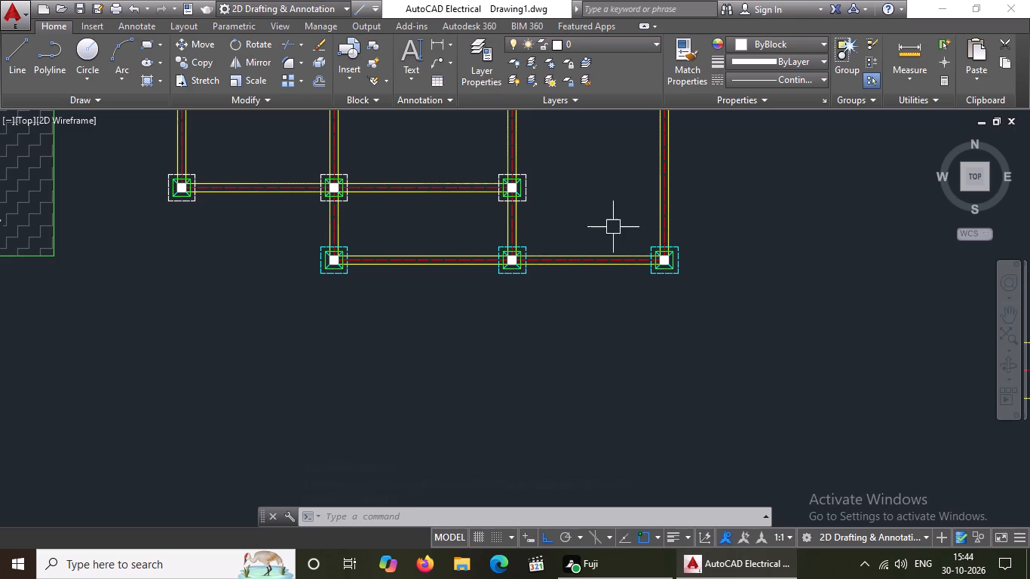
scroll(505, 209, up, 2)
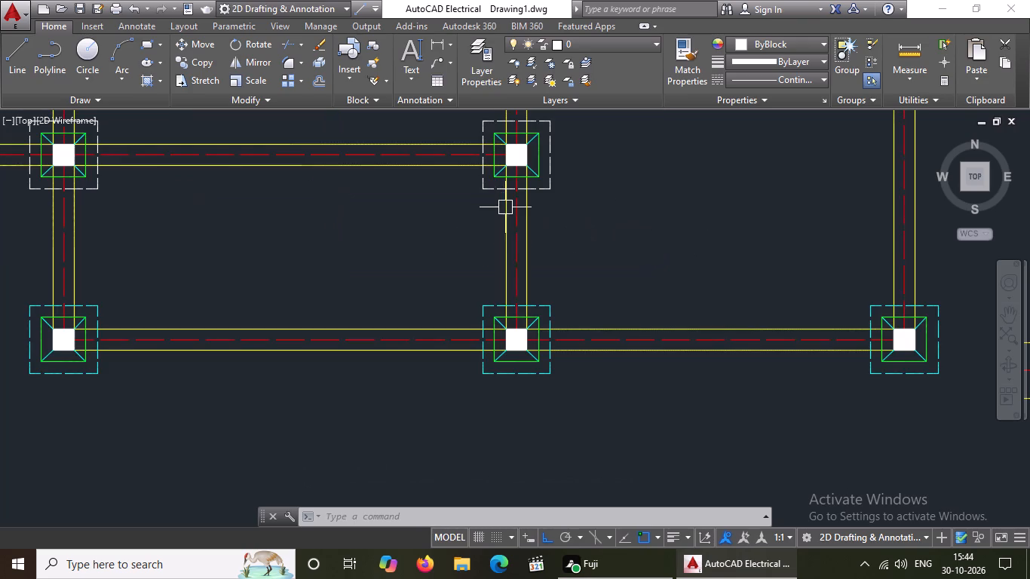
Set the bottom and right edges of the dashed footing outline at the second-lowest beam line's right end to cyan.
scroll(506, 187, up, 2)
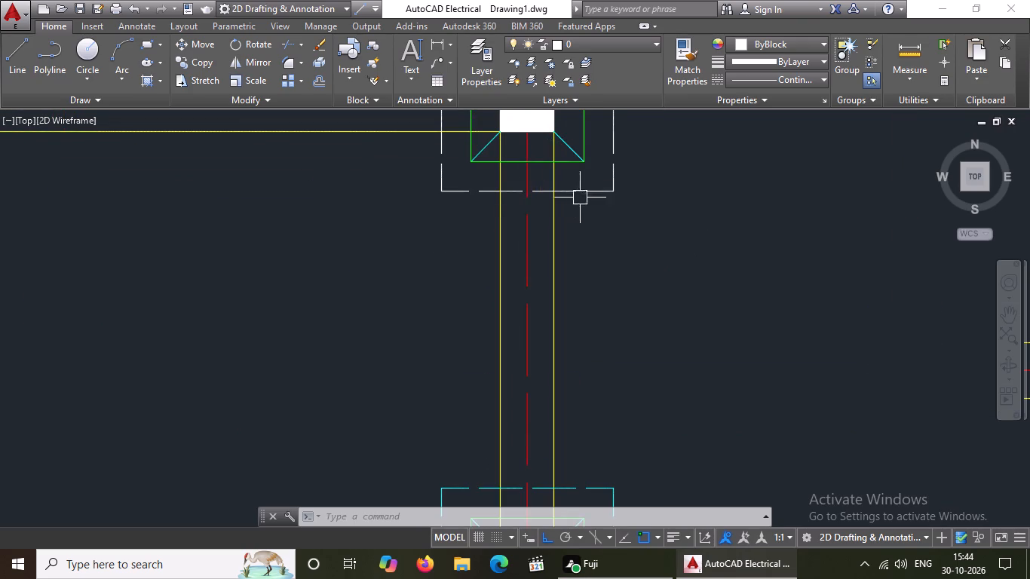
click(582, 196)
drag(750, 35, 750, 47)
click(753, 47)
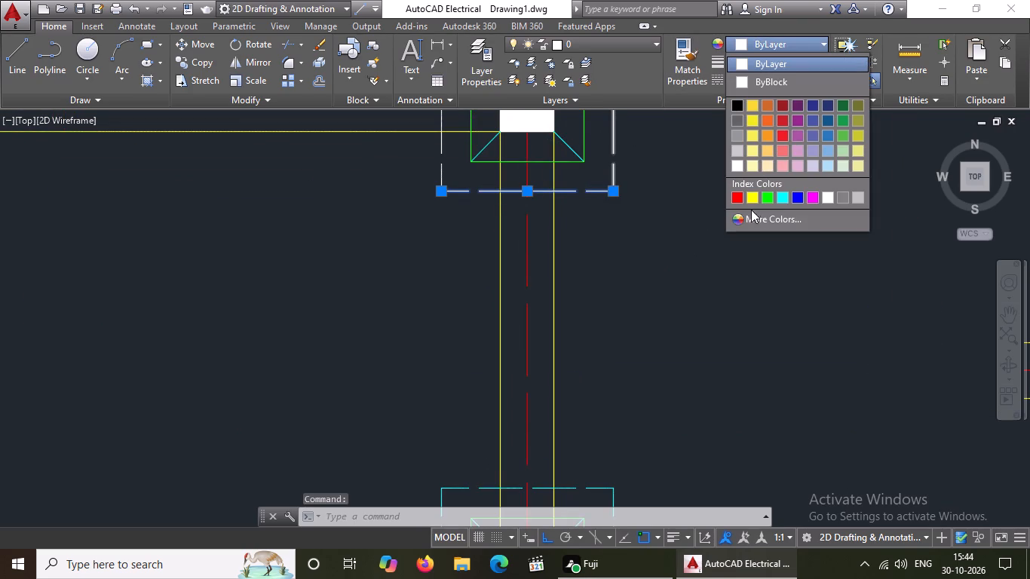
click(780, 196)
key(Escape)
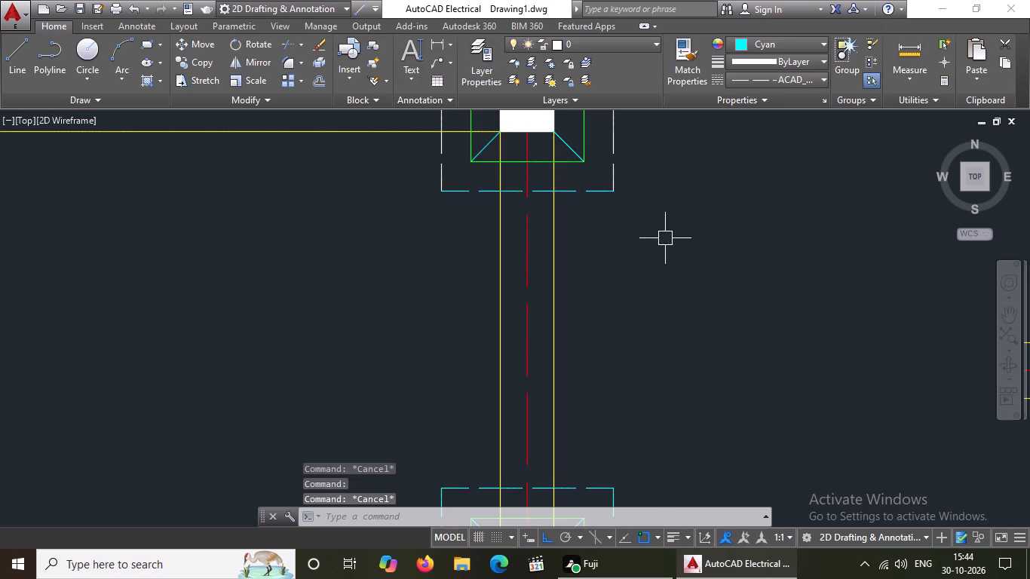
click(614, 160)
click(777, 43)
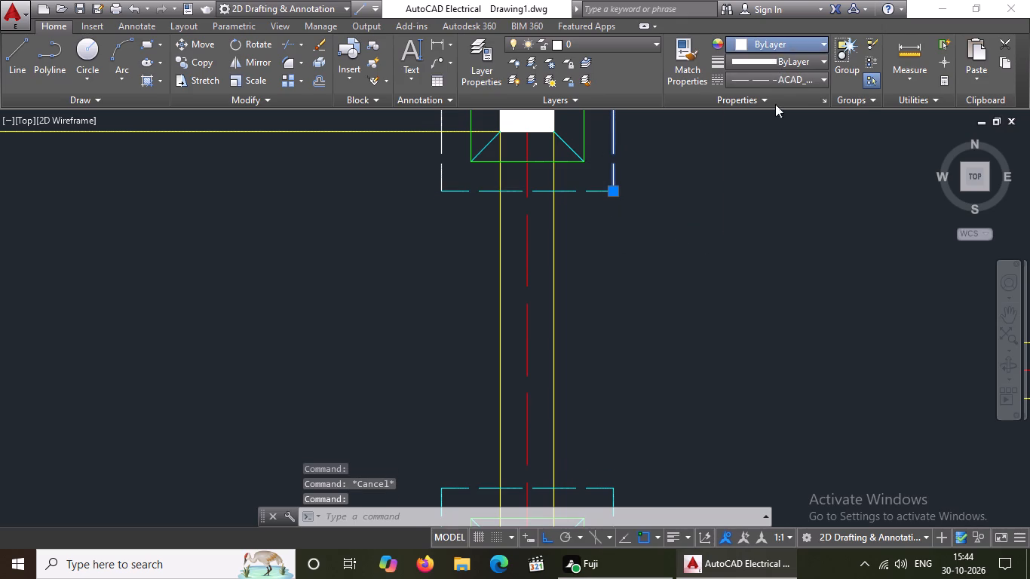
click(780, 198)
key(Escape)
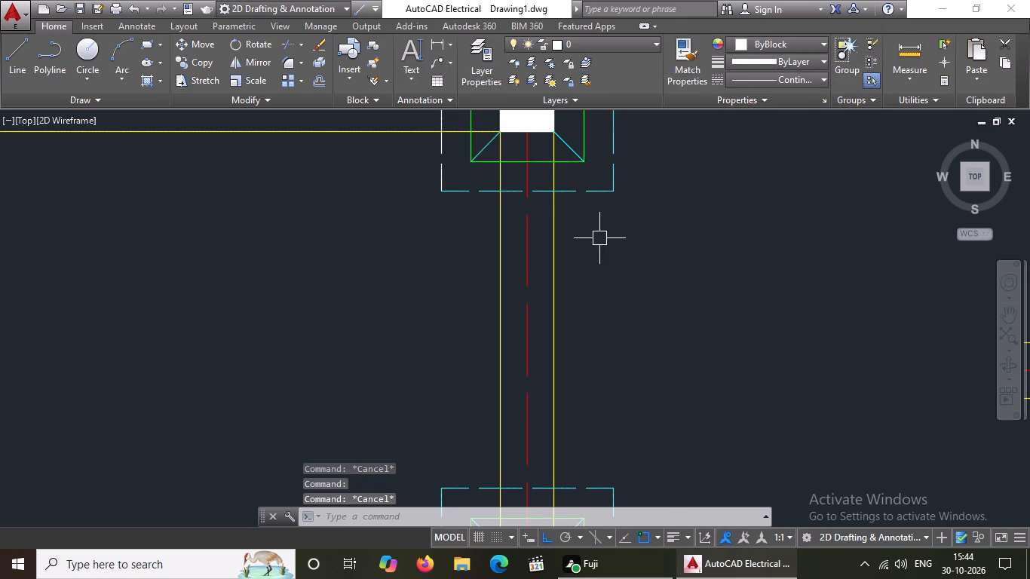
Set the left and top edges of the same footing outline at the second-lowest beam line's right end to cyan.
scroll(612, 274, down, 2)
scroll(517, 226, up, 2)
click(581, 234)
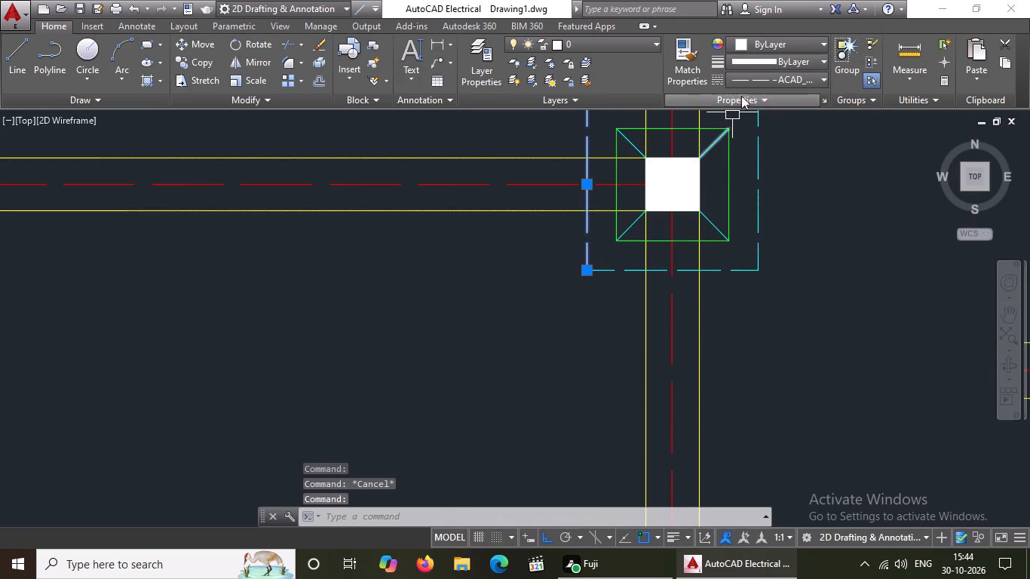
click(746, 40)
click(781, 196)
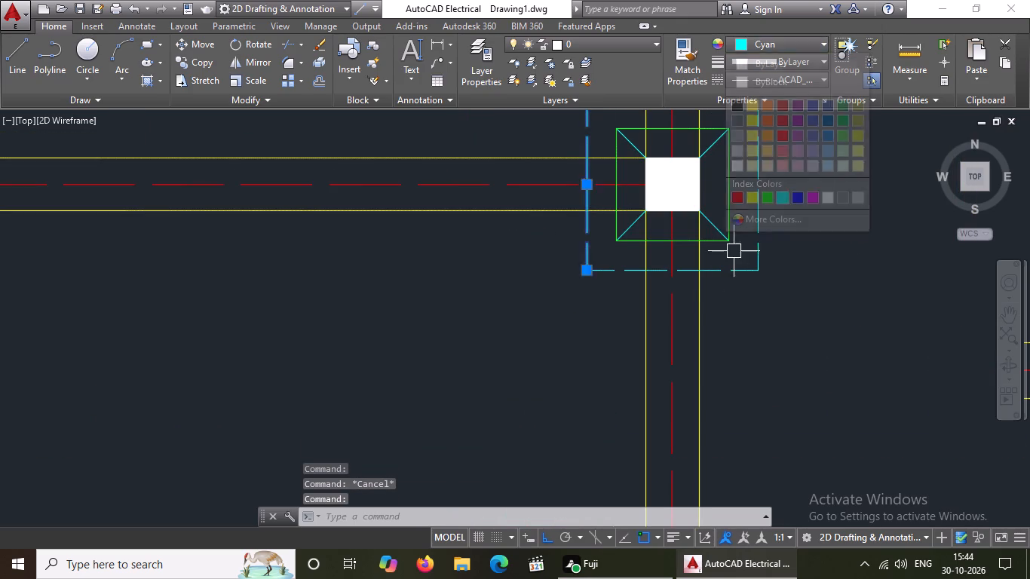
key(Escape)
scroll(690, 280, down, 1)
click(712, 164)
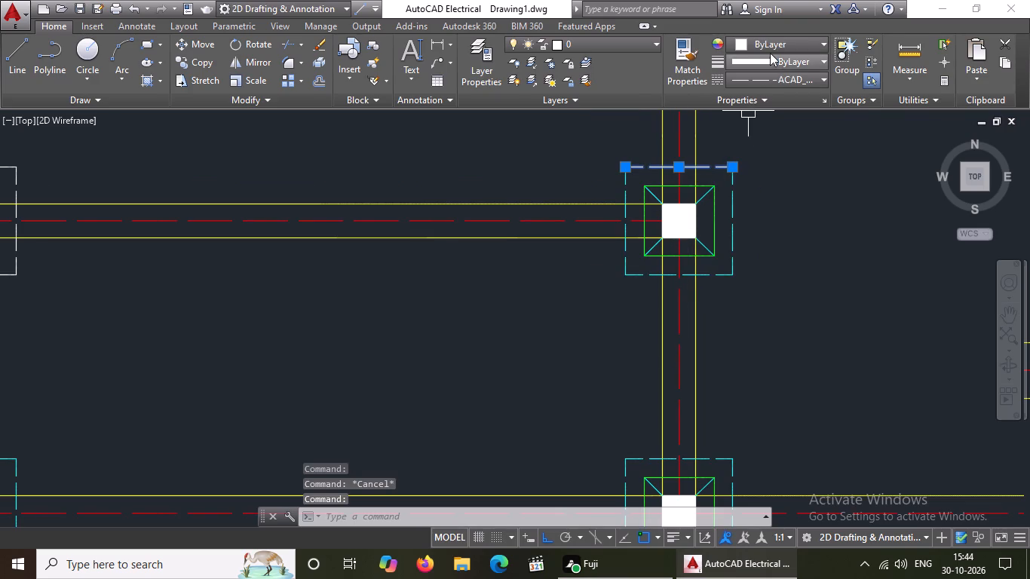
click(771, 51)
click(781, 196)
key(Escape)
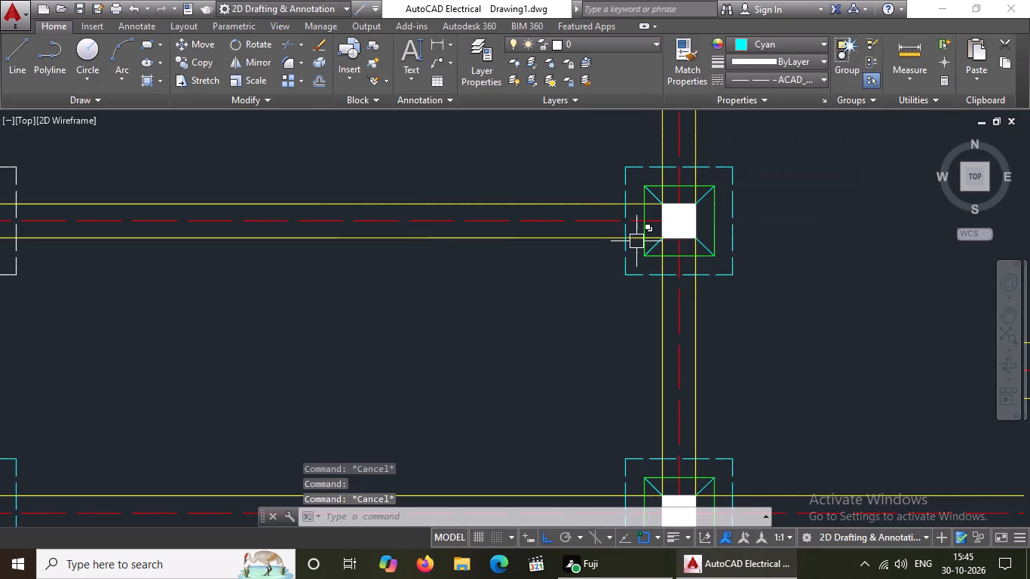
Set the top and right edges of the middle footing outline on the second-lowest beam line to cyan.
scroll(633, 241, down, 2)
scroll(375, 213, up, 2)
click(396, 215)
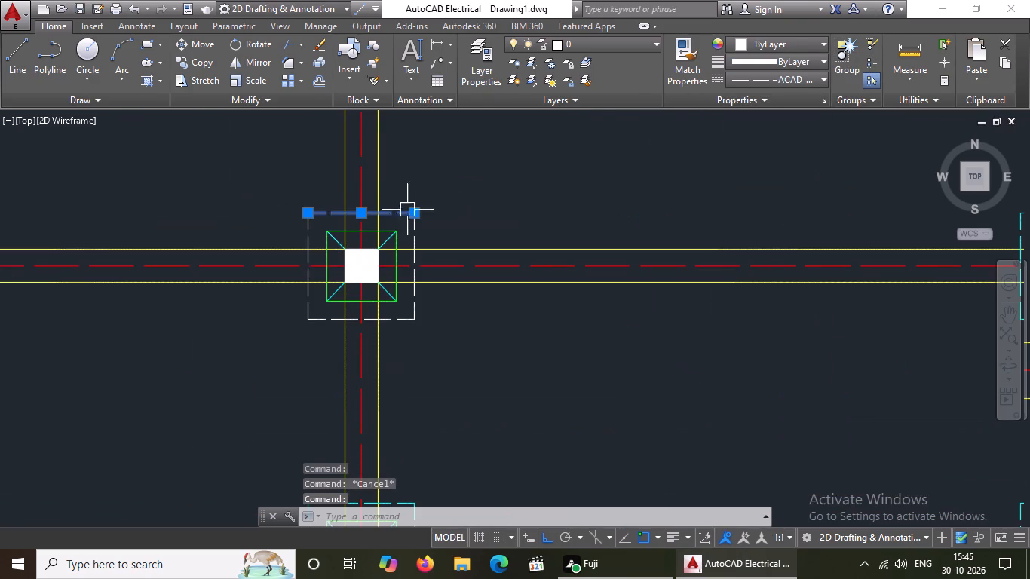
click(772, 45)
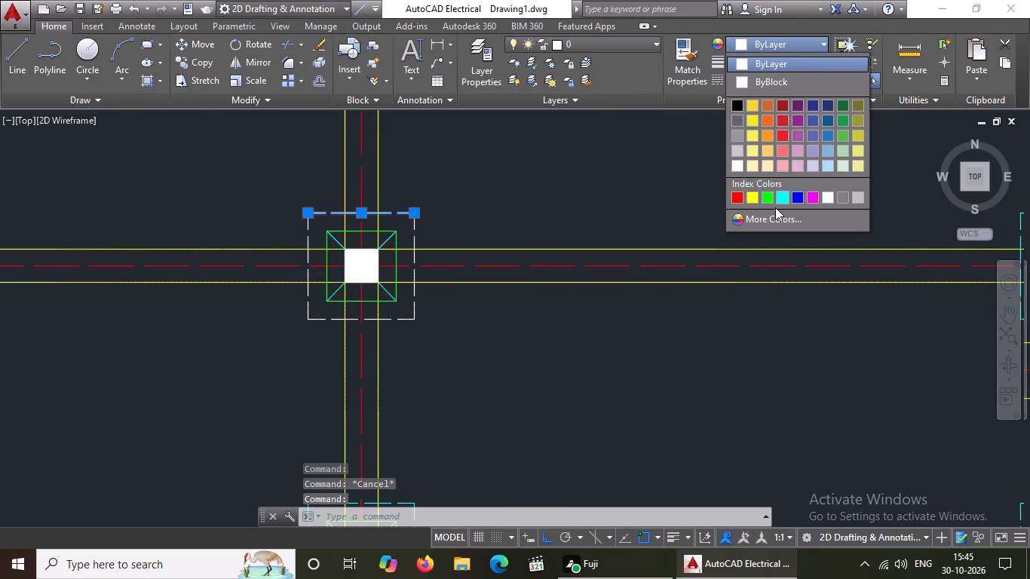
click(782, 201)
key(Escape)
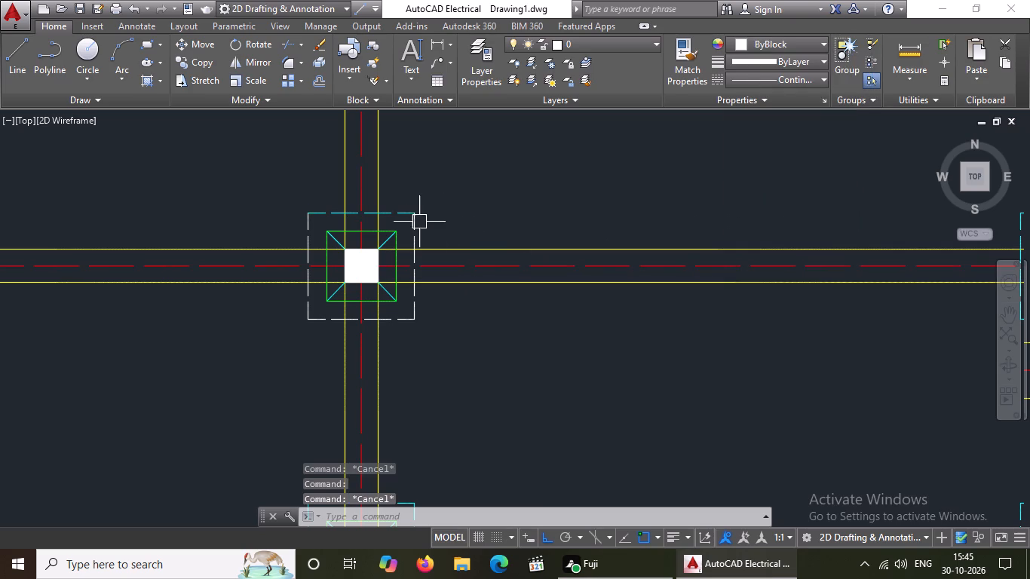
click(416, 222)
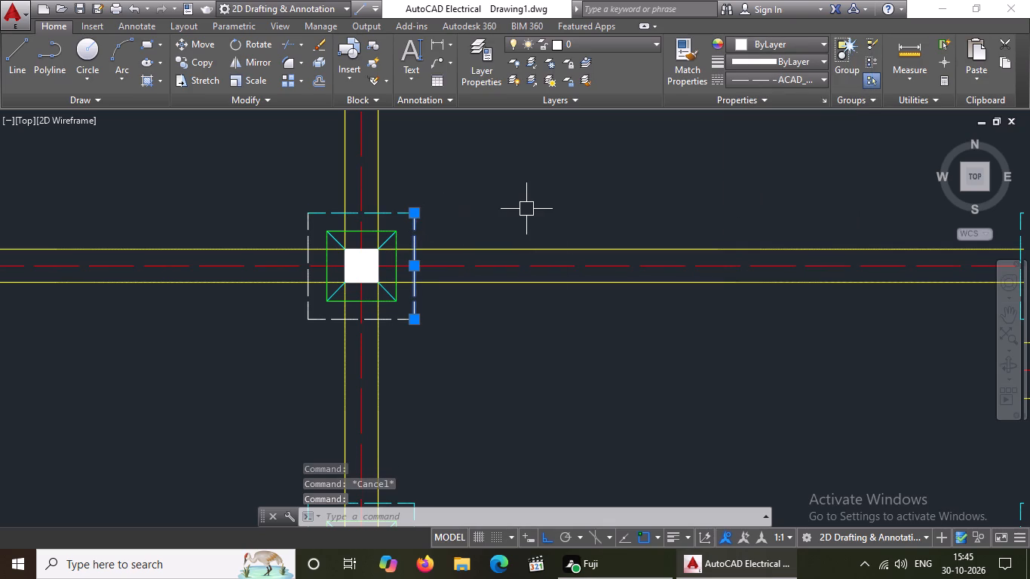
click(765, 40)
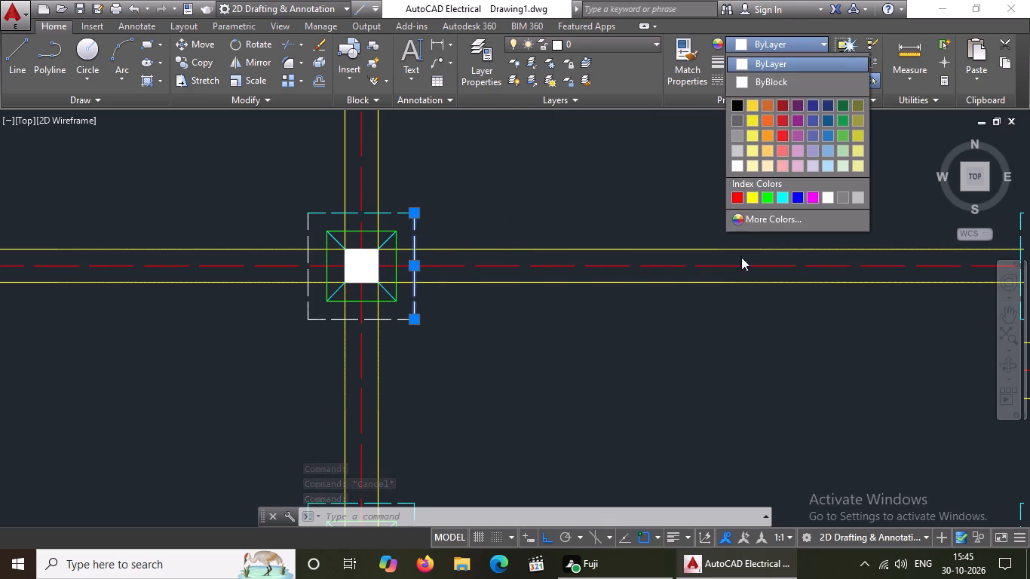
click(780, 197)
key(Escape)
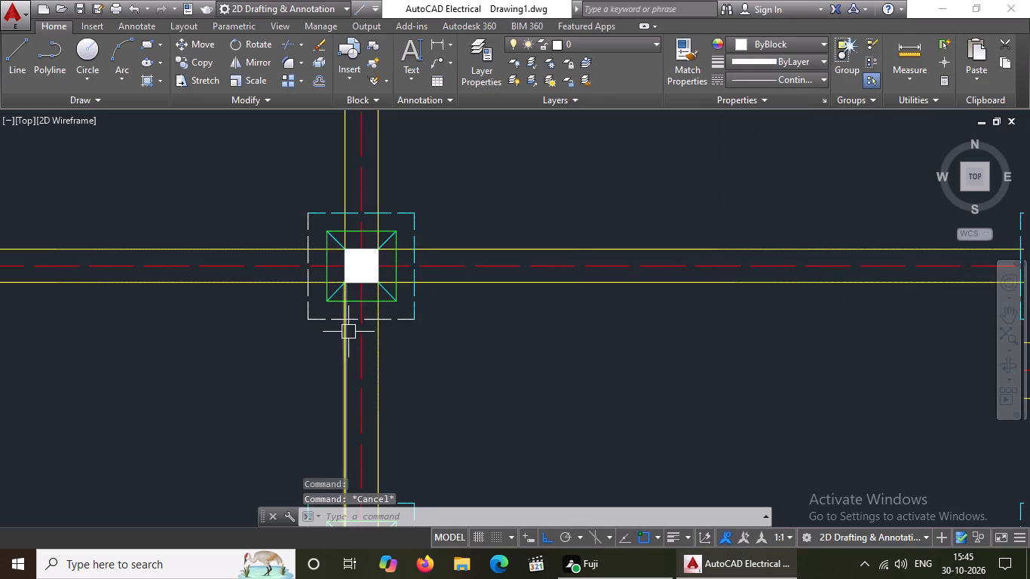
Set the bottom and left edges of the middle footing outline on the second-lowest beam line to cyan.
click(402, 324)
click(752, 36)
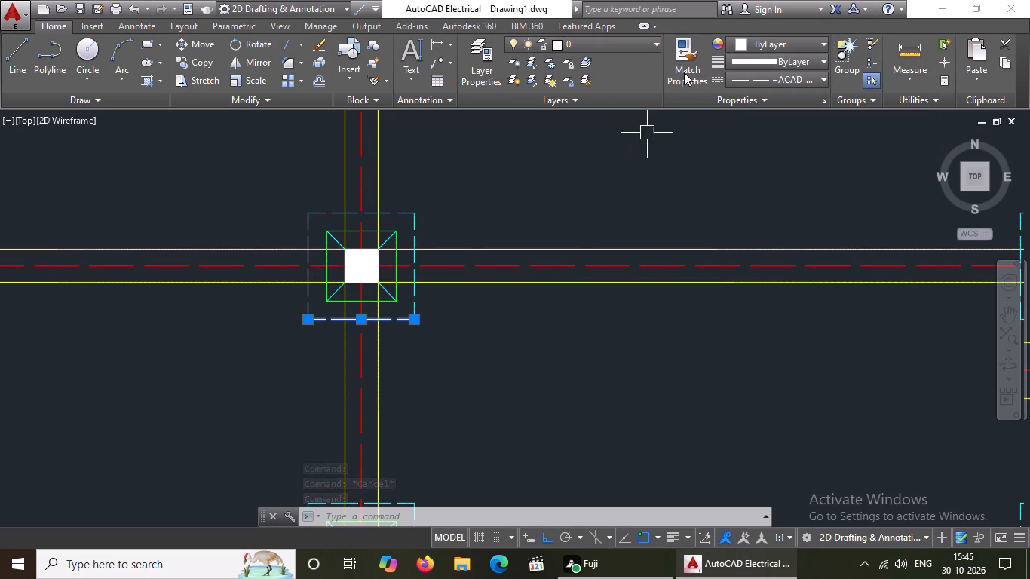
click(773, 47)
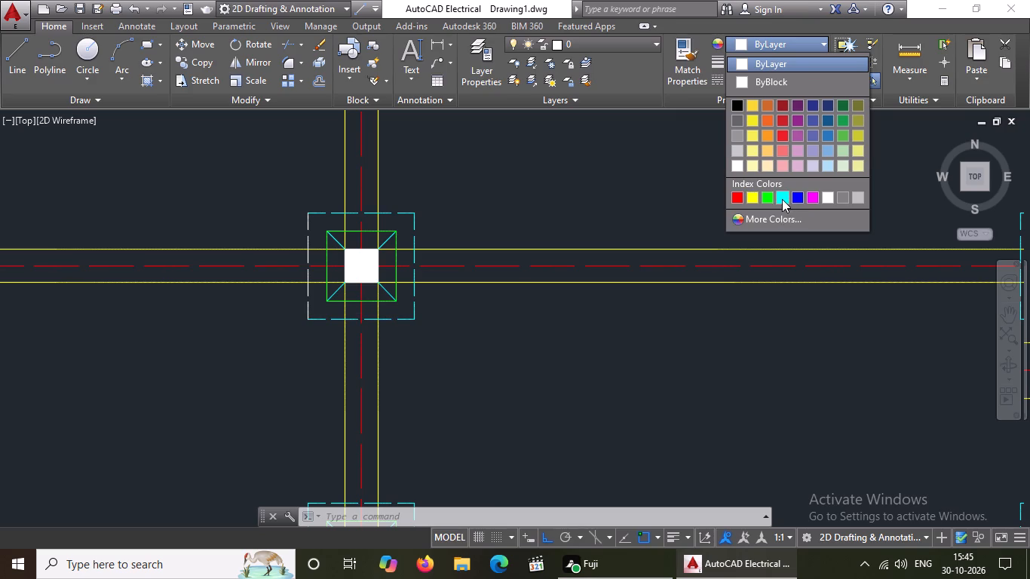
click(781, 198)
key(Escape)
click(308, 301)
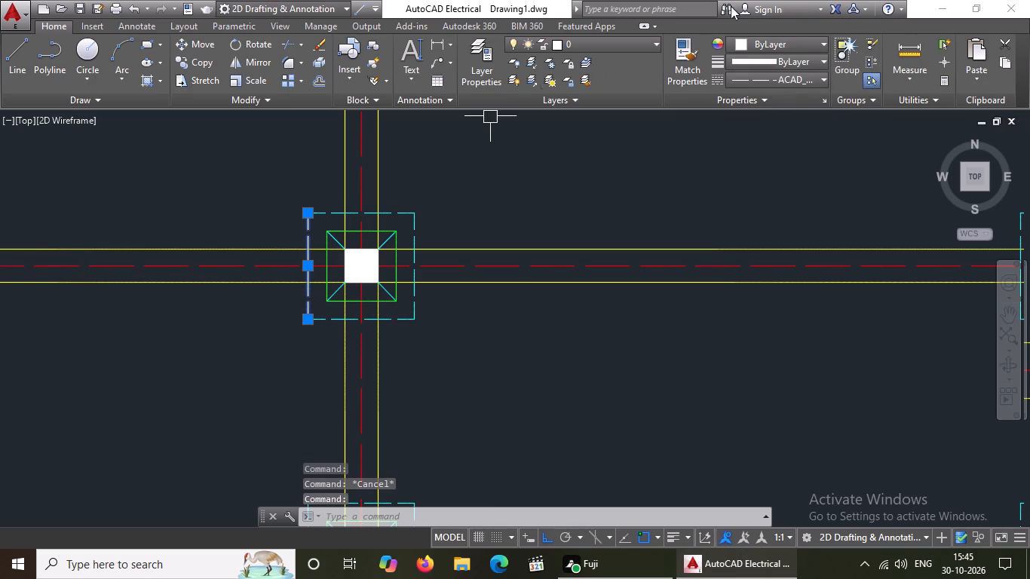
click(753, 37)
click(778, 197)
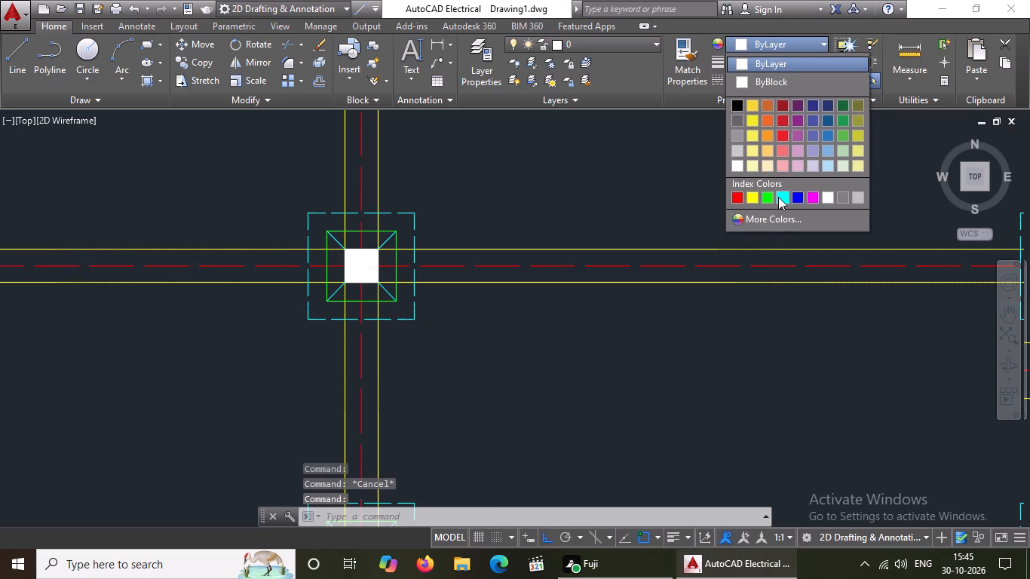
key(Escape)
Set the bottom and left edges of the footing outline at the second-lowest beam line's left end to cyan.
scroll(532, 269, down, 3)
scroll(338, 283, up, 2)
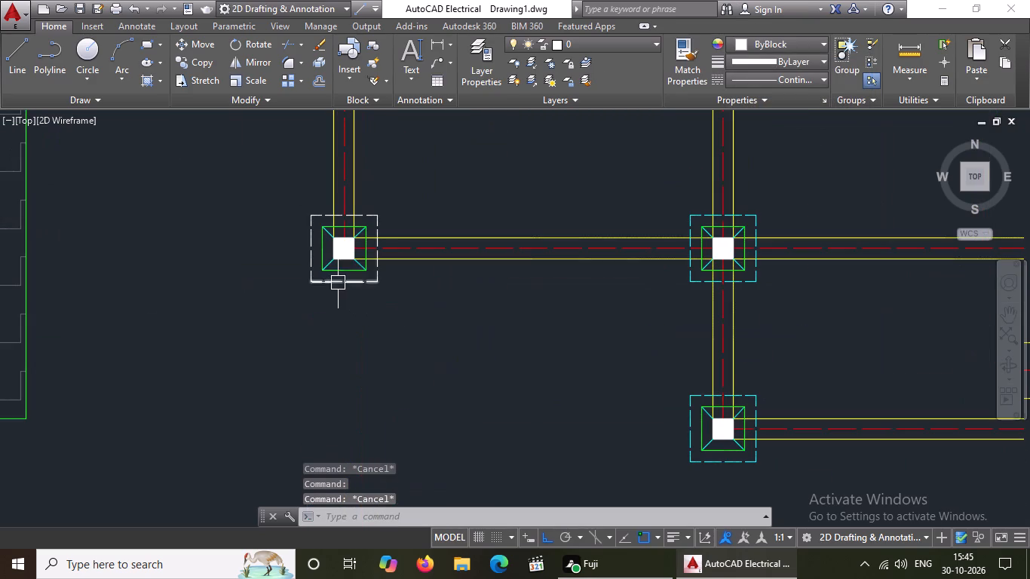
click(341, 276)
key(Escape)
click(360, 287)
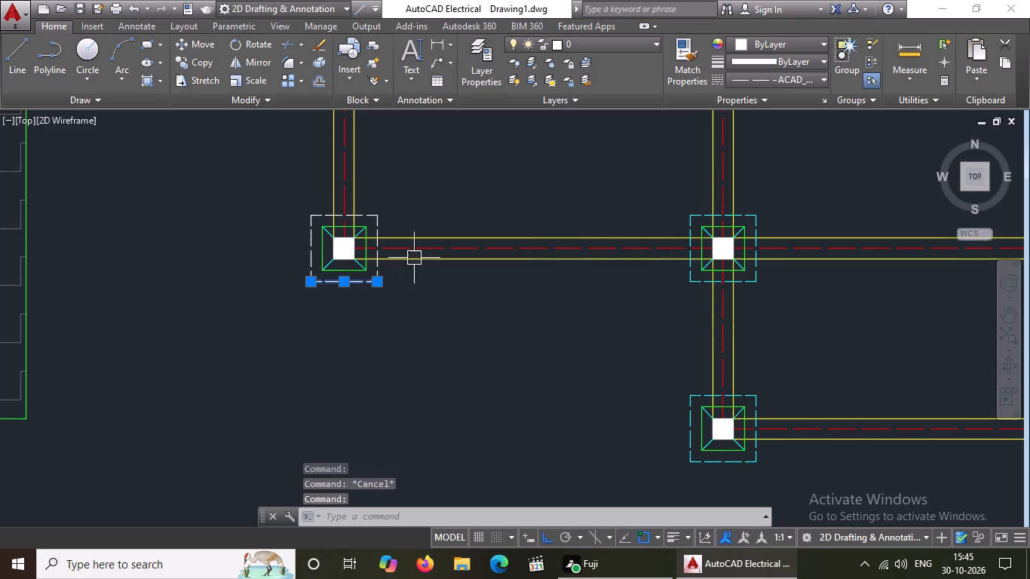
click(771, 47)
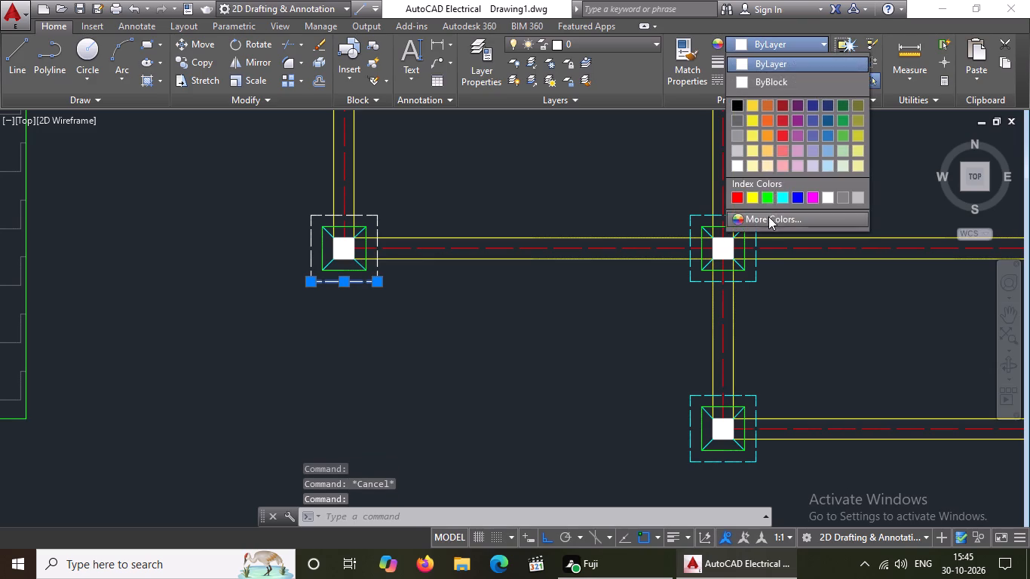
click(782, 195)
key(Escape)
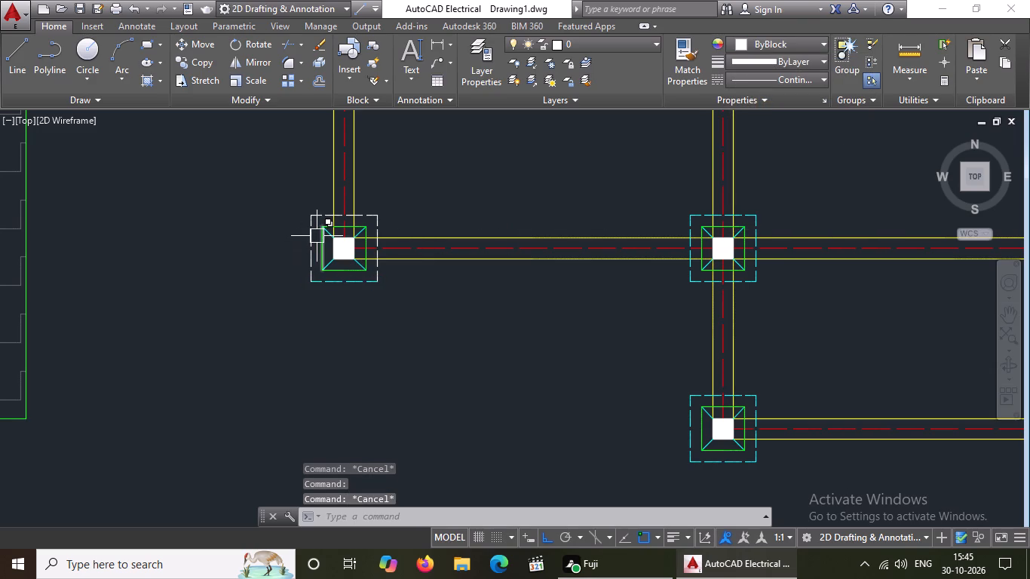
drag(314, 239, 291, 251)
click(753, 40)
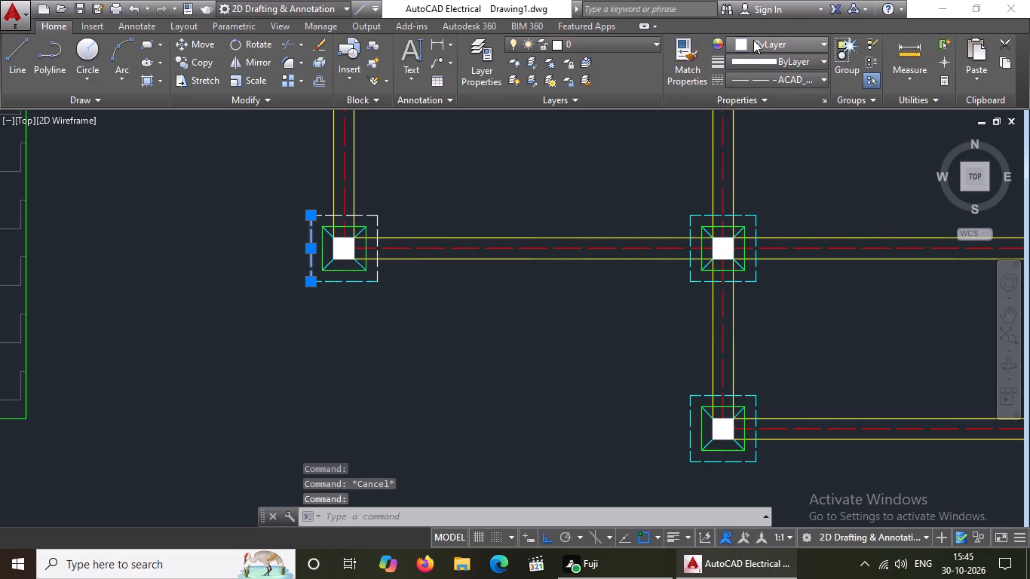
click(781, 195)
key(Escape)
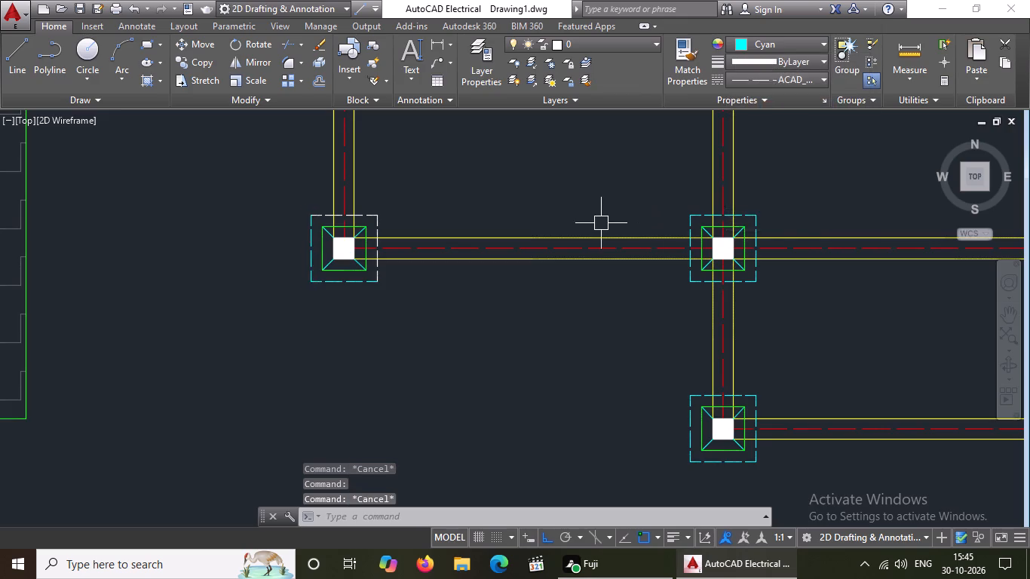
Set the top and right edges of the footing outline at the second-lowest beam line's left end to cyan.
scroll(601, 223, up, 1)
scroll(601, 223, down, 4)
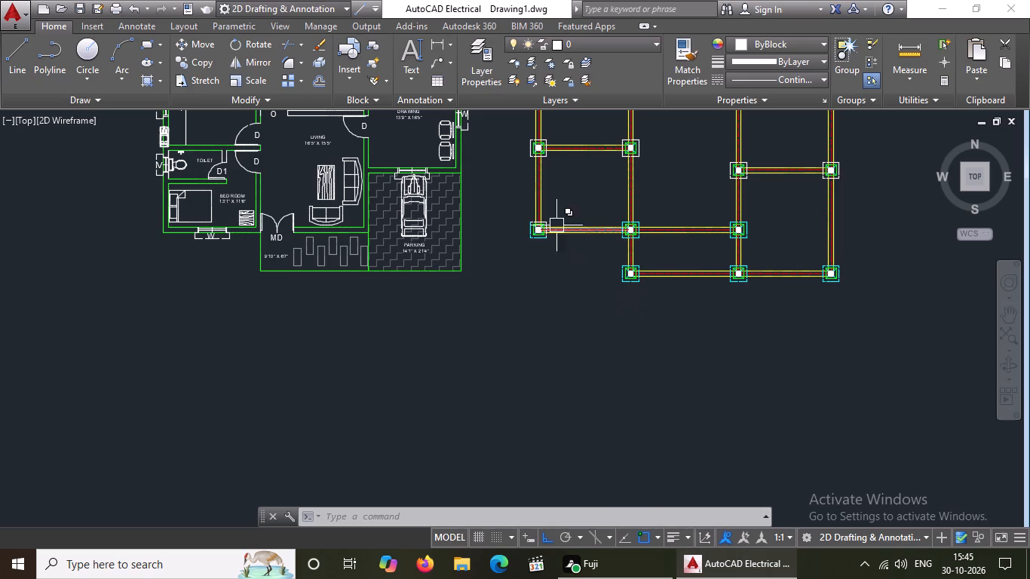
scroll(539, 216, up, 6)
click(553, 274)
click(551, 260)
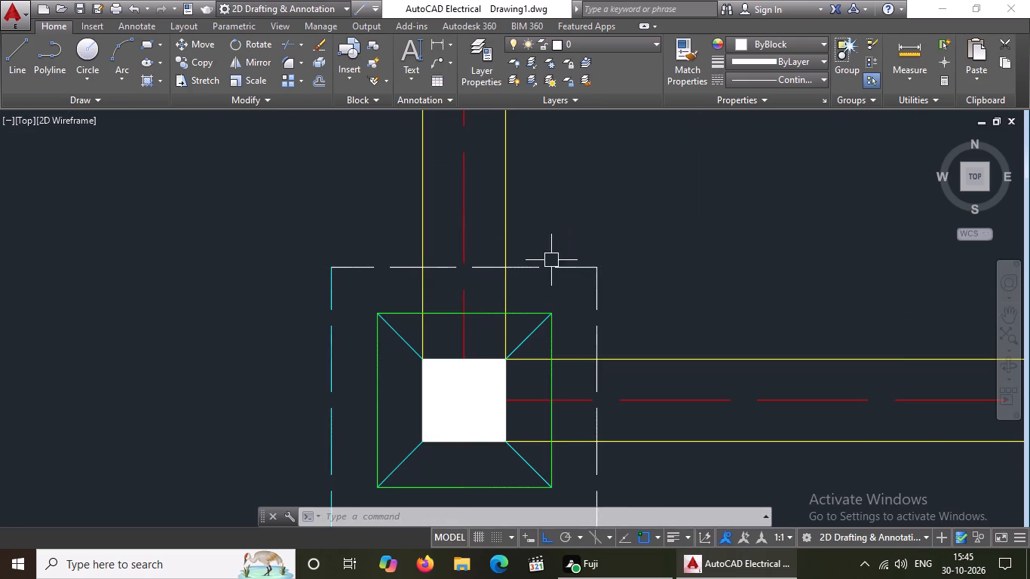
drag(551, 266, 550, 274)
click(748, 36)
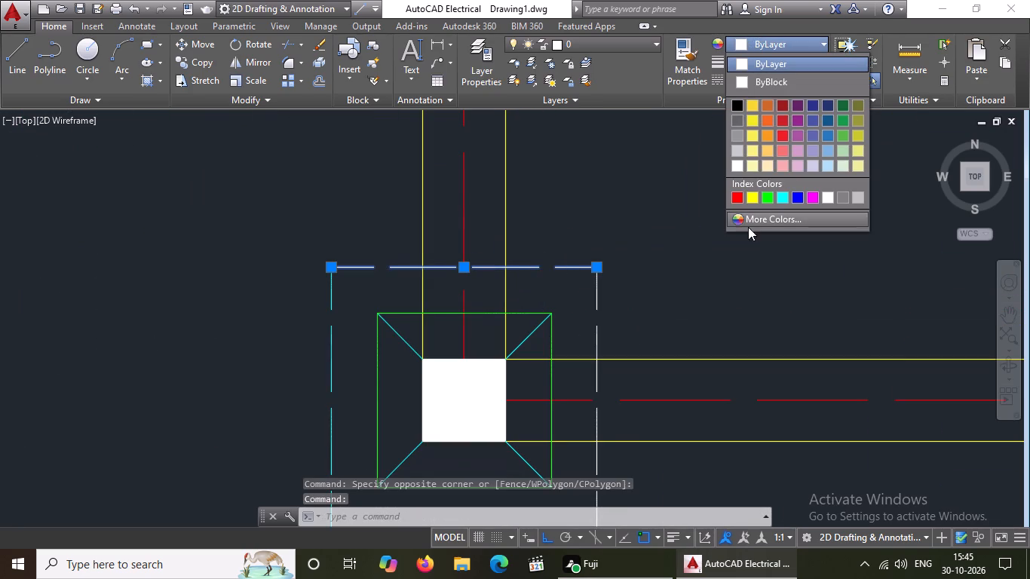
click(777, 197)
key(Escape)
click(603, 311)
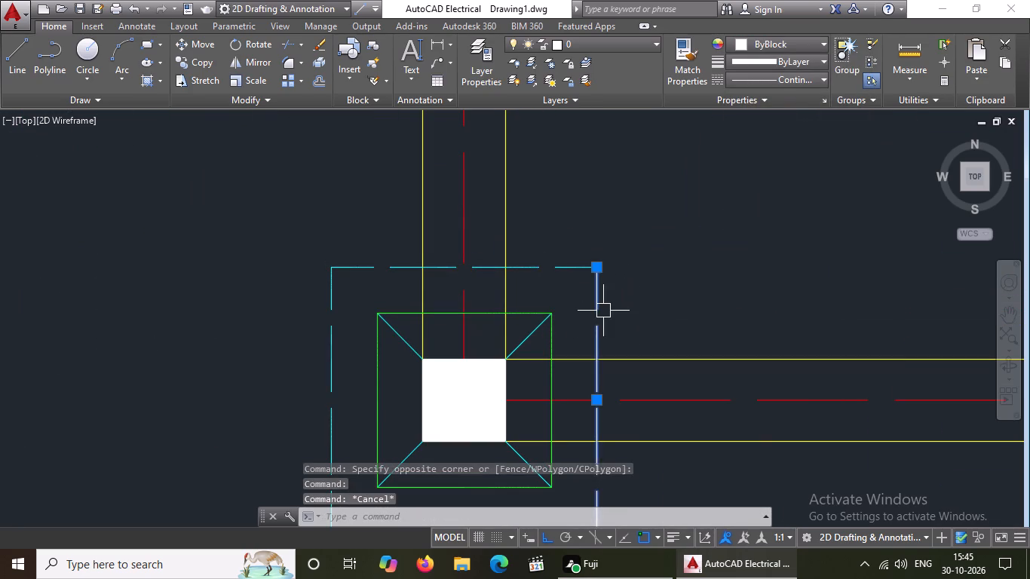
click(792, 44)
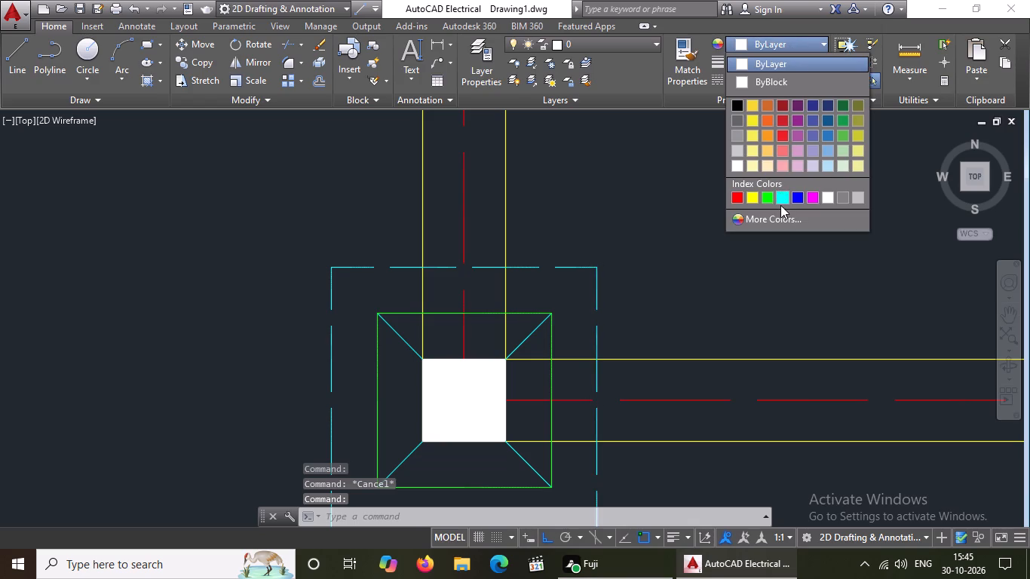
click(781, 197)
key(Escape)
Set the bottom edge of the footing outline directly above, at the left end of the short beam, to cyan.
scroll(643, 202, down, 4)
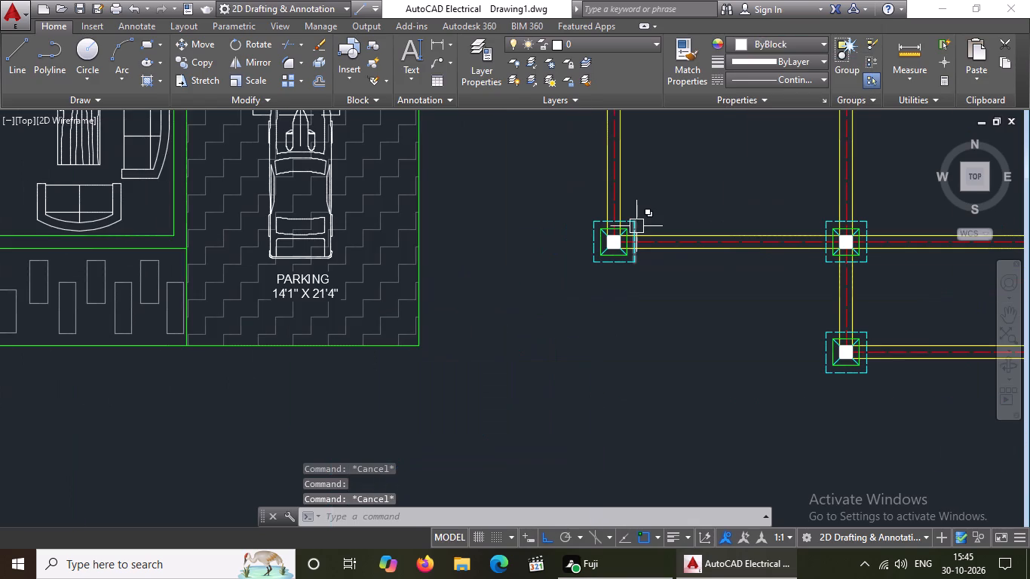
middle_drag(635, 226, 531, 272)
scroll(531, 272, down, 1)
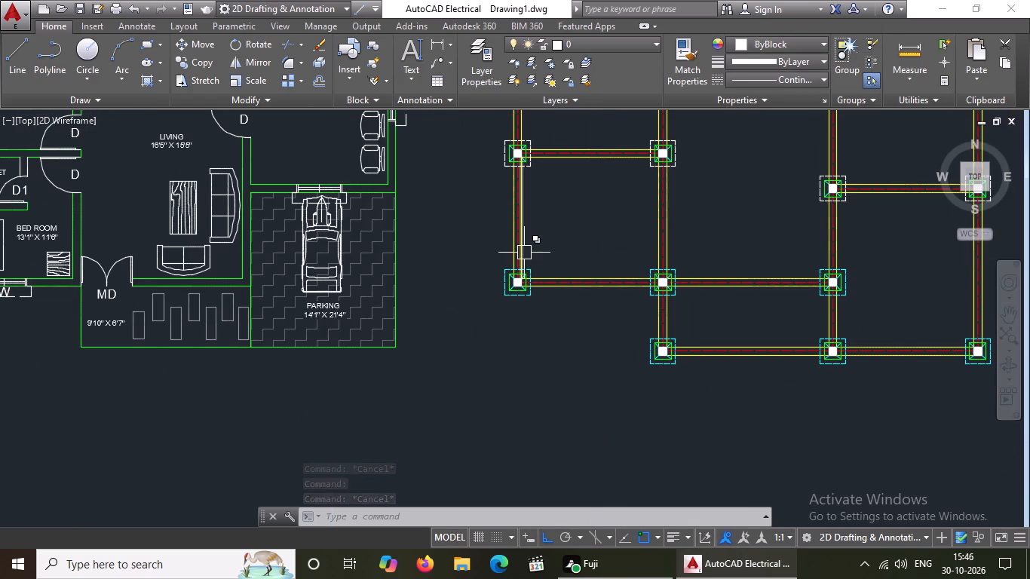
middle_drag(538, 241, 489, 305)
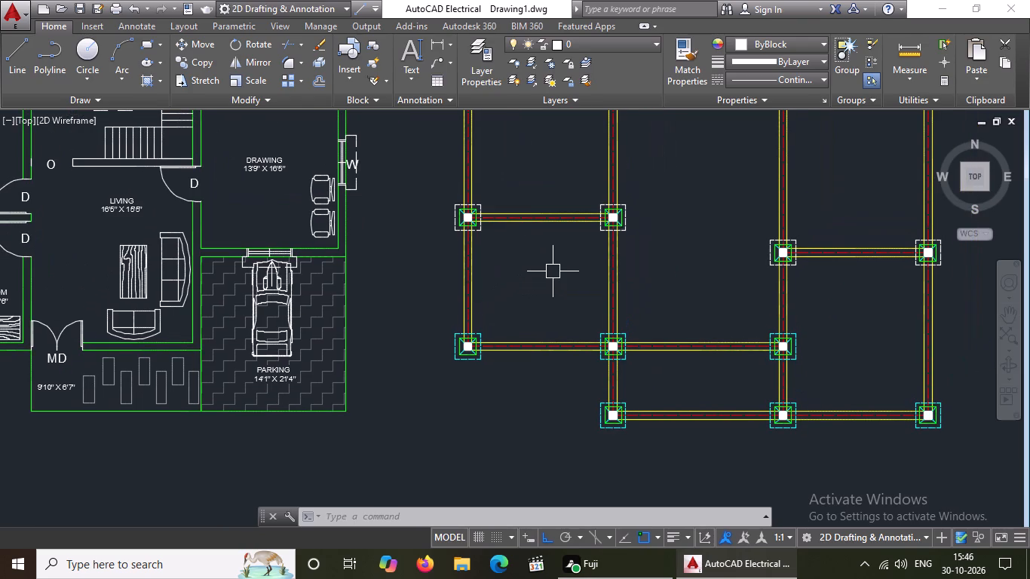
scroll(454, 228, up, 3)
drag(530, 237, 532, 237)
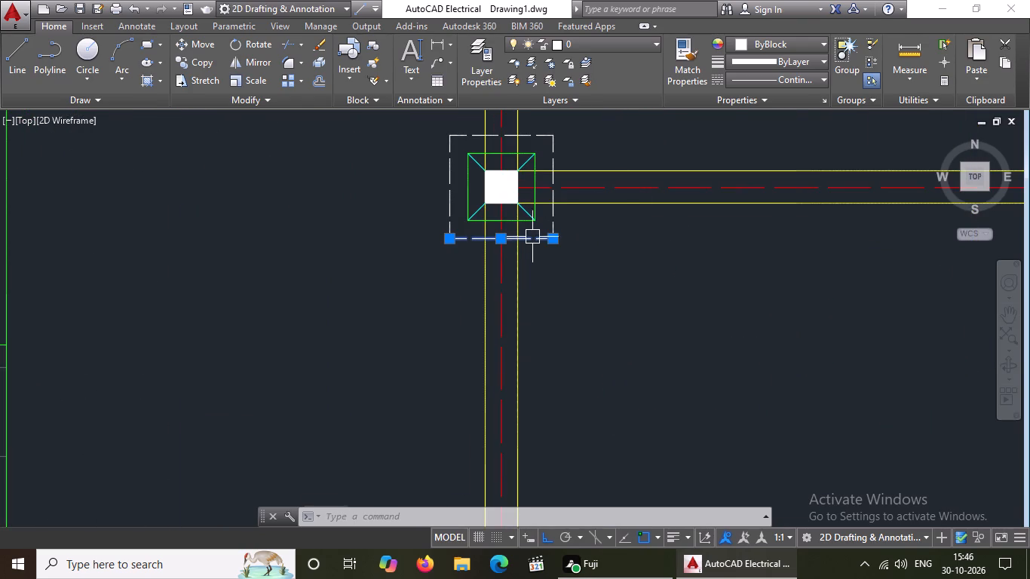
drag(532, 237, 541, 234)
click(798, 38)
click(780, 197)
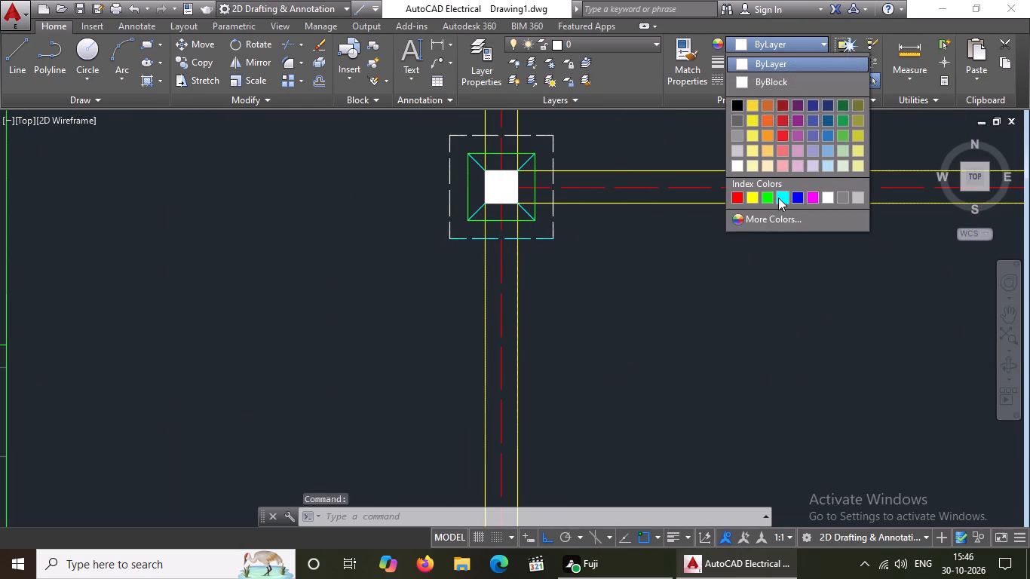
Set the right and top edges of the footing outline at the left end of the short beam to cyan.
key(Escape)
middle_drag(550, 237, 552, 298)
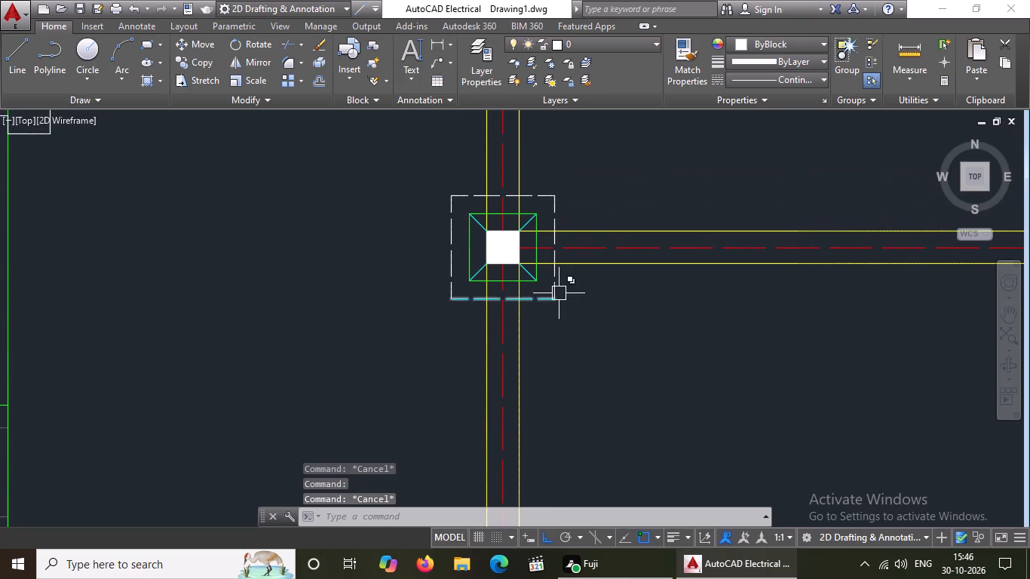
click(561, 286)
click(553, 289)
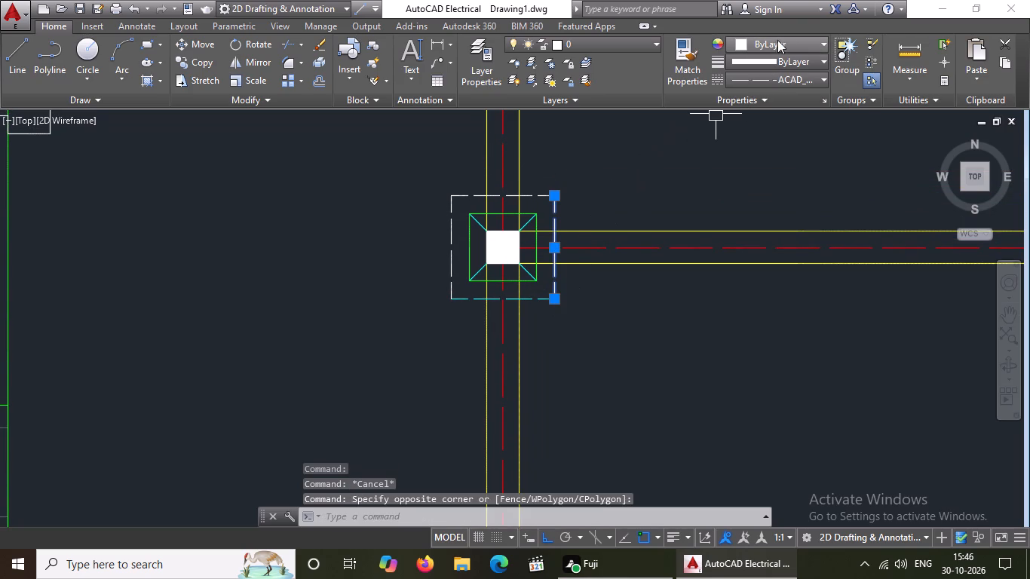
click(778, 36)
drag(779, 193, 776, 201)
key(Escape)
drag(541, 196, 547, 194)
click(779, 47)
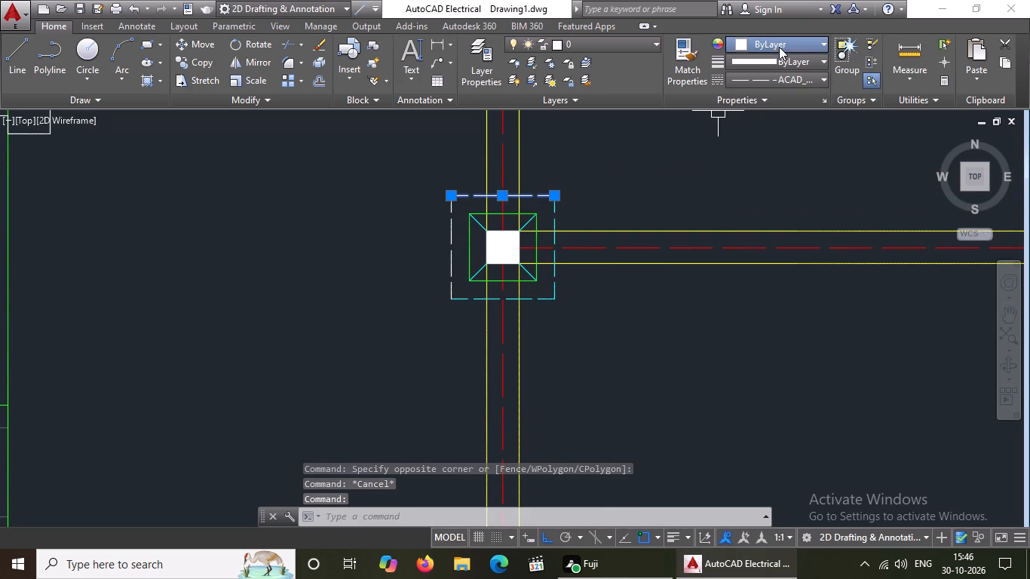
click(777, 197)
key(Escape)
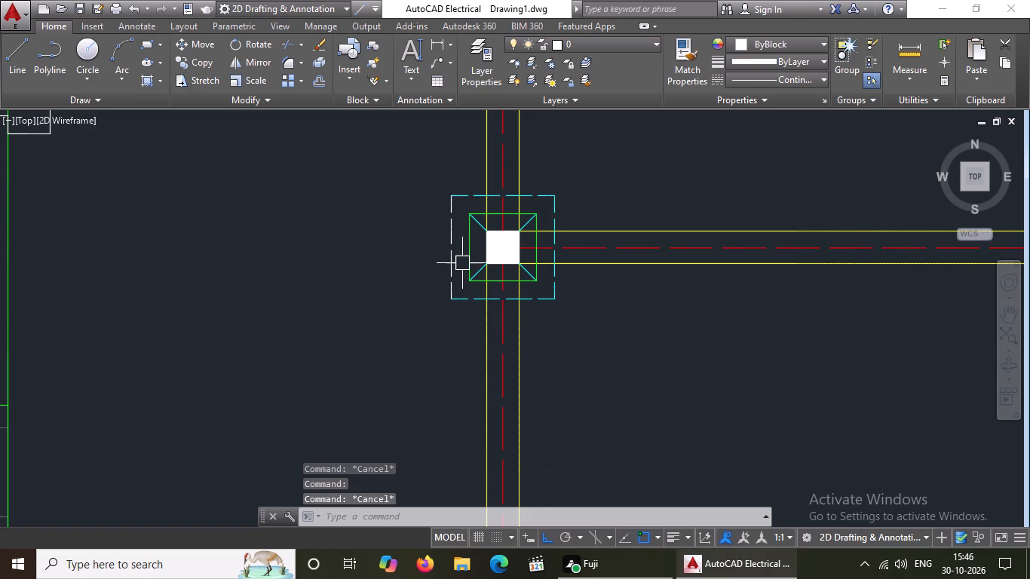
Set the left edge of the footing outline at the short beam's left end to cyan.
click(461, 265)
click(429, 292)
click(788, 43)
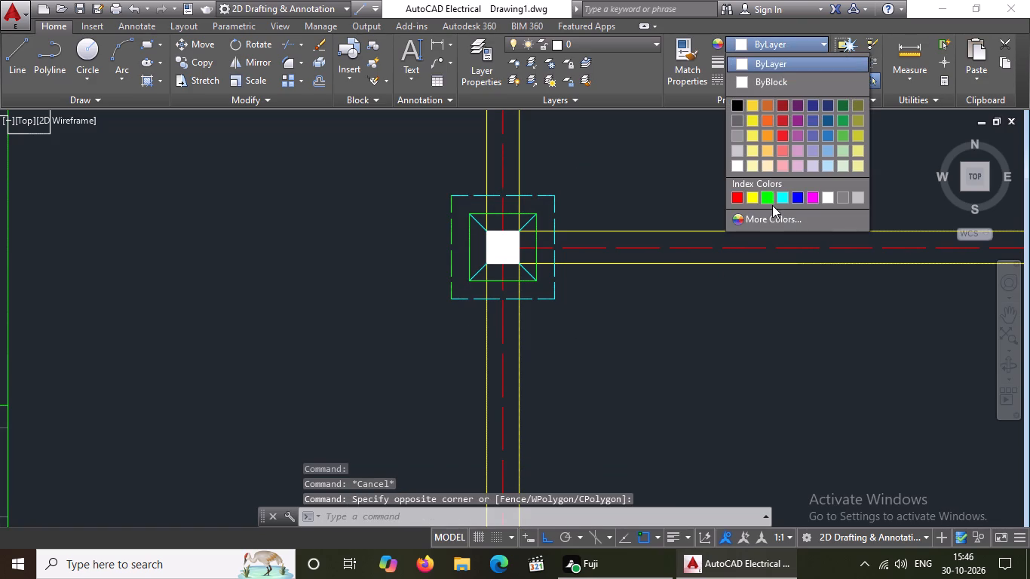
click(779, 195)
key(Escape)
scroll(523, 263, down, 4)
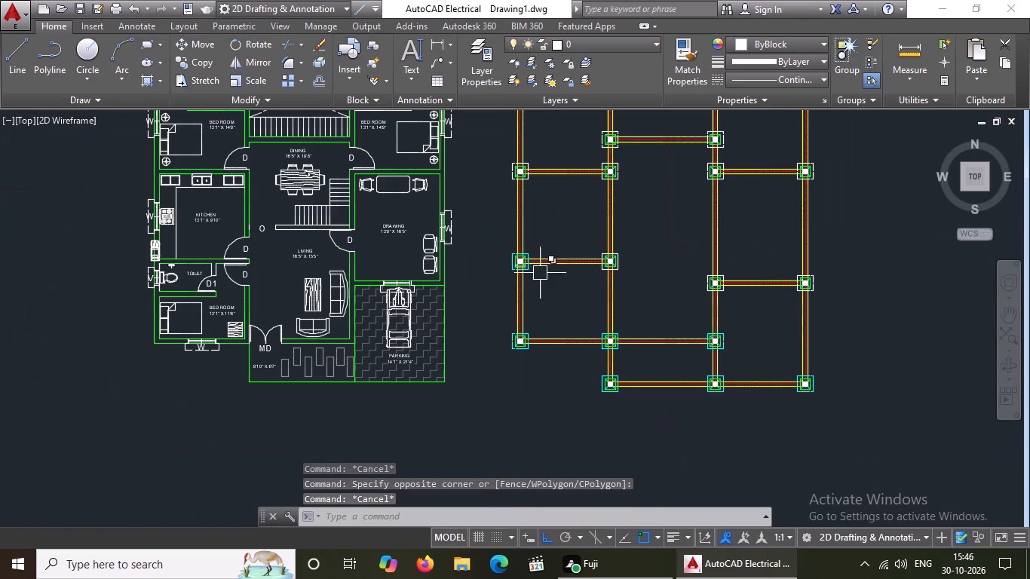
key(Escape)
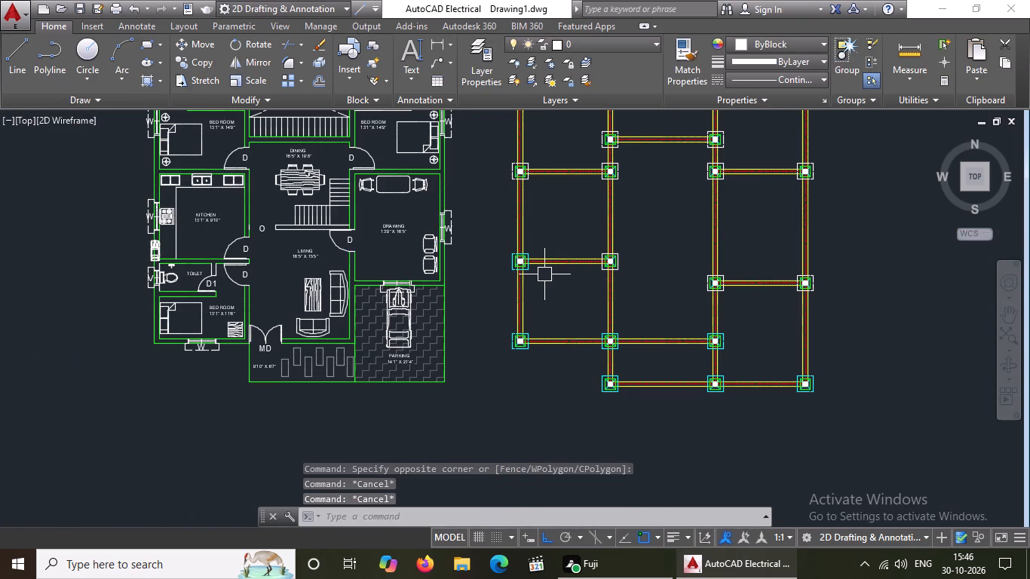
Set the bottom and right edges of the footing outline at the short beam's right end to cyan.
middle_drag(544, 274, 540, 323)
scroll(624, 362, up, 1)
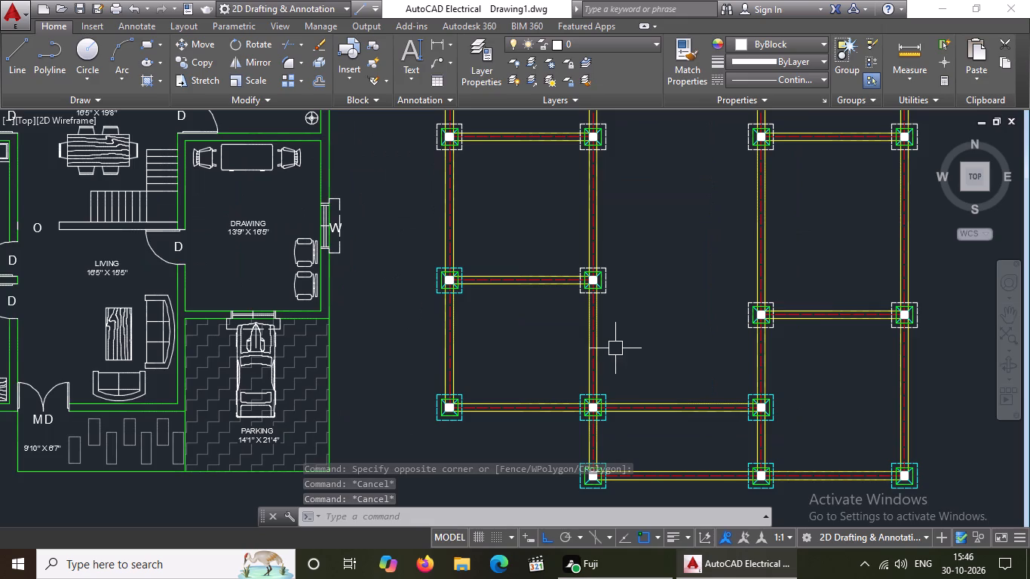
scroll(613, 314, up, 3)
click(564, 222)
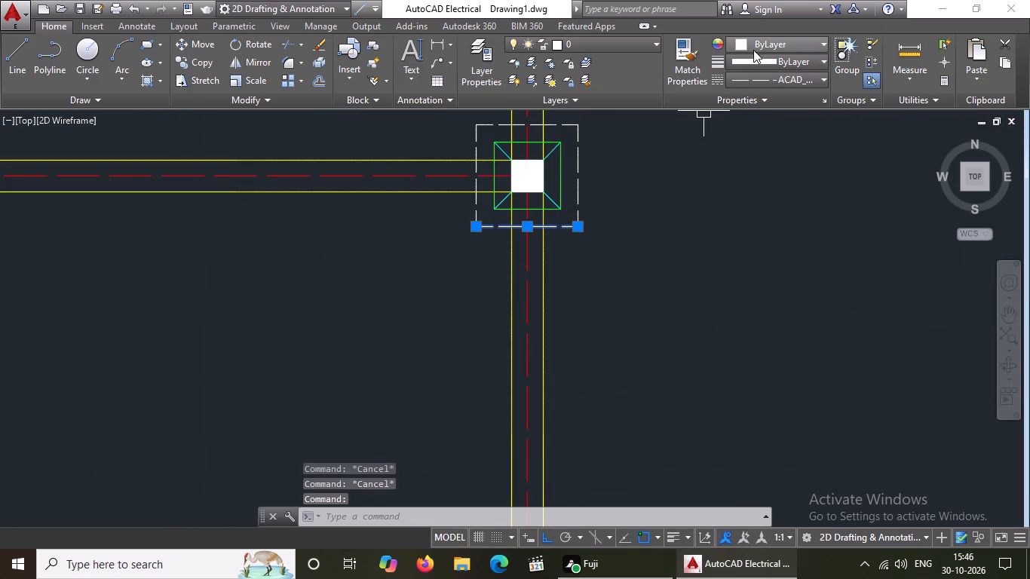
click(753, 49)
drag(786, 196, 783, 204)
key(Escape)
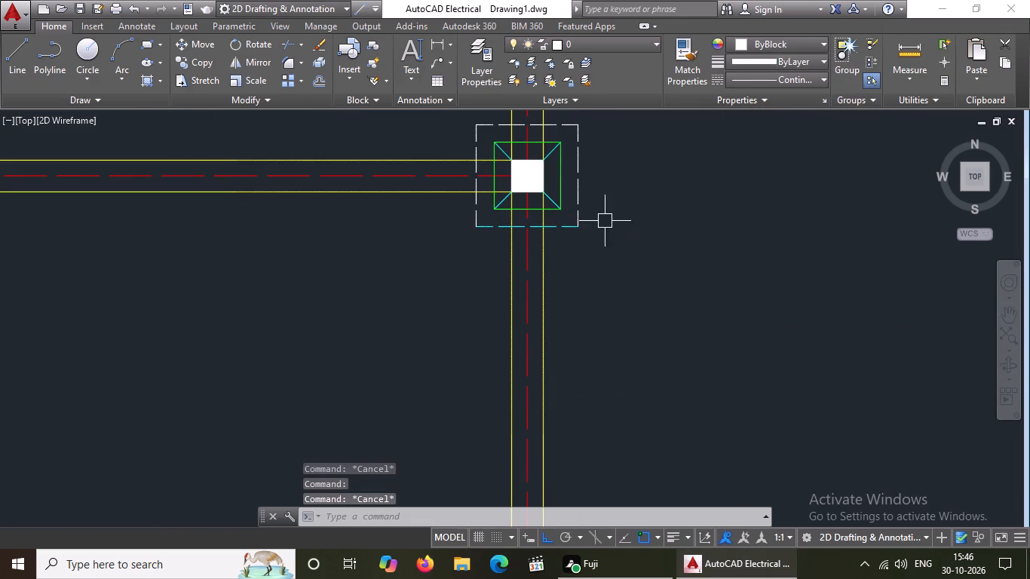
click(572, 204)
click(775, 47)
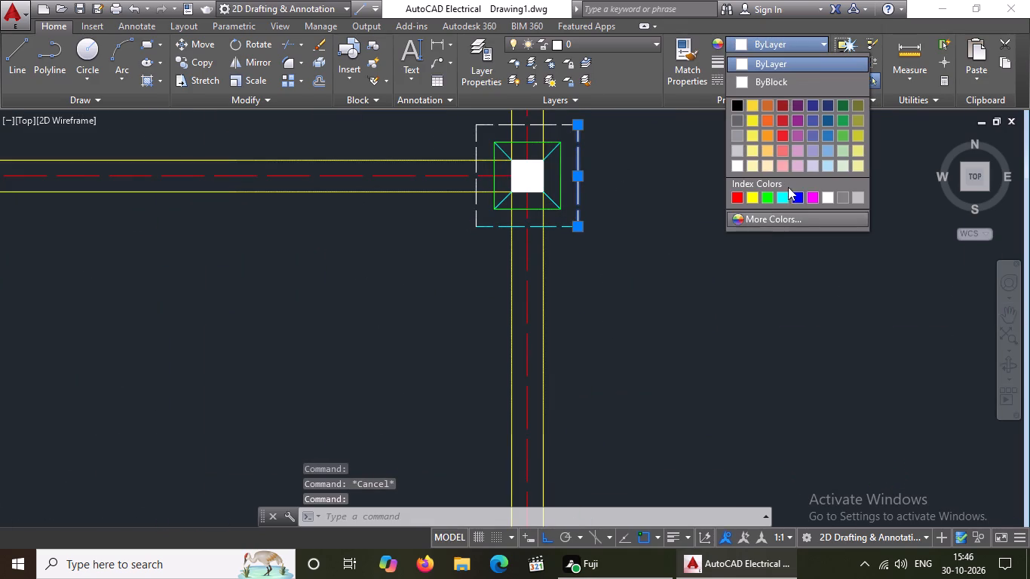
click(781, 193)
key(Escape)
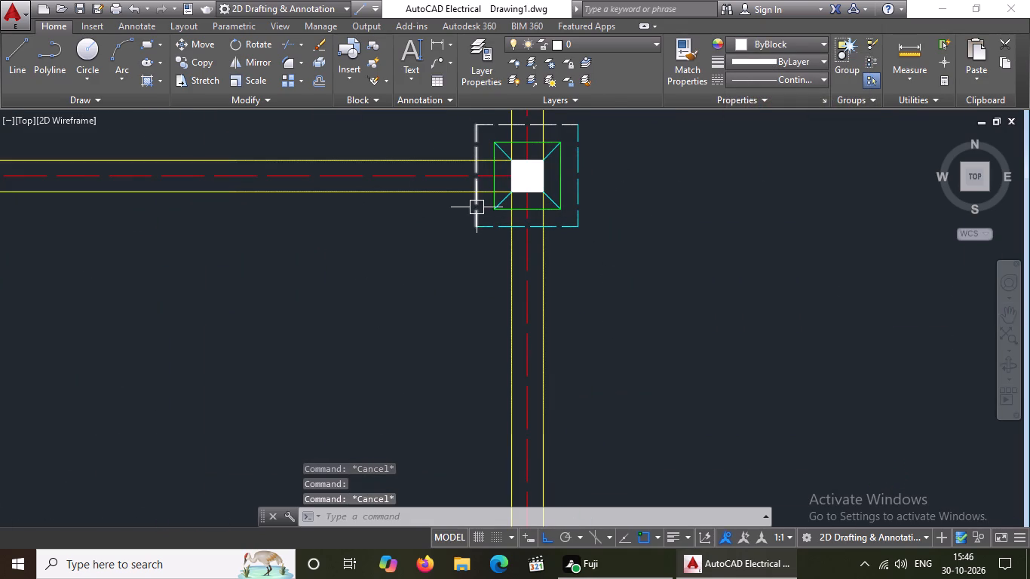
Set the left and top edges of the footing outline at the short beam's right end to cyan.
click(477, 207)
click(737, 44)
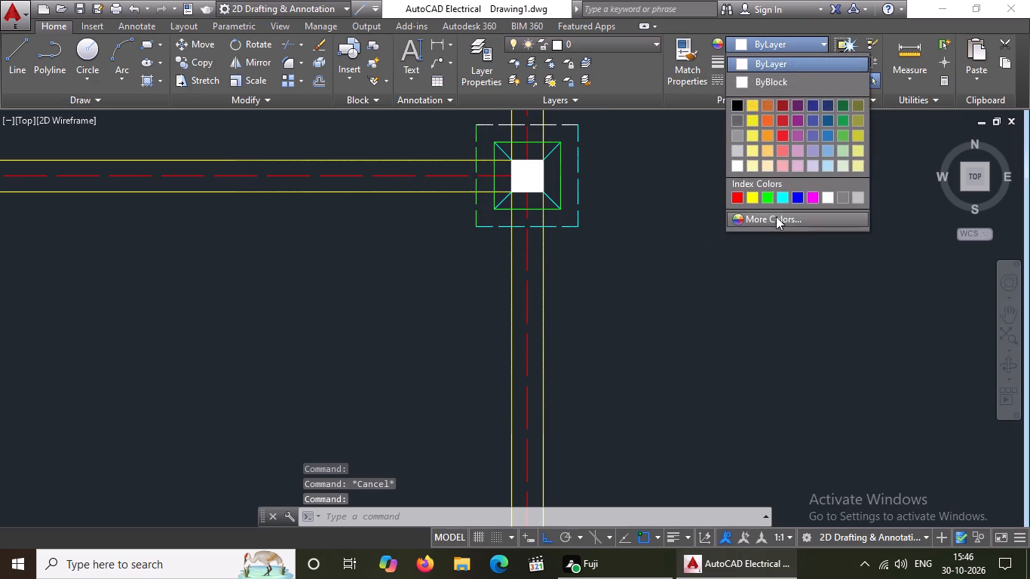
click(783, 195)
key(Escape)
scroll(608, 246, down, 1)
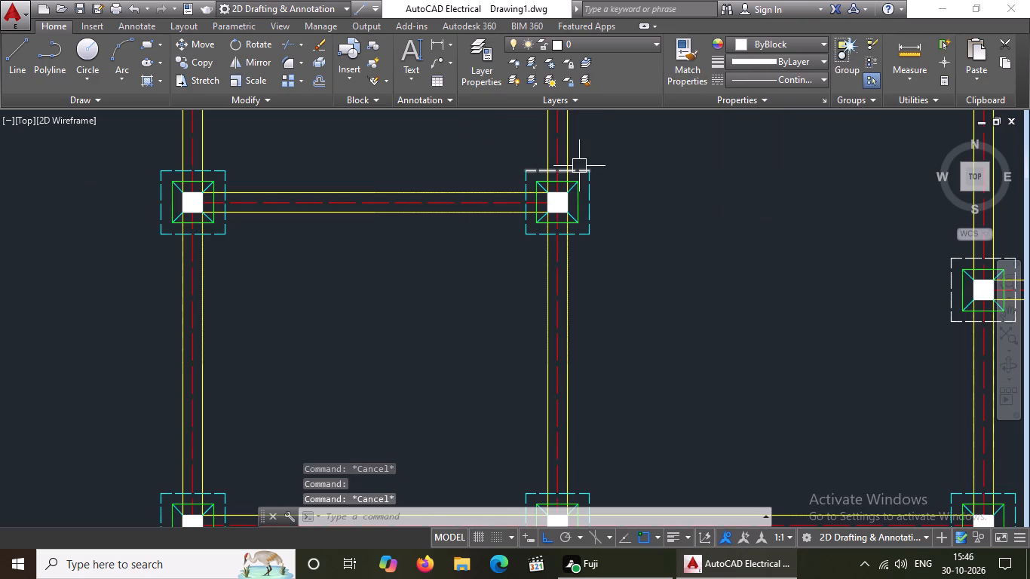
click(579, 166)
click(774, 42)
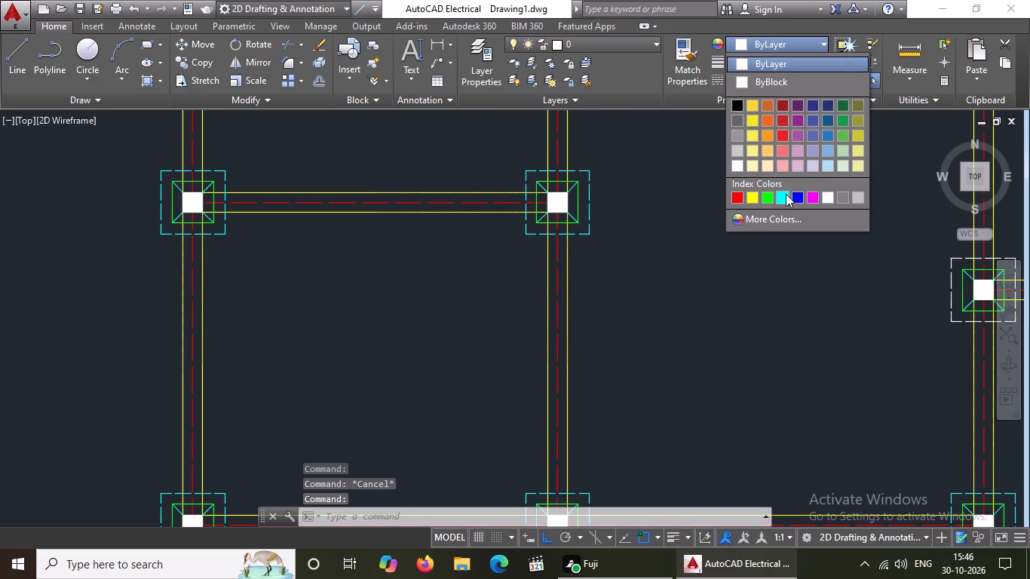
click(786, 194)
key(Escape)
Set the bottom and right edges of the footing outline at the left end of the plan's lower right-hand short beam to cyan.
scroll(599, 317, down, 2)
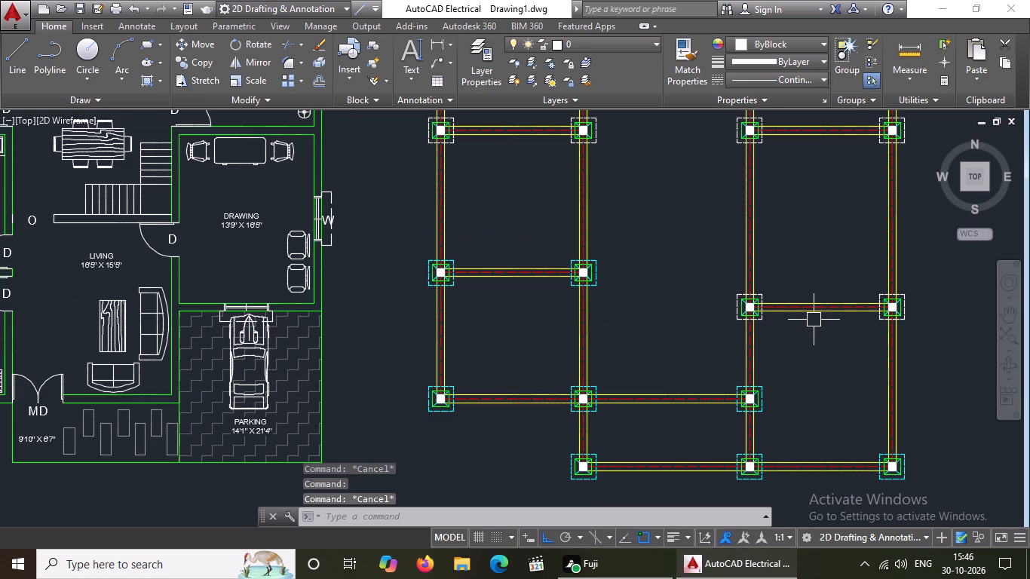
scroll(799, 320, up, 3)
drag(627, 323, 640, 321)
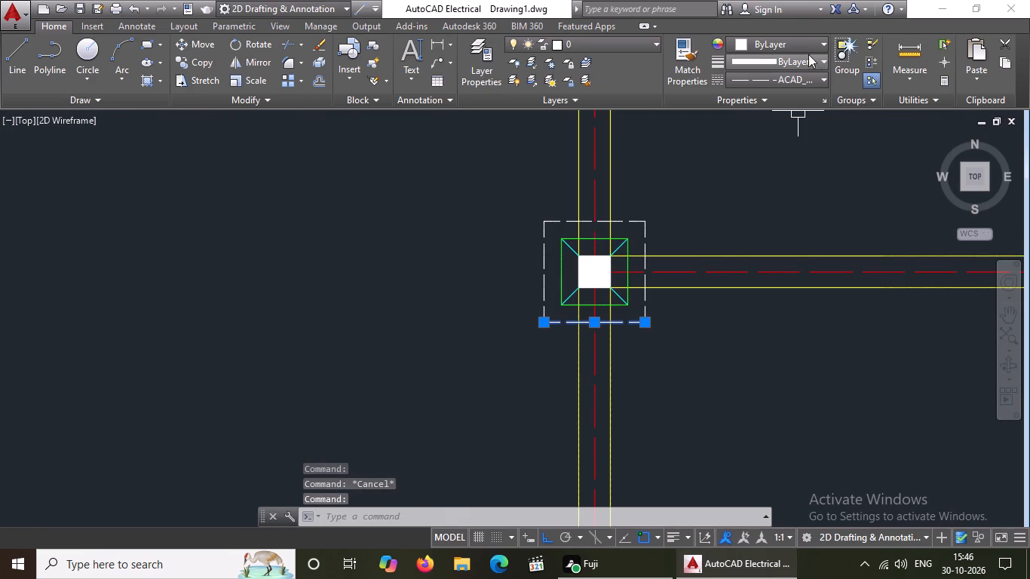
click(795, 45)
click(784, 194)
key(Escape)
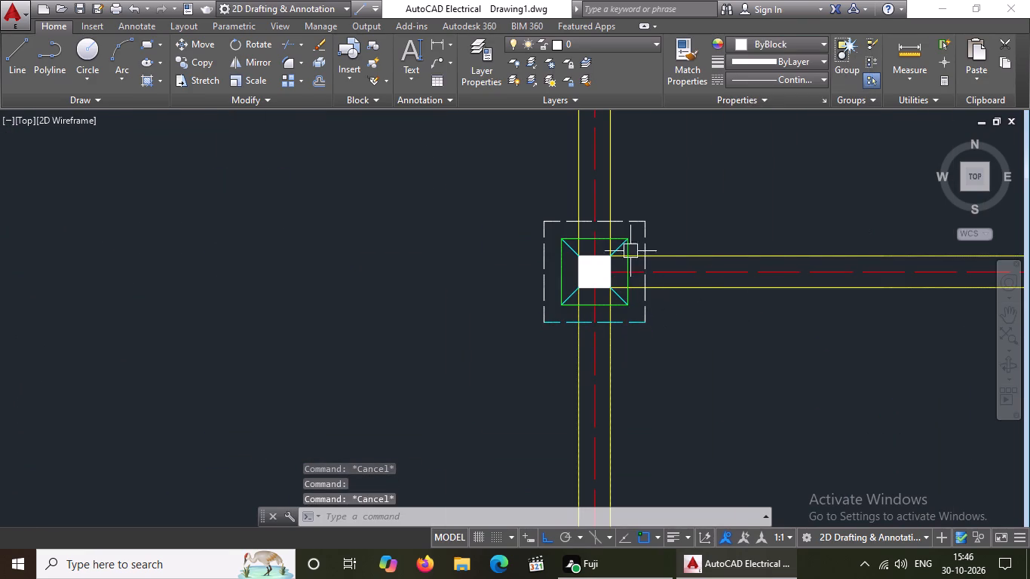
click(645, 230)
click(762, 42)
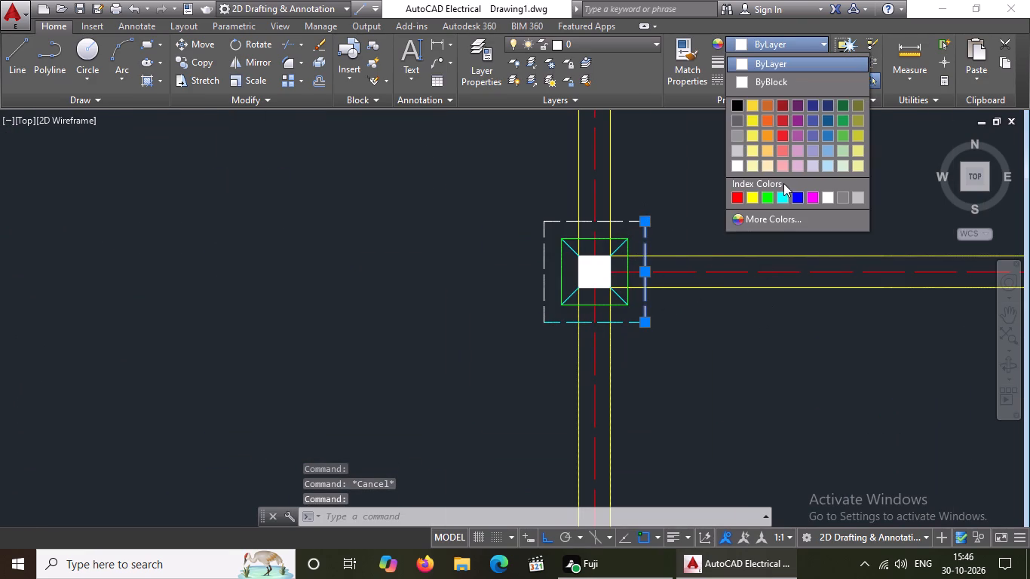
click(783, 191)
key(Escape)
Set the top and left edges of the footing outline at the lower right-hand short beam's left end to cyan.
click(628, 221)
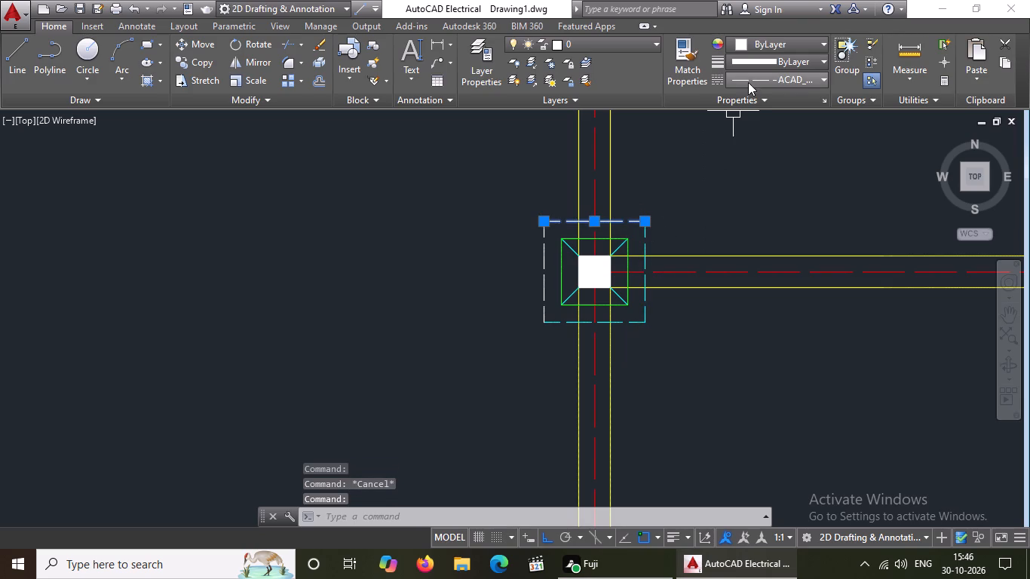
click(756, 45)
click(782, 193)
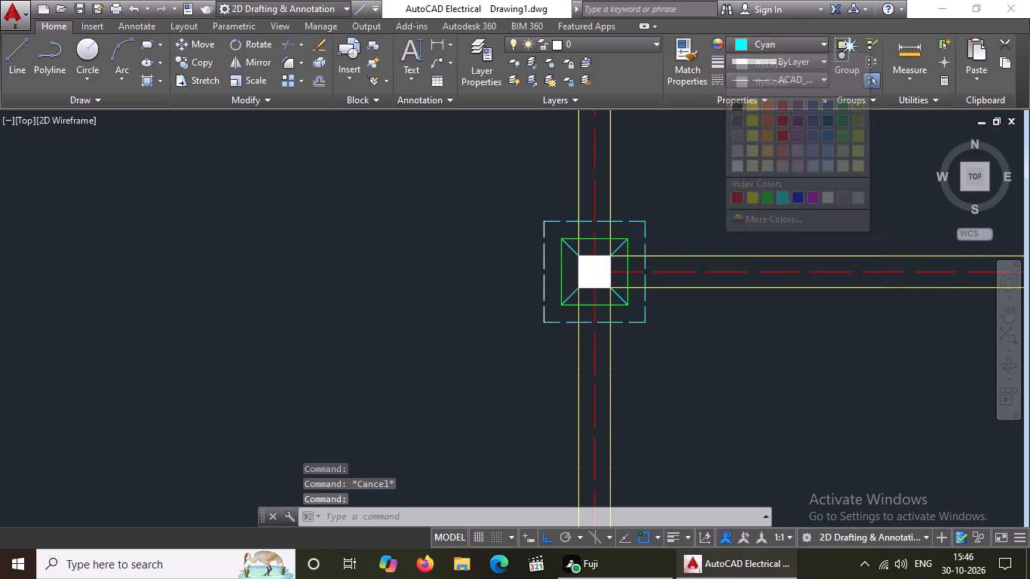
key(Escape)
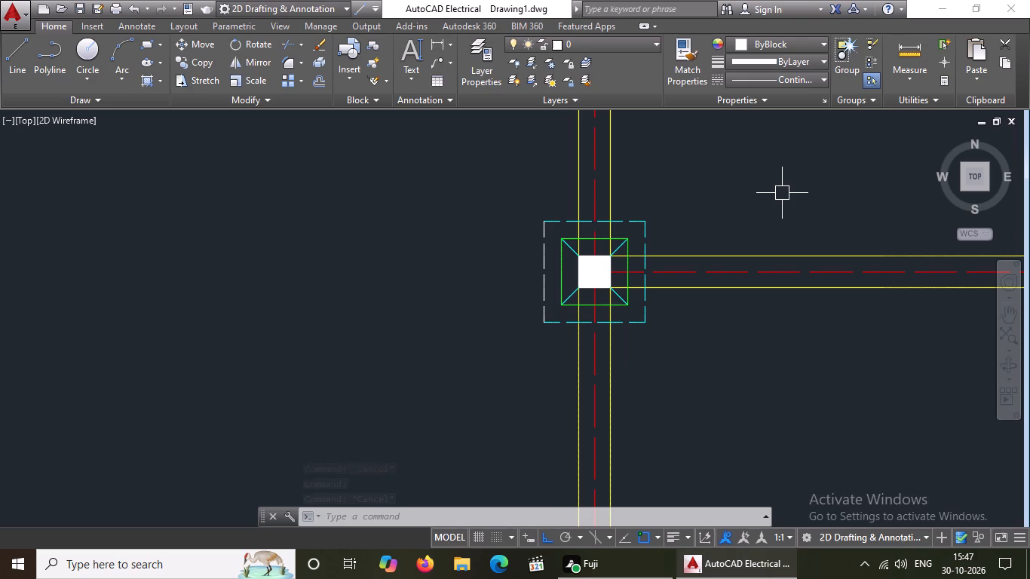
click(540, 262)
click(763, 38)
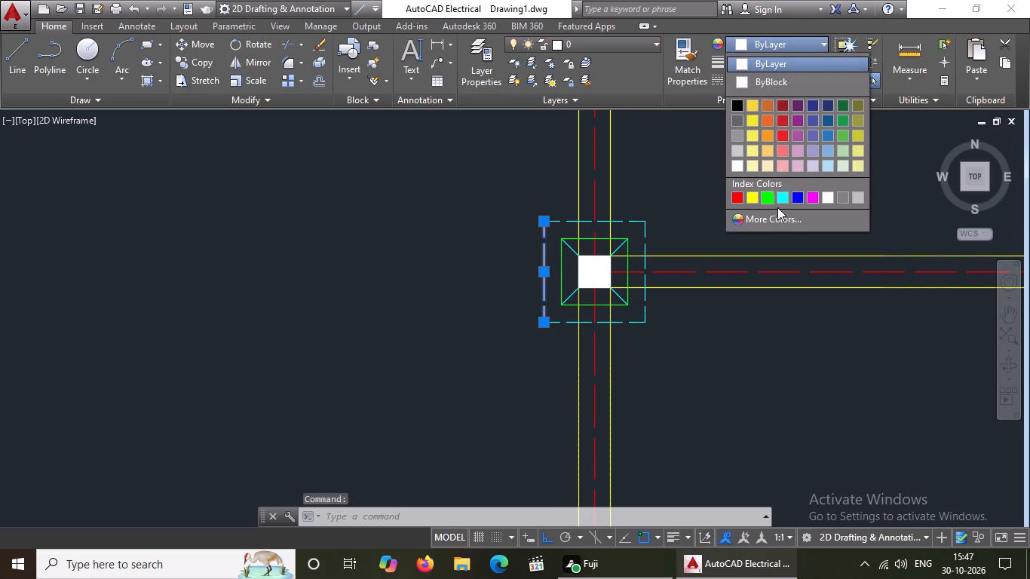
click(780, 196)
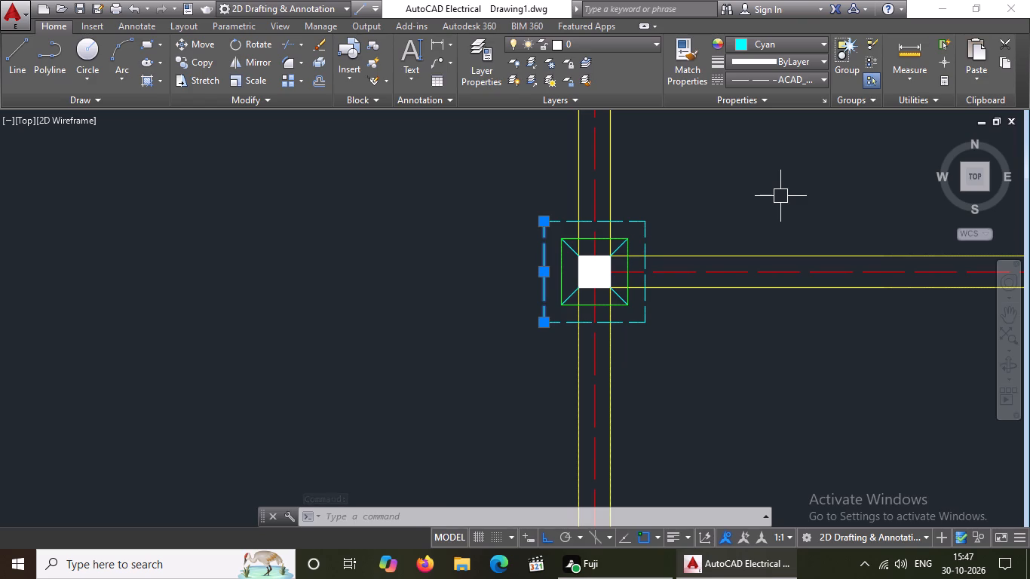
scroll(605, 281, down, 2)
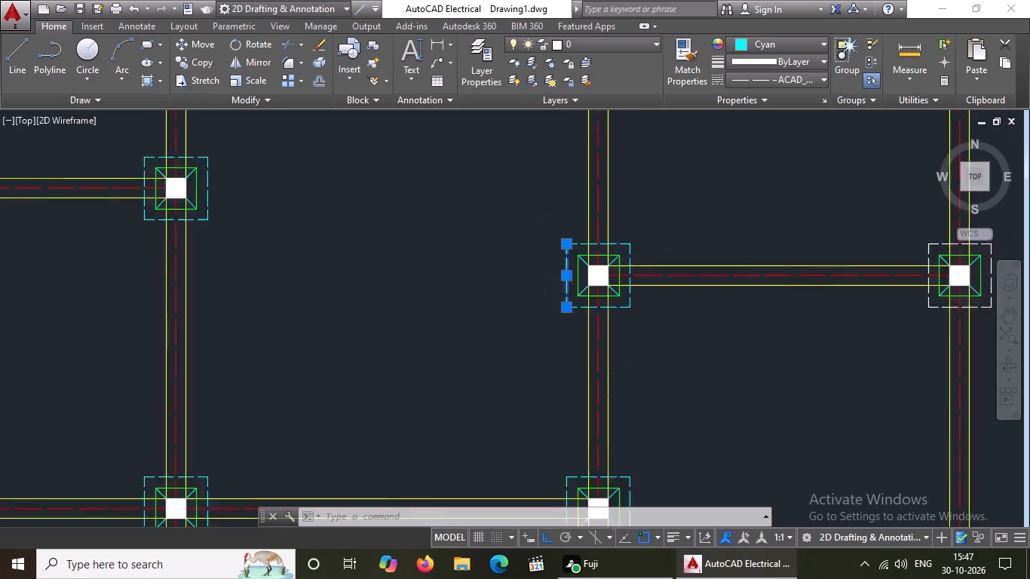
scroll(605, 281, down, 1)
key(Escape)
Set the bottom and left edges of the footing outline at the lower right-hand short beam's right end to cyan.
scroll(729, 284, up, 3)
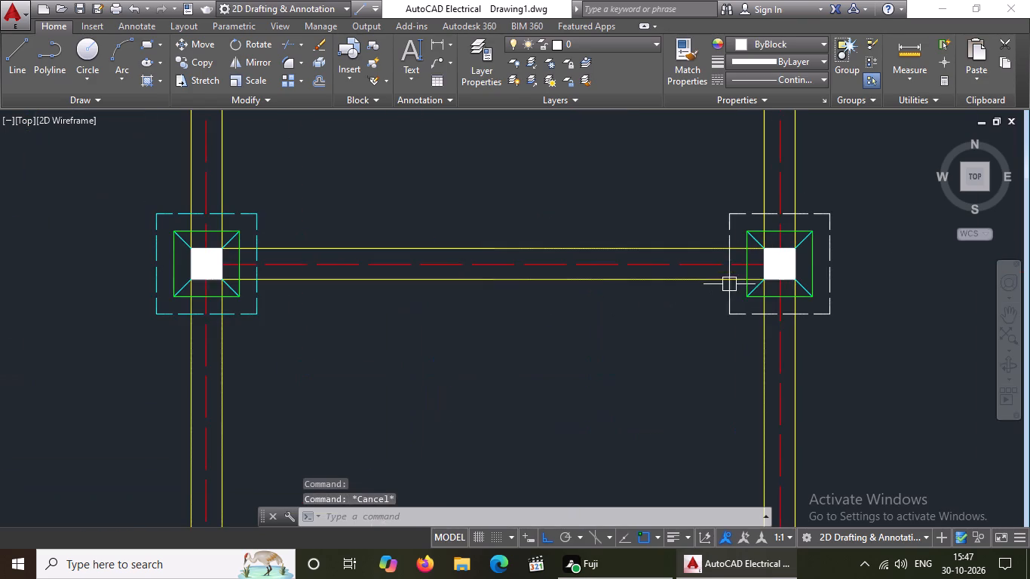
scroll(728, 313, up, 1)
click(754, 317)
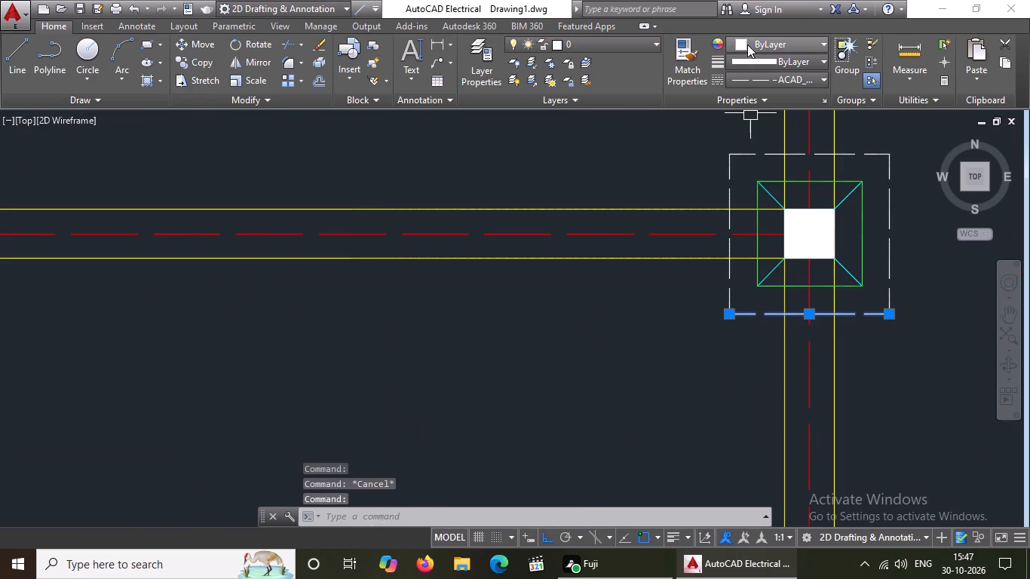
click(748, 42)
click(783, 194)
key(Escape)
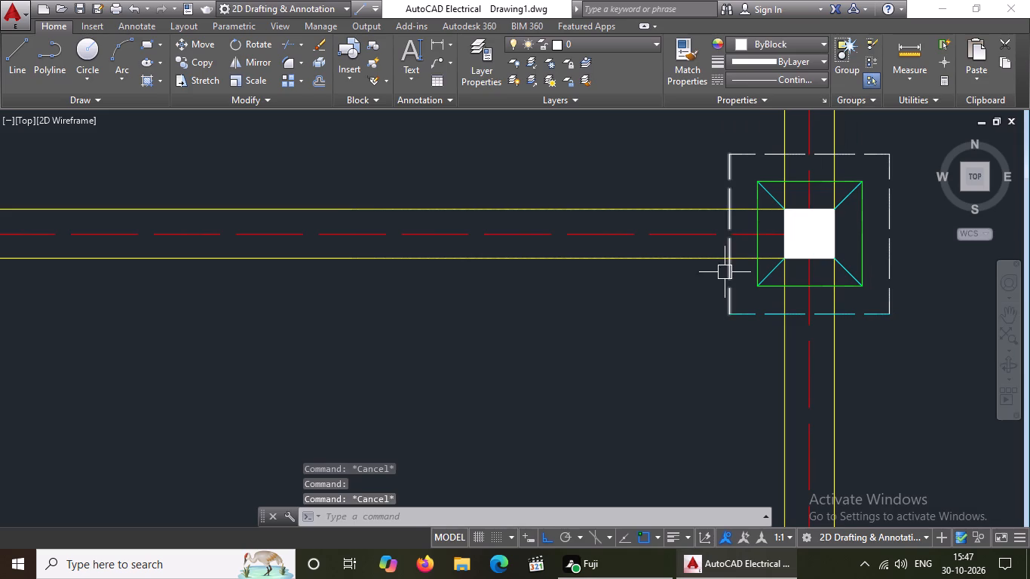
click(727, 271)
drag(763, 41, 775, 74)
click(772, 41)
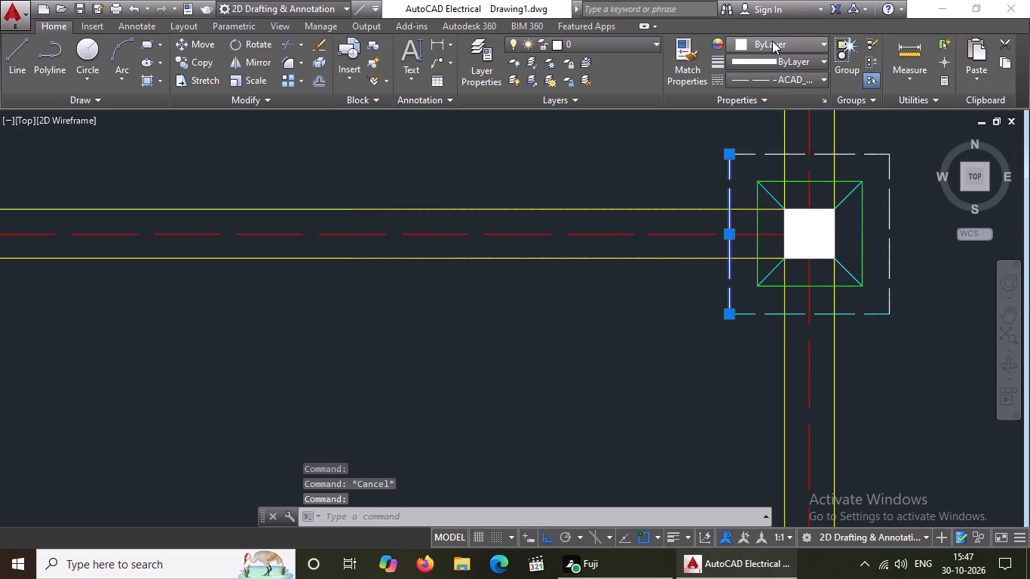
click(786, 194)
key(Escape)
Set the top and right edges of the footing outline at the lower right-hand short beam's right end to cyan.
click(862, 152)
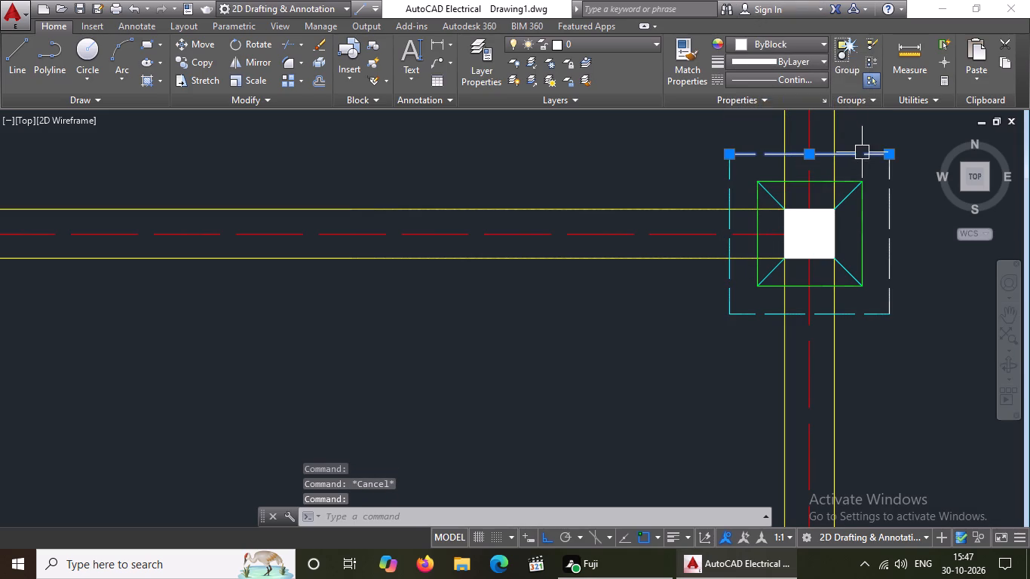
click(795, 42)
click(781, 193)
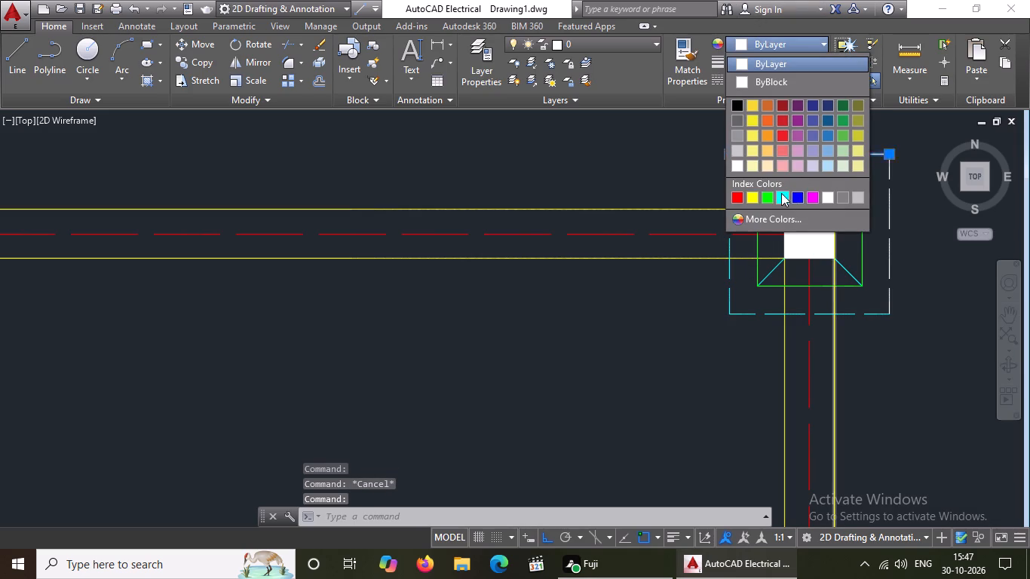
key(Escape)
click(896, 188)
drag(807, 38, 807, 45)
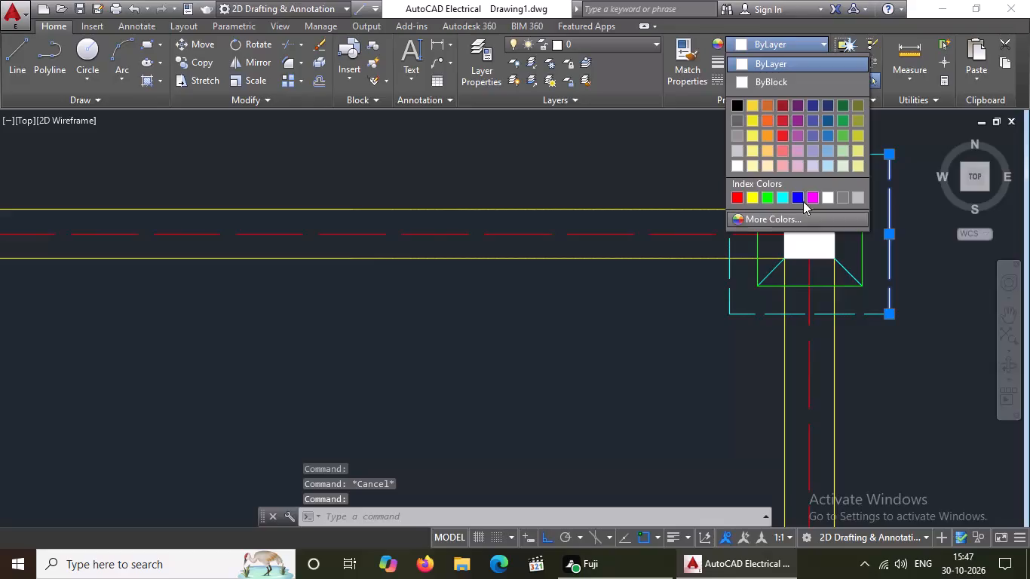
click(780, 198)
key(Escape)
Set the right and bottom edges of the footing outline at the upper right-hand short beam's right end to cyan.
scroll(647, 299, down, 4)
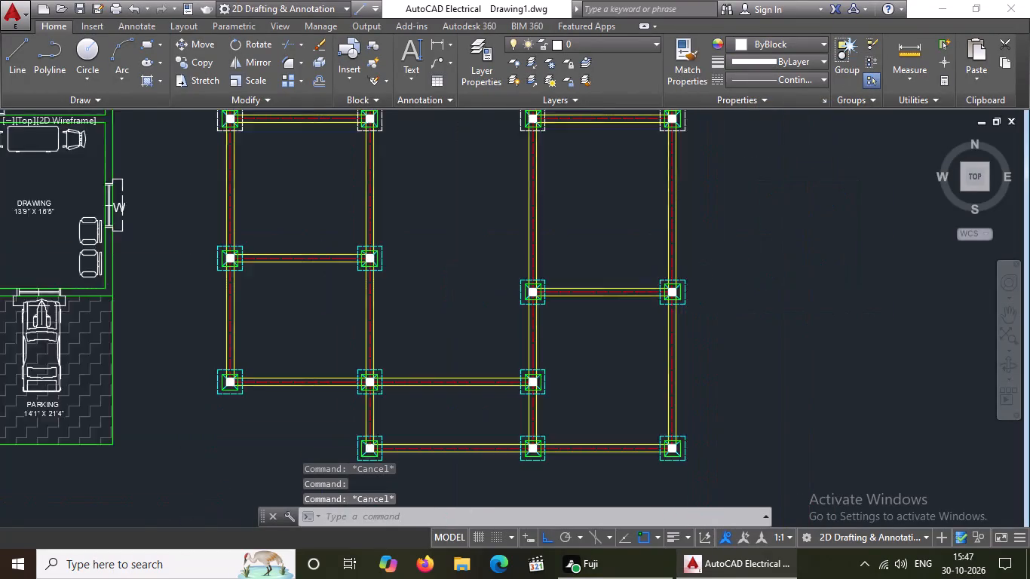
scroll(647, 302, down, 1)
scroll(700, 169, up, 3)
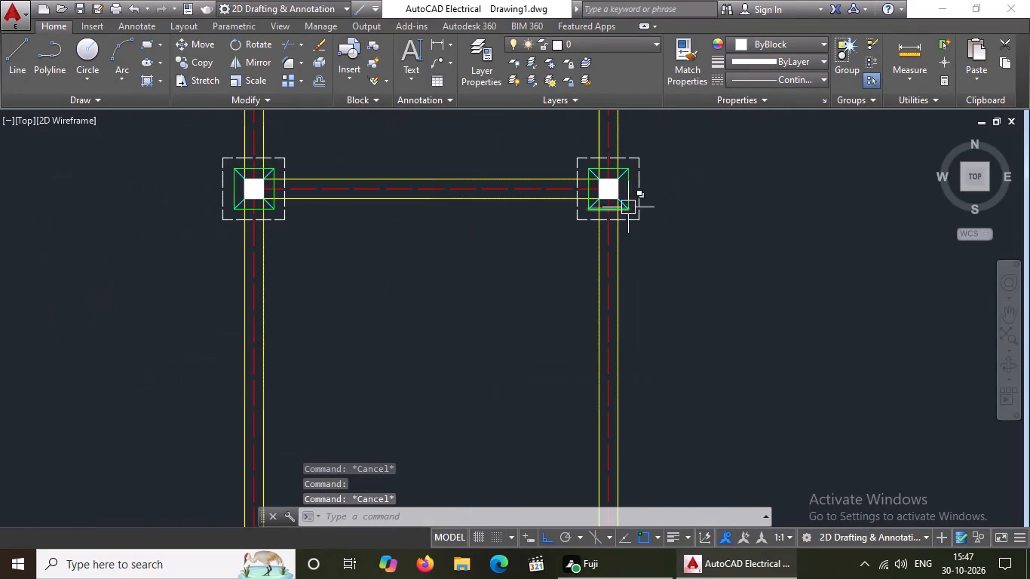
click(639, 200)
click(788, 38)
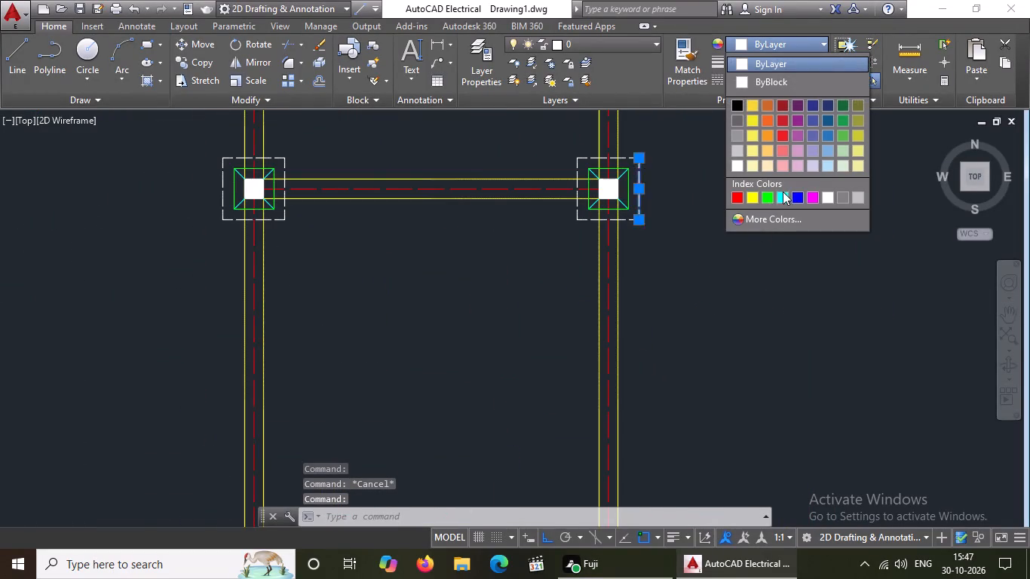
click(783, 192)
key(Escape)
scroll(736, 247, down, 3)
scroll(692, 244, up, 4)
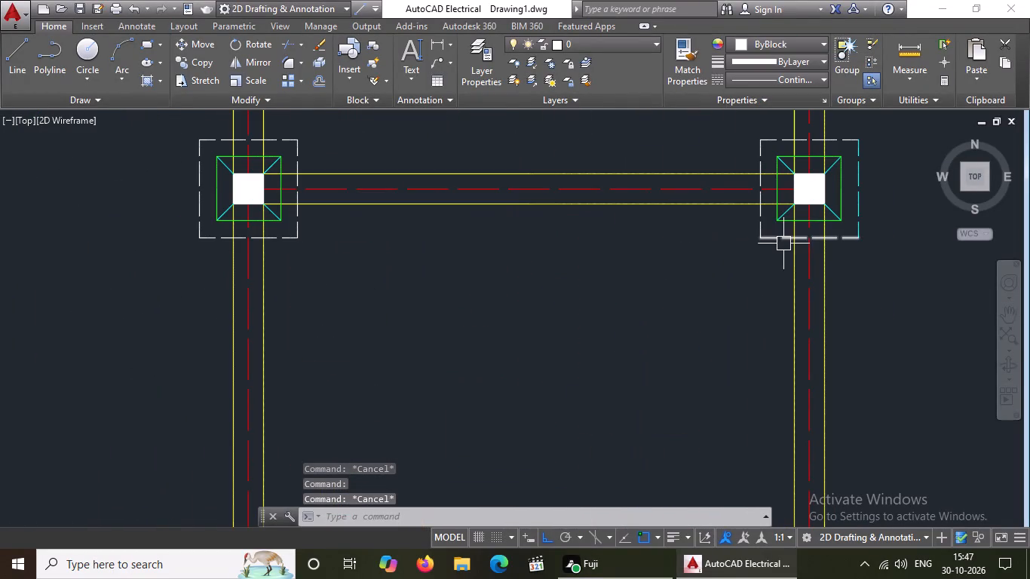
click(782, 242)
drag(811, 38, 811, 45)
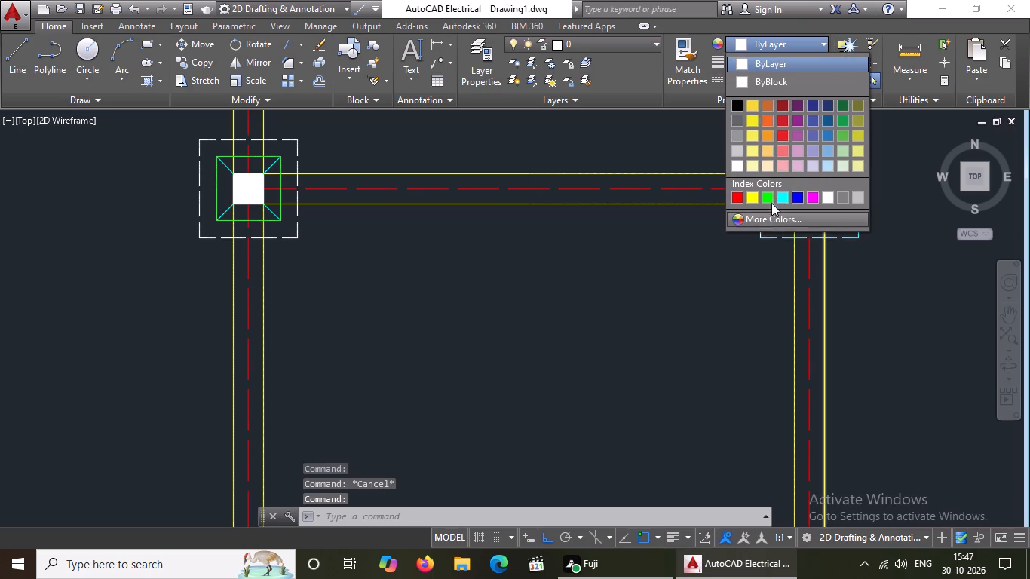
click(779, 203)
key(Escape)
Set the top and left edges of the footing outline at the upper right-hand short beam's right end to cyan.
scroll(681, 265, down, 4)
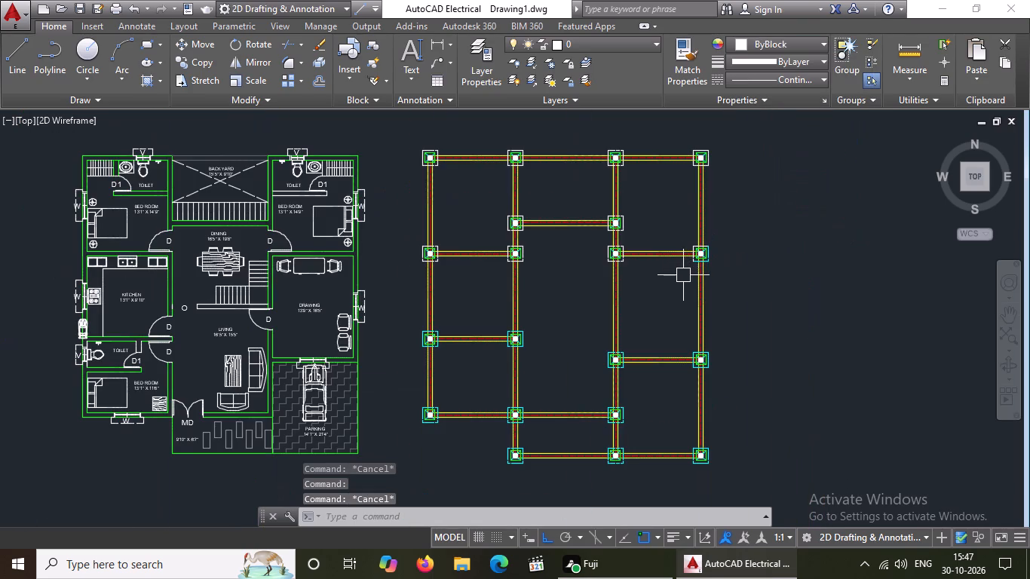
scroll(722, 250, up, 5)
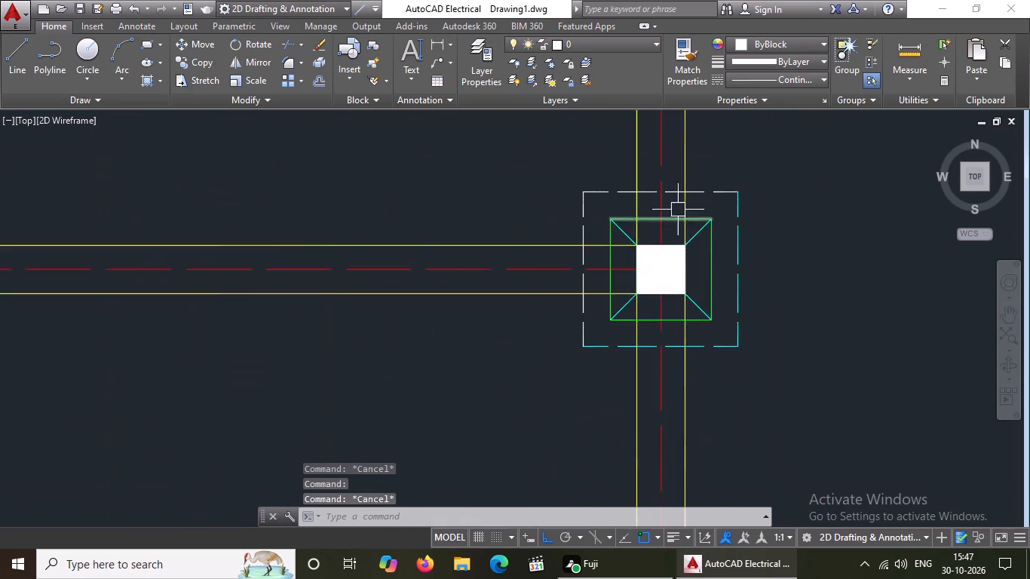
scroll(685, 202, up, 2)
click(715, 173)
drag(746, 40, 751, 52)
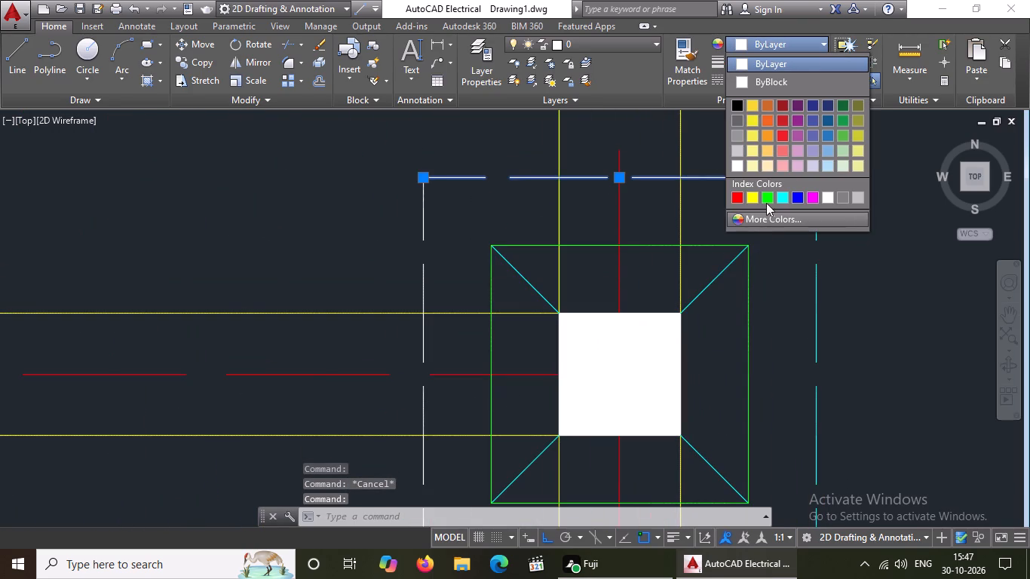
click(785, 198)
key(Escape)
drag(444, 231, 428, 249)
click(387, 275)
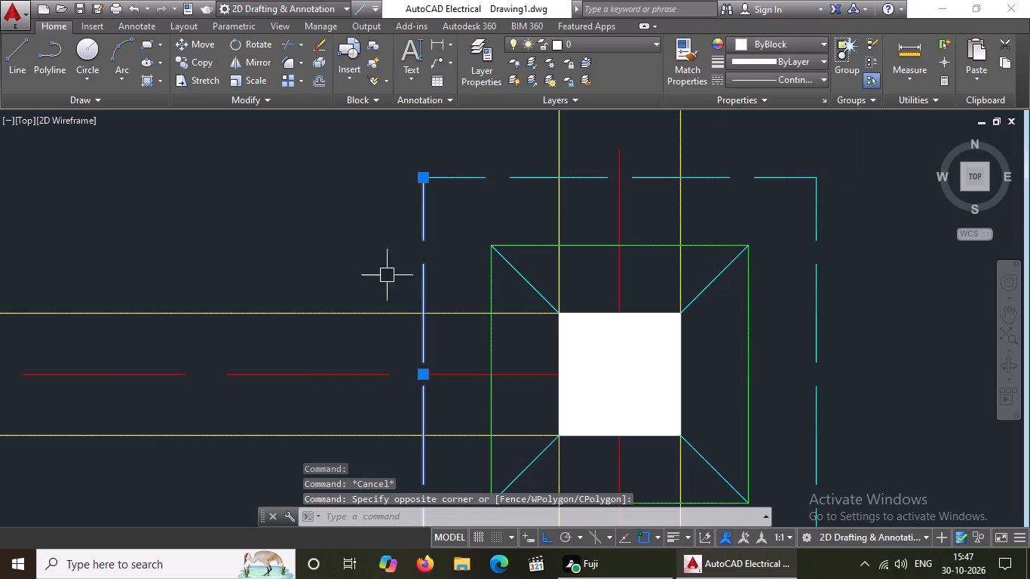
click(750, 38)
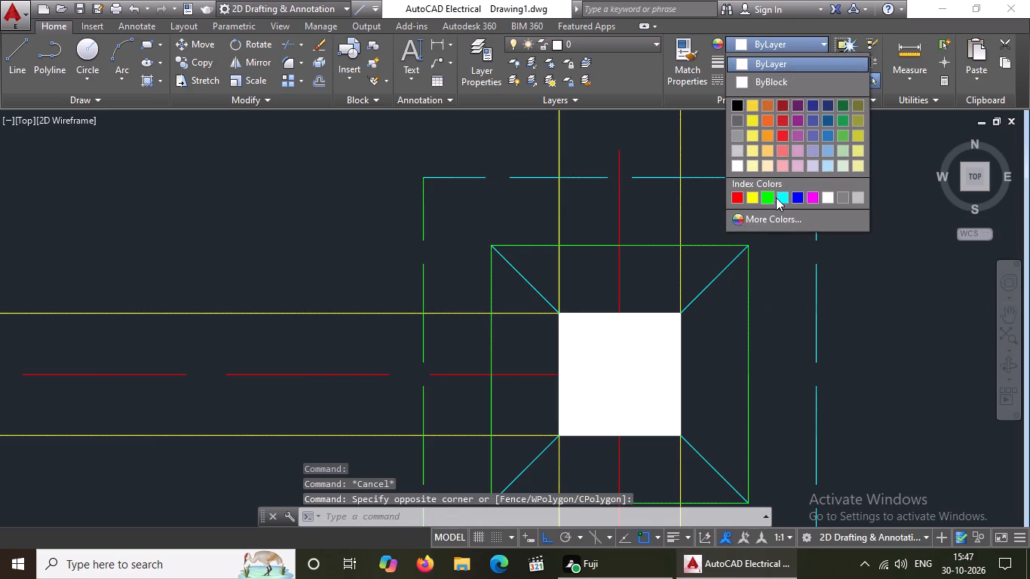
click(779, 194)
key(Escape)
Set the top and right edges of the footing outline at the plan's top-right corner to cyan.
scroll(583, 230, down, 8)
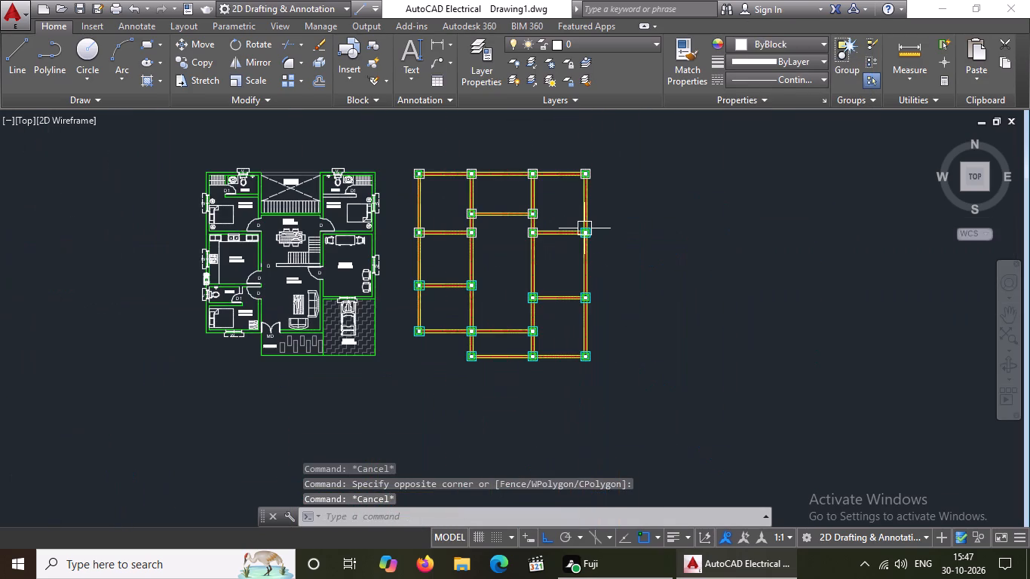
scroll(584, 176, up, 4)
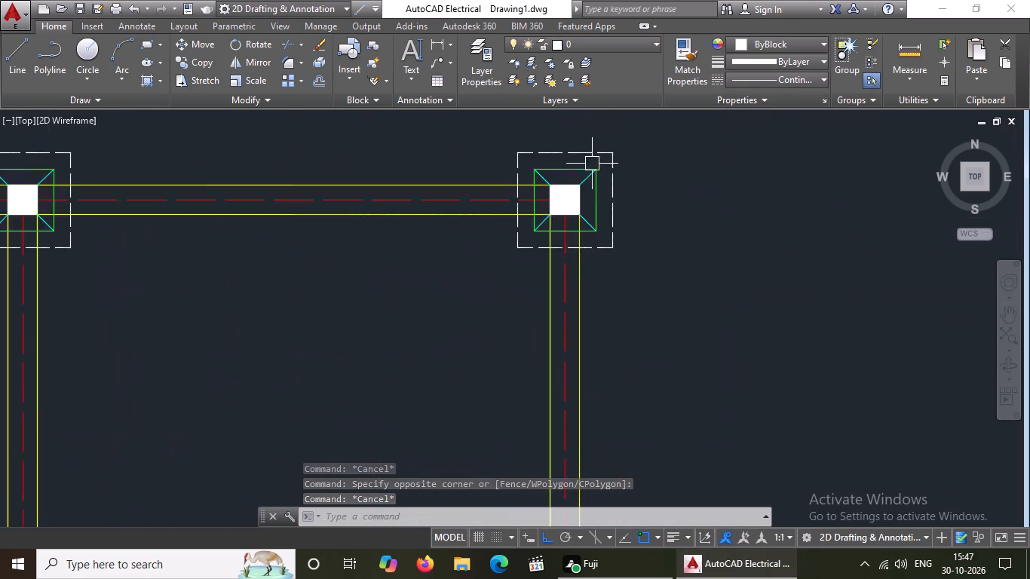
scroll(592, 164, up, 3)
click(585, 127)
click(584, 143)
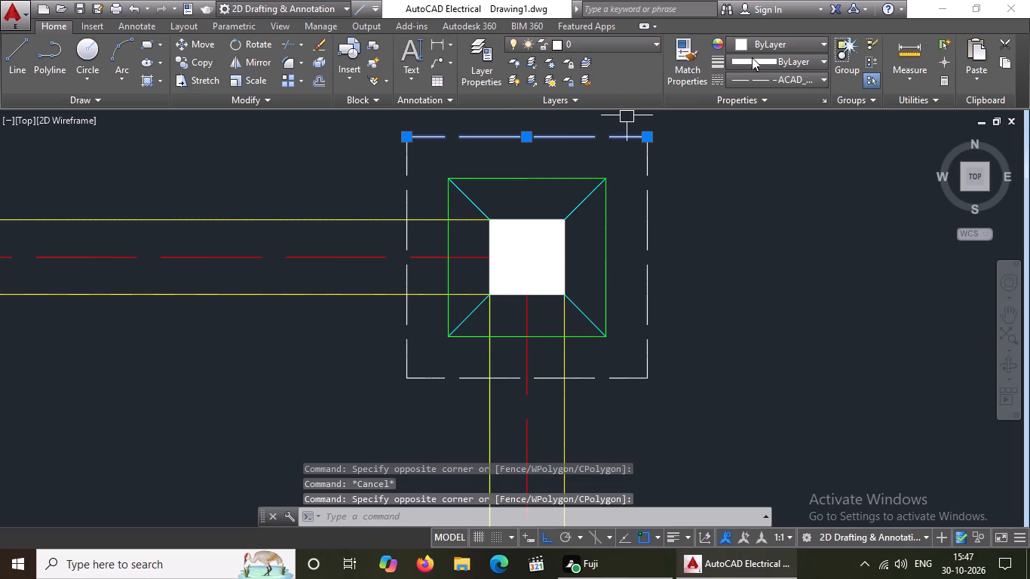
click(763, 44)
click(781, 201)
key(Escape)
click(636, 247)
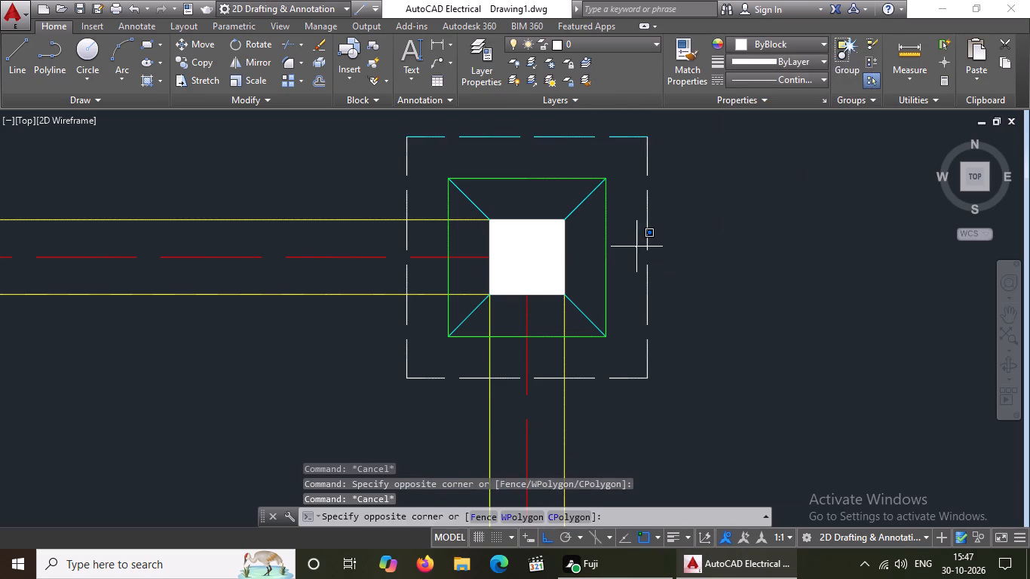
click(658, 237)
click(648, 248)
click(789, 46)
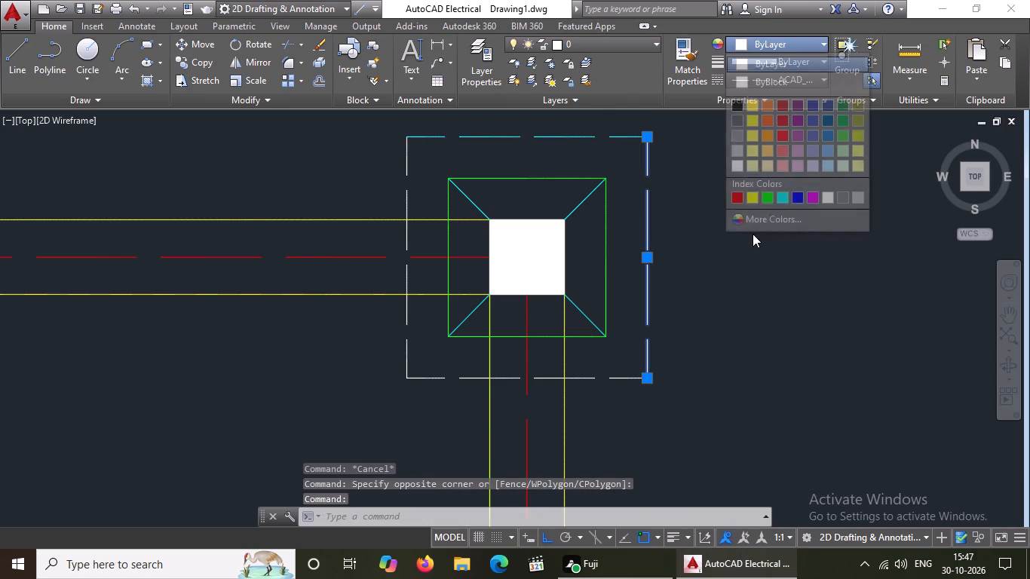
click(782, 199)
key(Escape)
Set the bottom and left edges of the footing outline at the plan's top-right corner to cyan.
drag(637, 348, 625, 375)
click(607, 416)
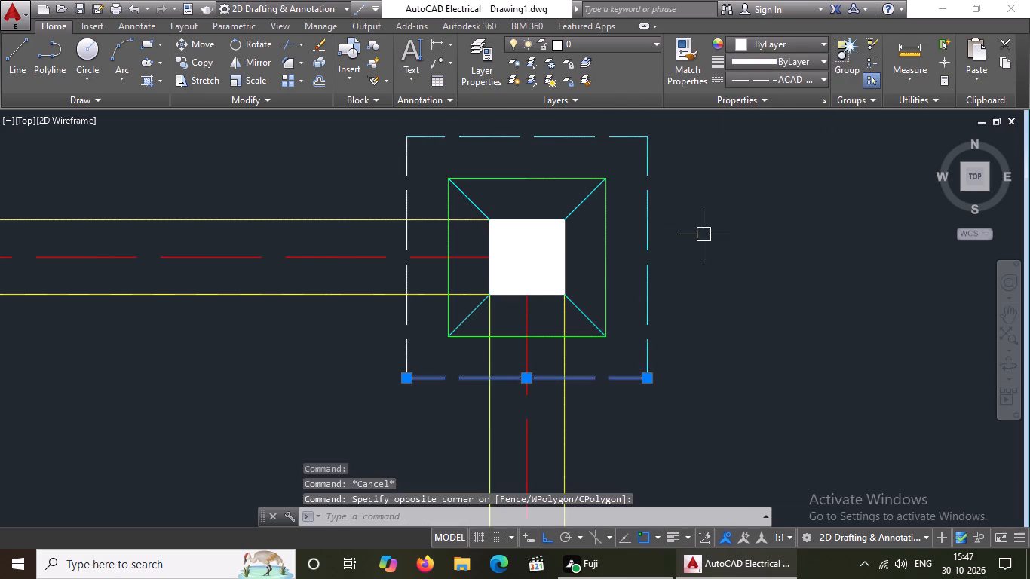
click(766, 51)
click(783, 200)
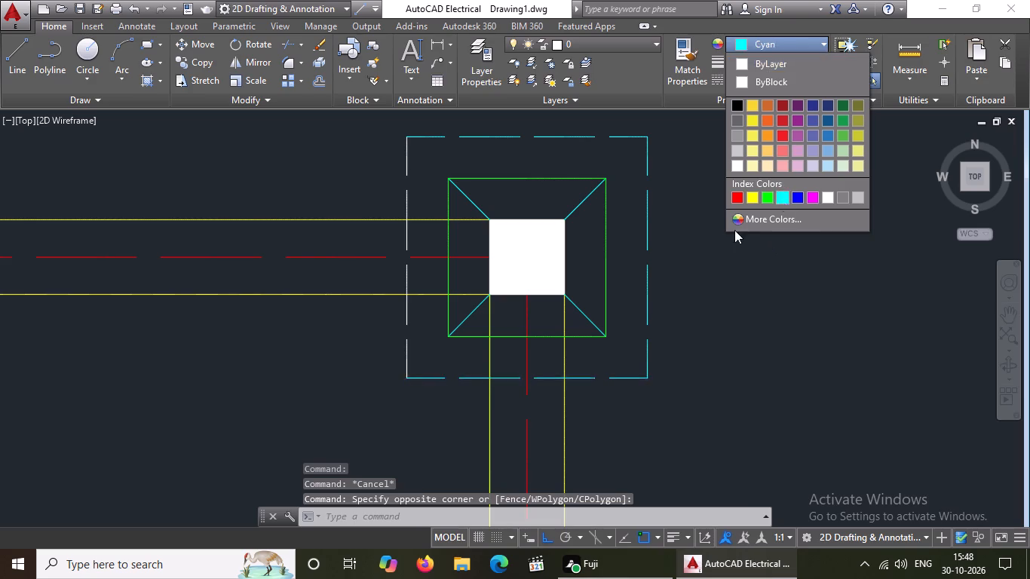
key(Escape)
click(409, 309)
click(756, 45)
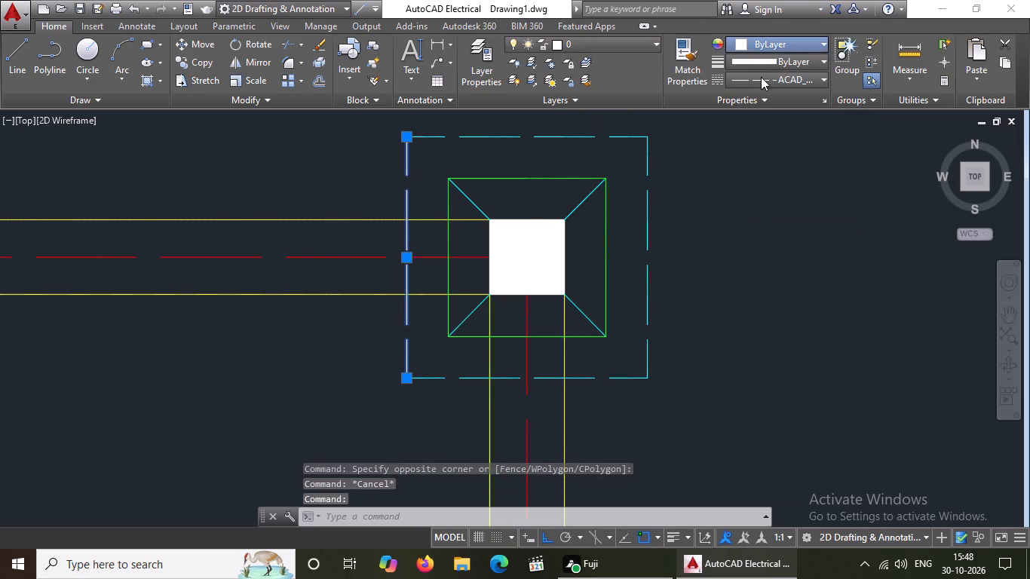
click(784, 200)
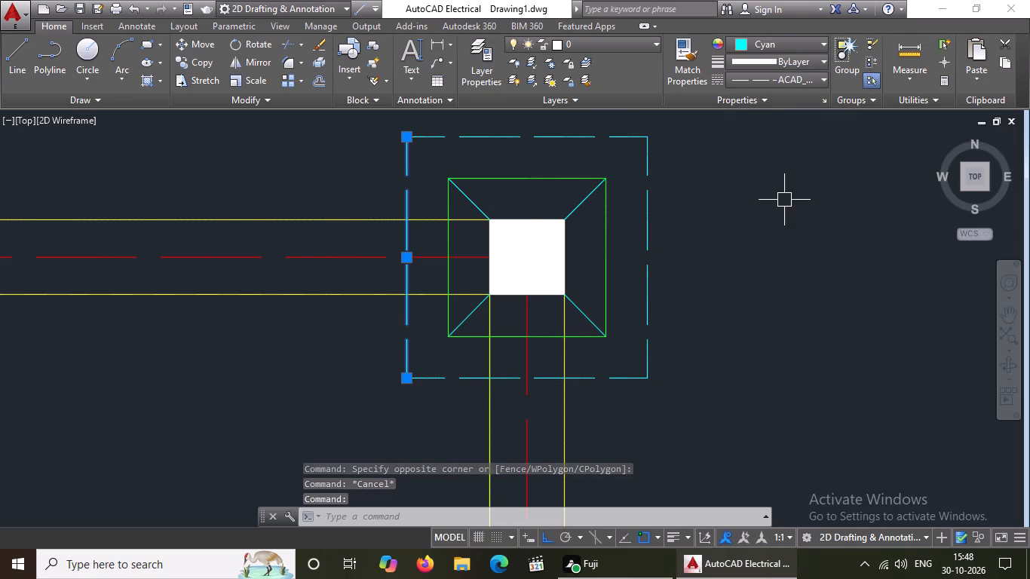
scroll(765, 204, down, 2)
key(Escape)
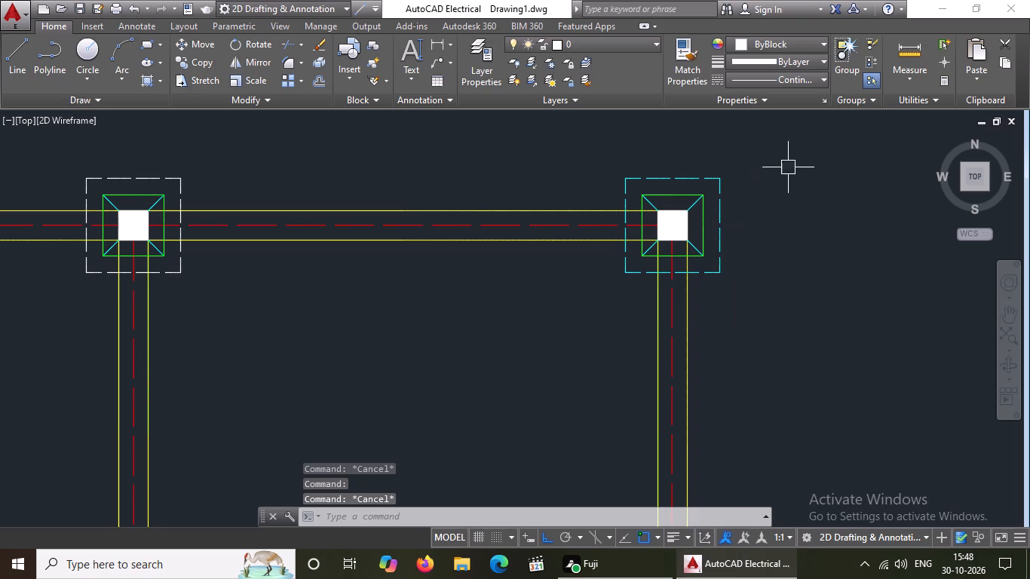
Set the bottom and right edges of the footing outline at the upper right-hand short beam's left end to cyan.
scroll(669, 271, down, 2)
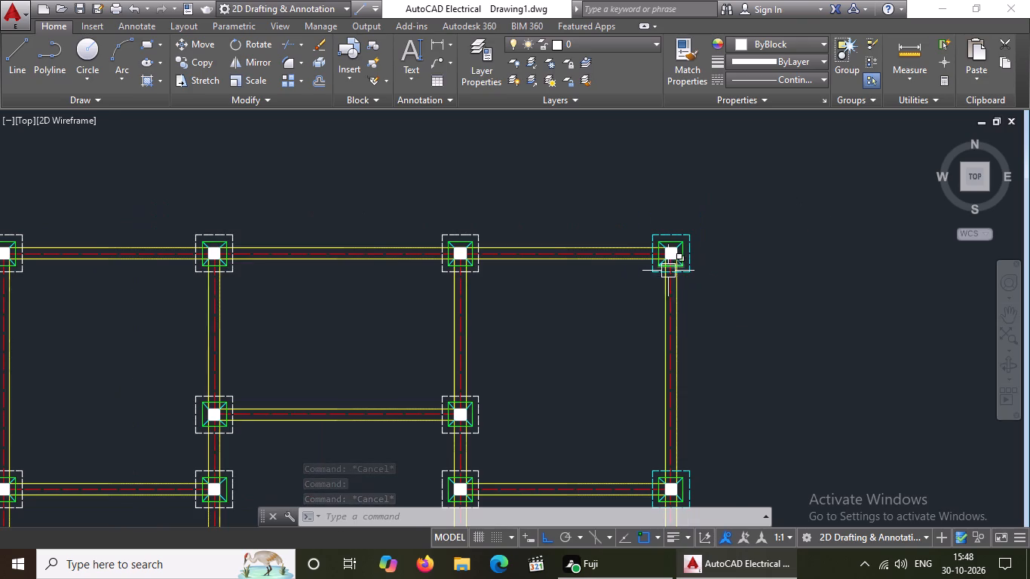
scroll(573, 237, down, 2)
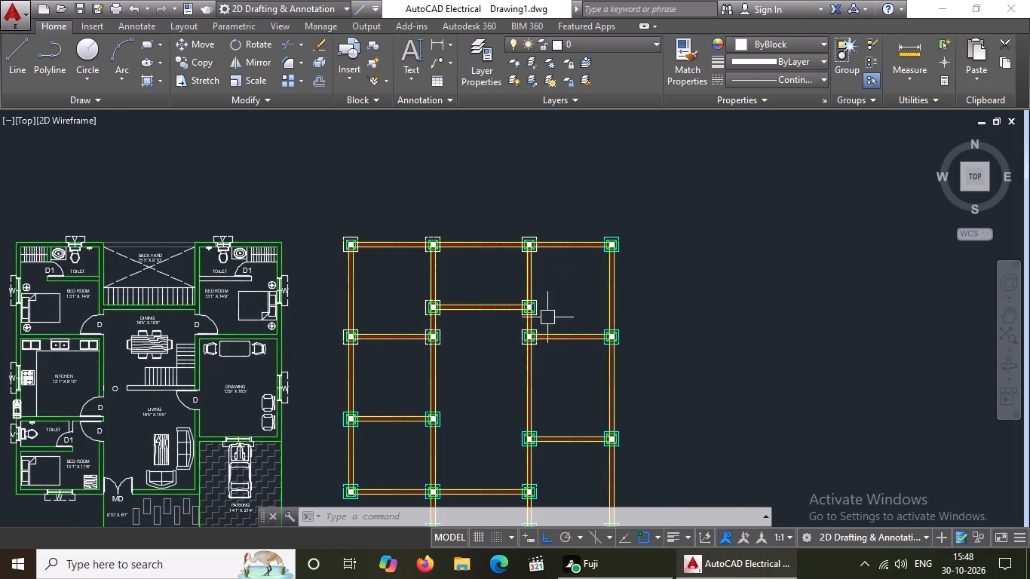
scroll(516, 349, up, 5)
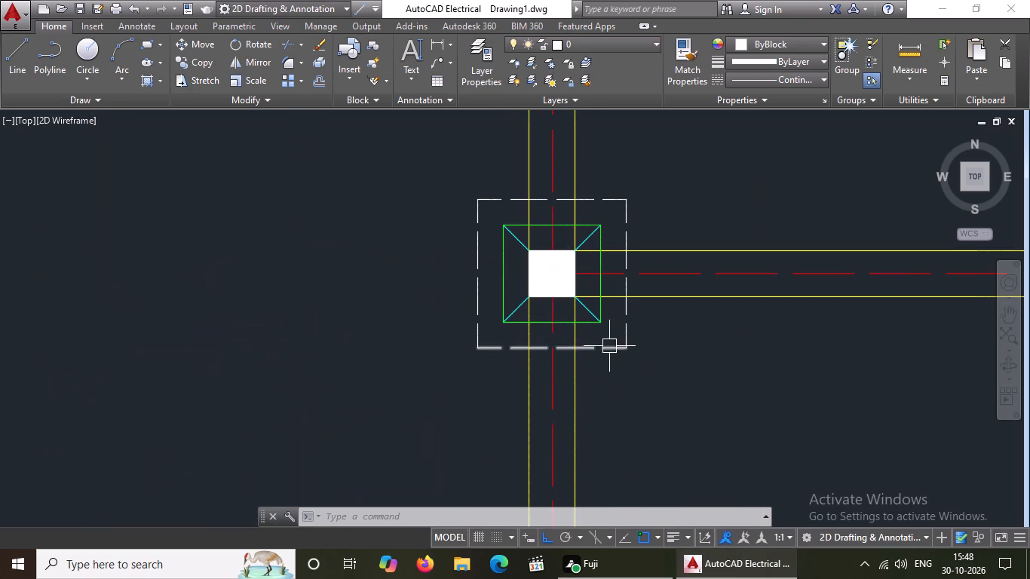
click(607, 348)
click(795, 39)
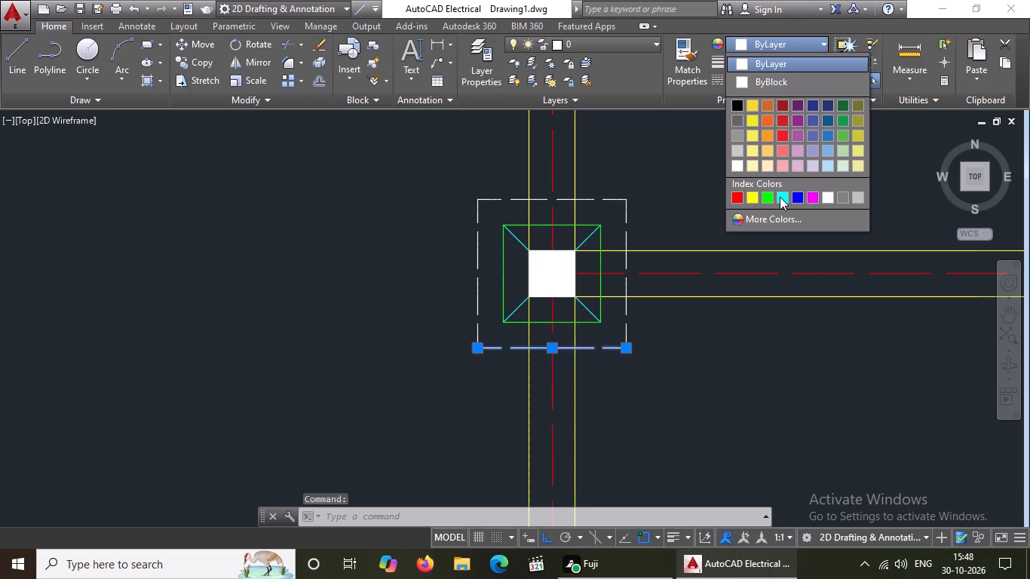
click(780, 196)
key(Escape)
click(633, 219)
click(623, 232)
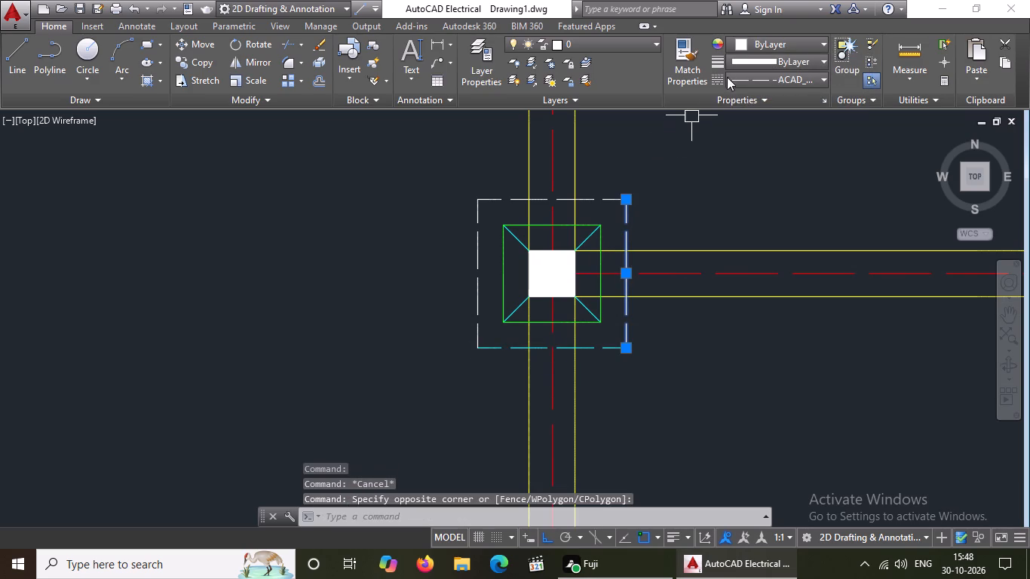
click(758, 41)
click(784, 196)
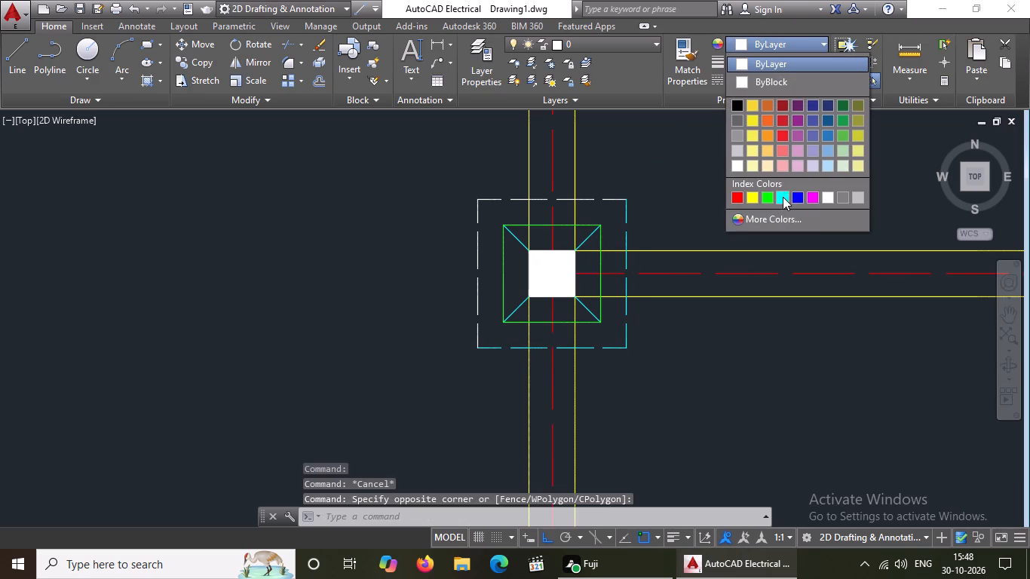
key(Escape)
Set the top and left edges of the footing outline at the upper right-hand short beam's left end to cyan.
click(618, 203)
click(747, 49)
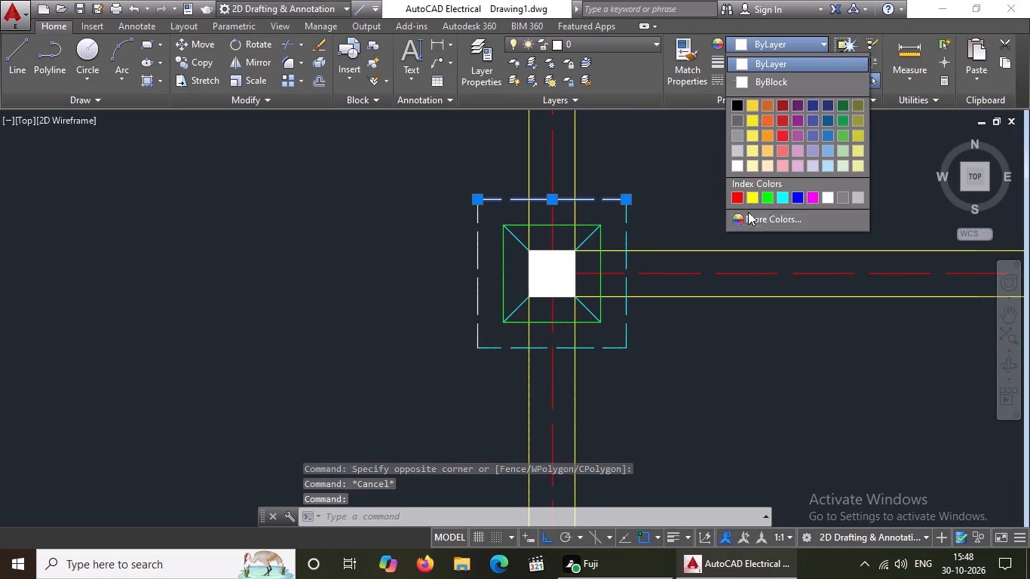
click(780, 197)
key(Escape)
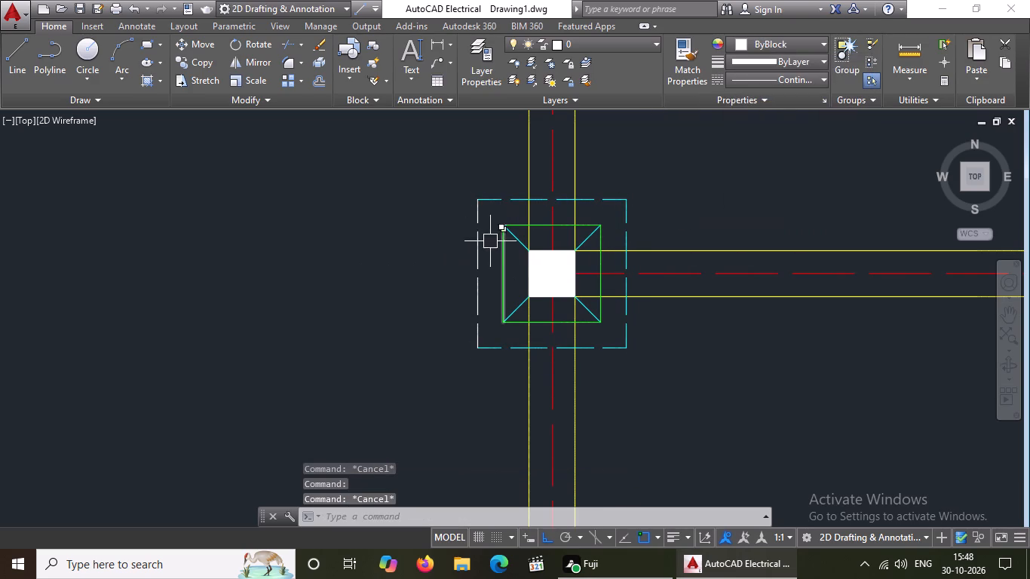
click(481, 253)
click(790, 41)
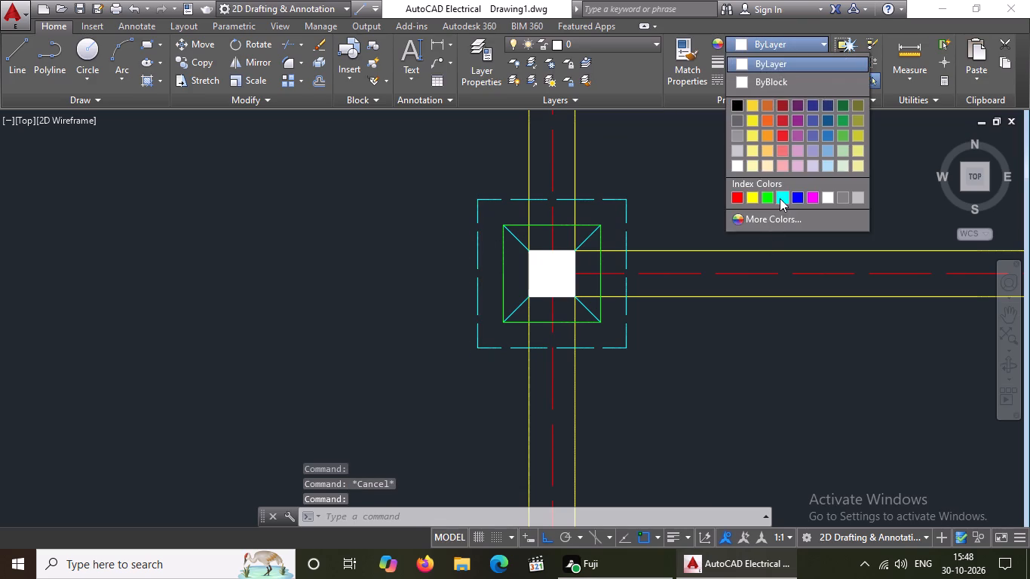
click(780, 198)
key(Escape)
Set the bottom and right edges of the footing outline at the right end of the plan's upper middle beam to cyan.
scroll(467, 279, down, 4)
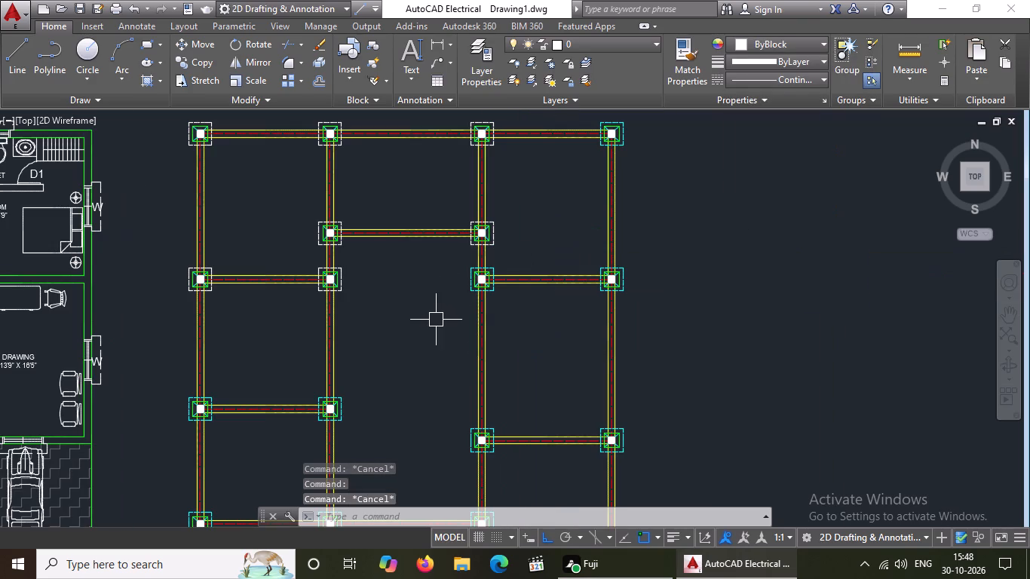
scroll(469, 238, up, 4)
click(538, 260)
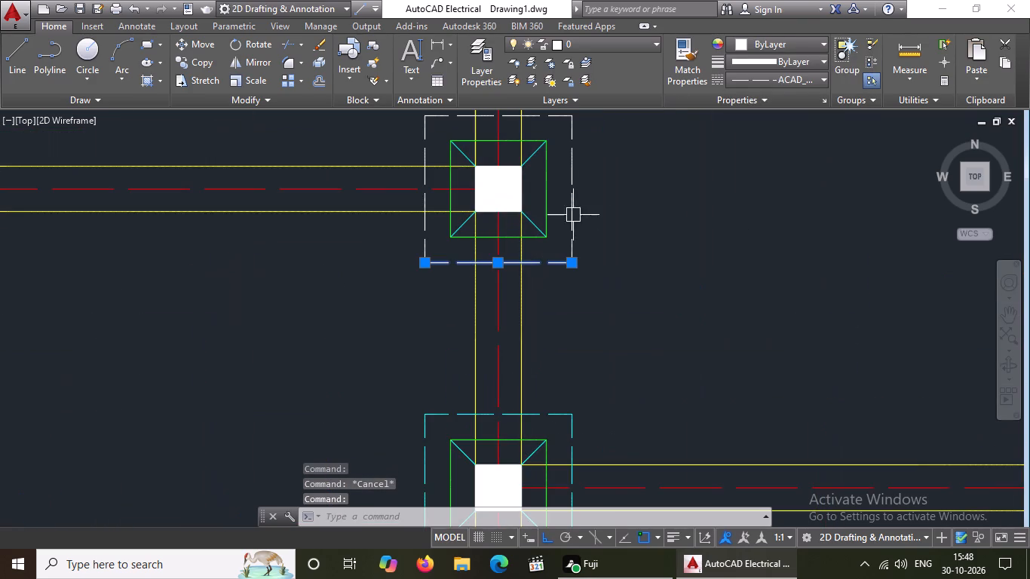
click(745, 45)
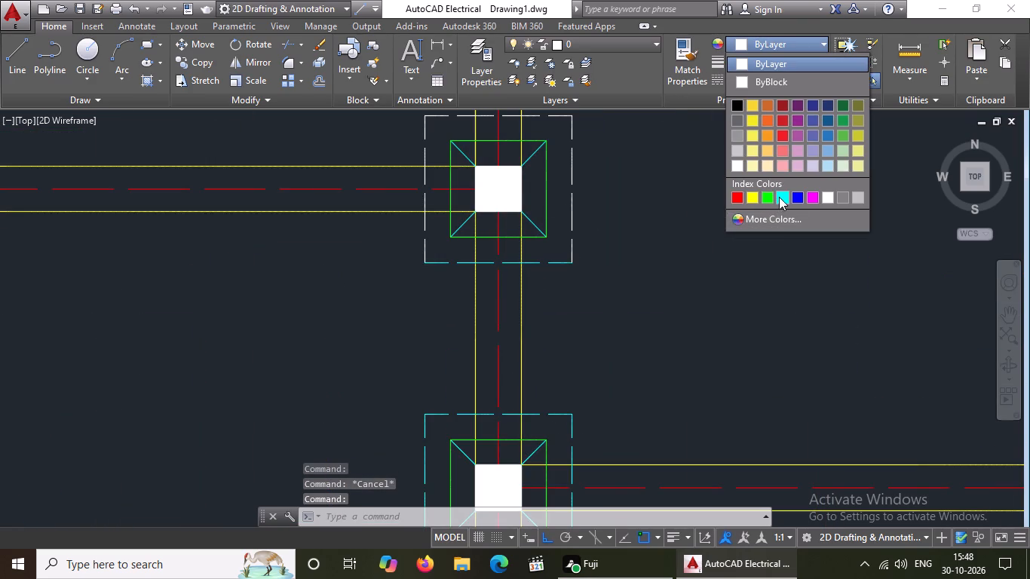
click(780, 197)
key(Escape)
click(565, 235)
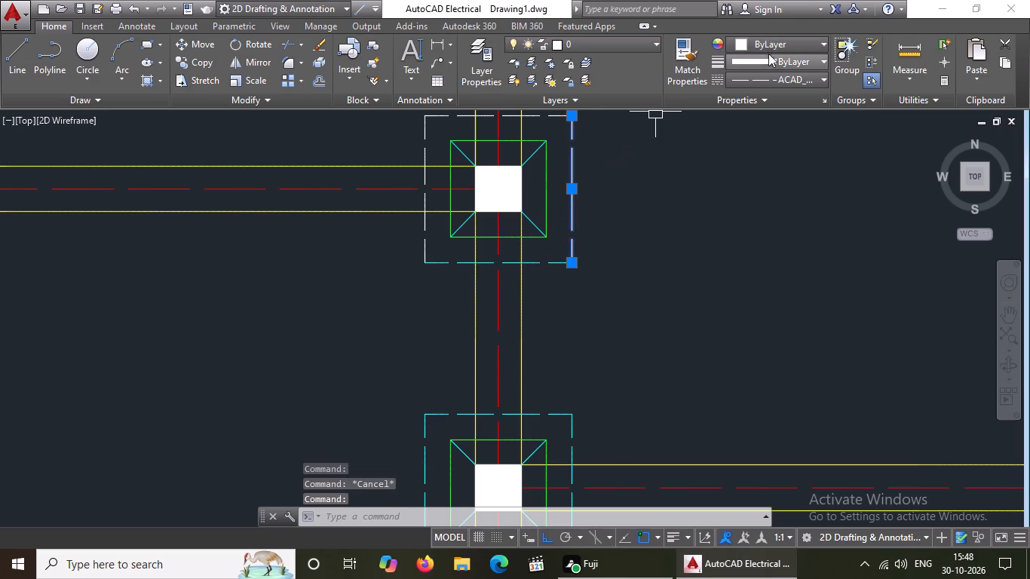
click(773, 47)
click(780, 195)
key(Escape)
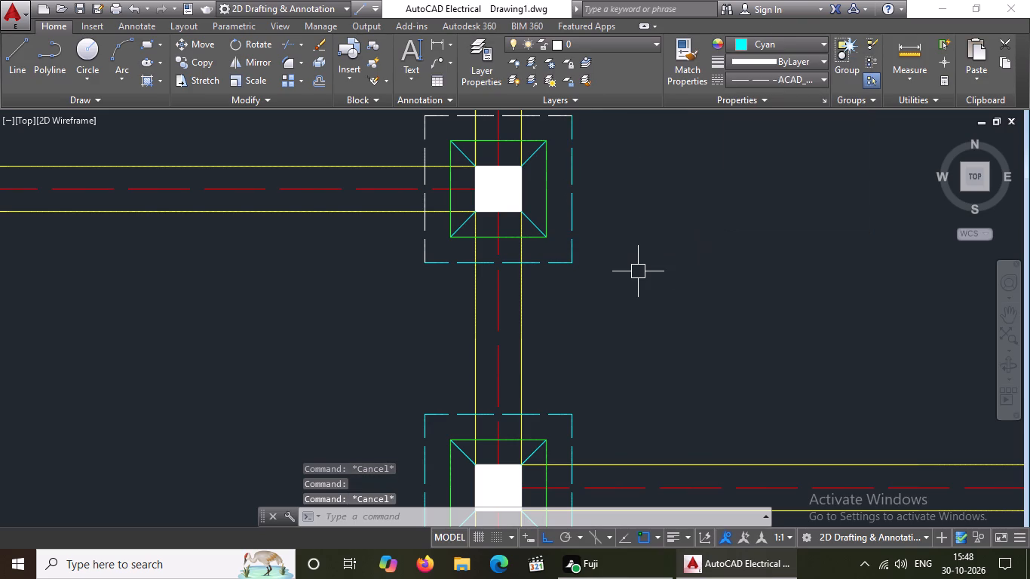
Set the top and left edges of the footing outline at the right end of the plan's upper middle beam to cyan.
scroll(638, 272, down, 1)
click(586, 173)
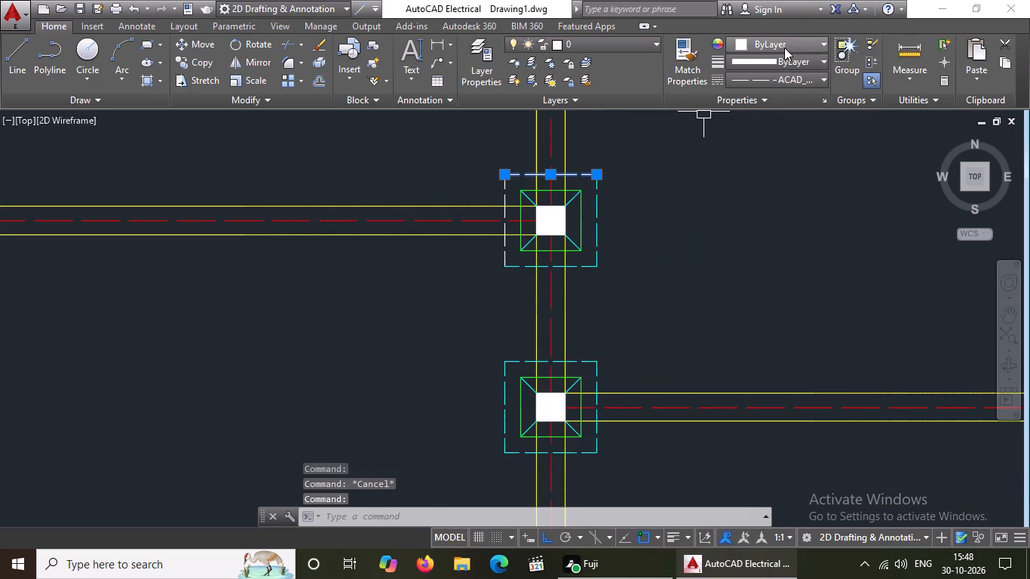
click(787, 38)
click(778, 193)
key(Escape)
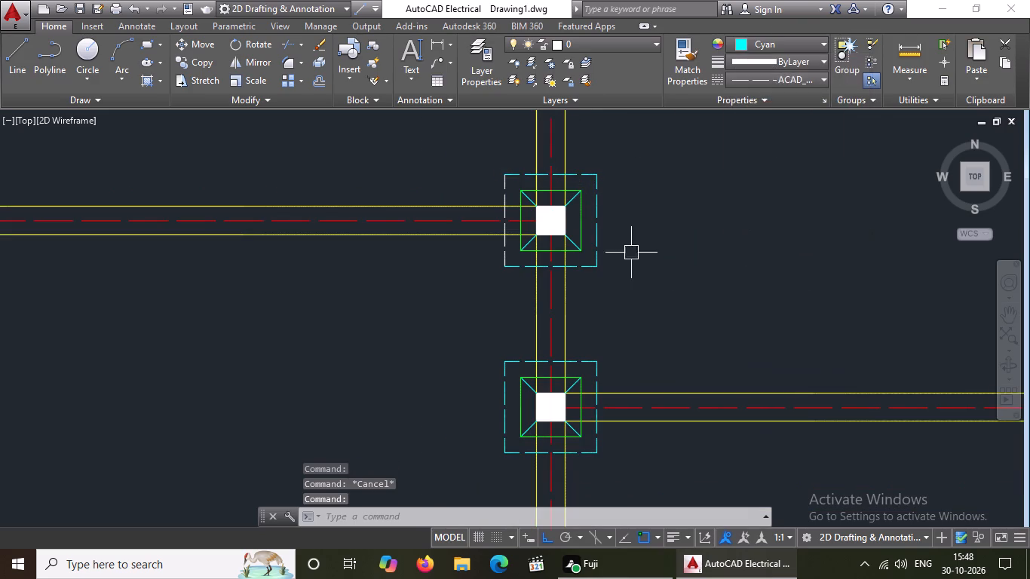
click(506, 258)
click(762, 49)
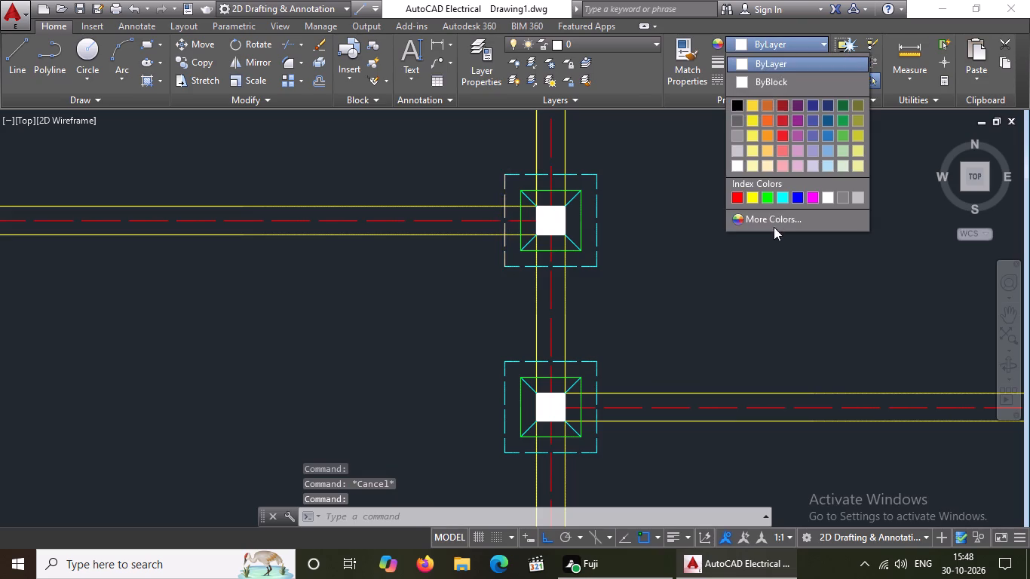
click(783, 197)
key(Escape)
Set the top and right edges of the third footing outline from the left in the plan's top row to cyan.
scroll(617, 298, down, 5)
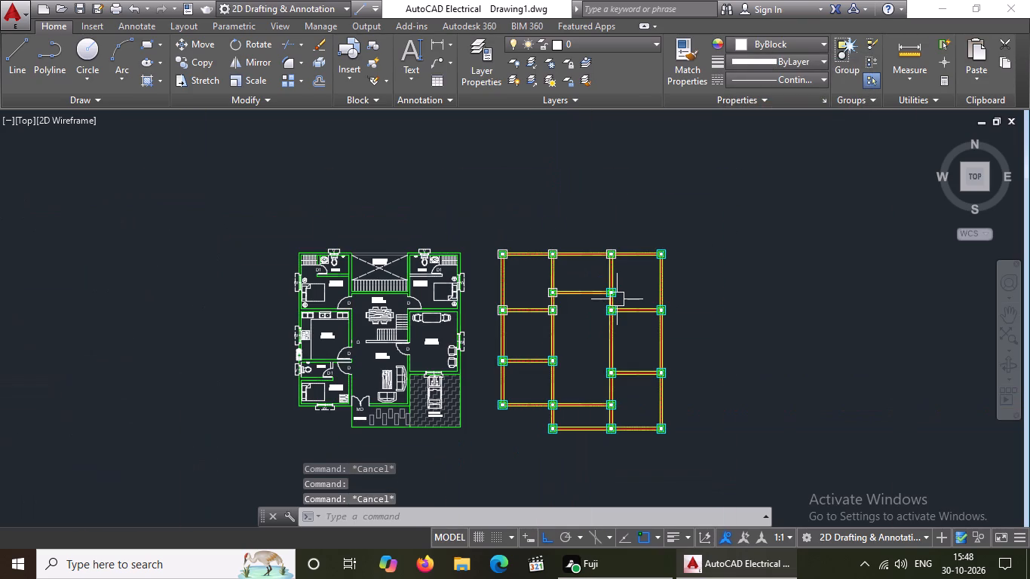
scroll(639, 326, up, 1)
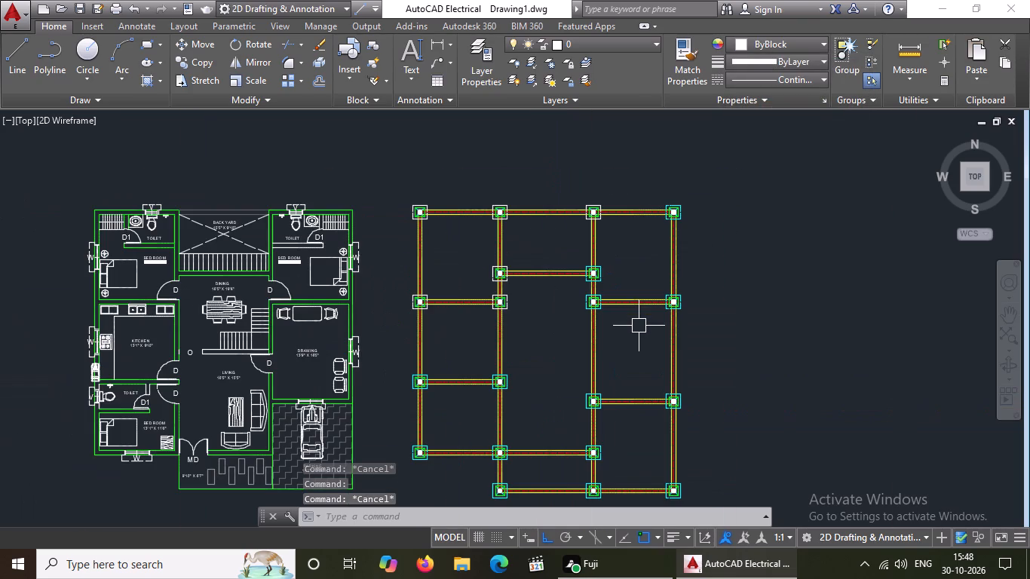
scroll(605, 188, up, 4)
click(571, 230)
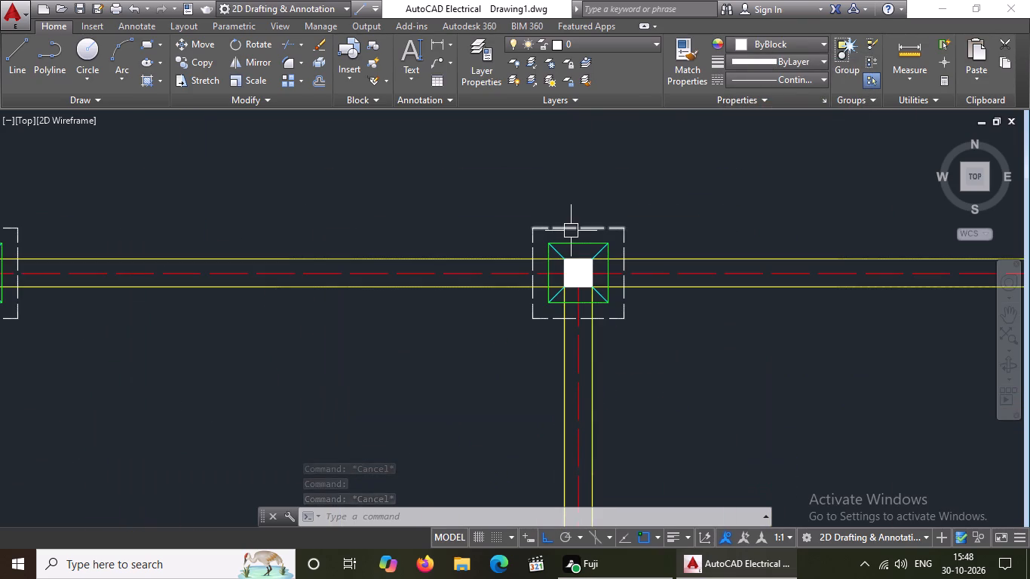
click(746, 44)
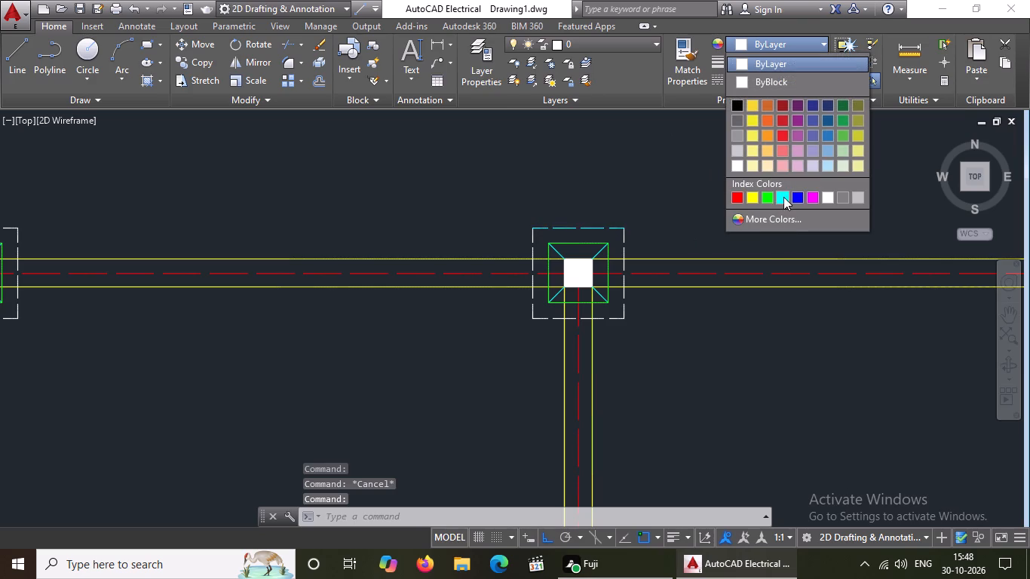
click(783, 195)
key(Escape)
click(627, 240)
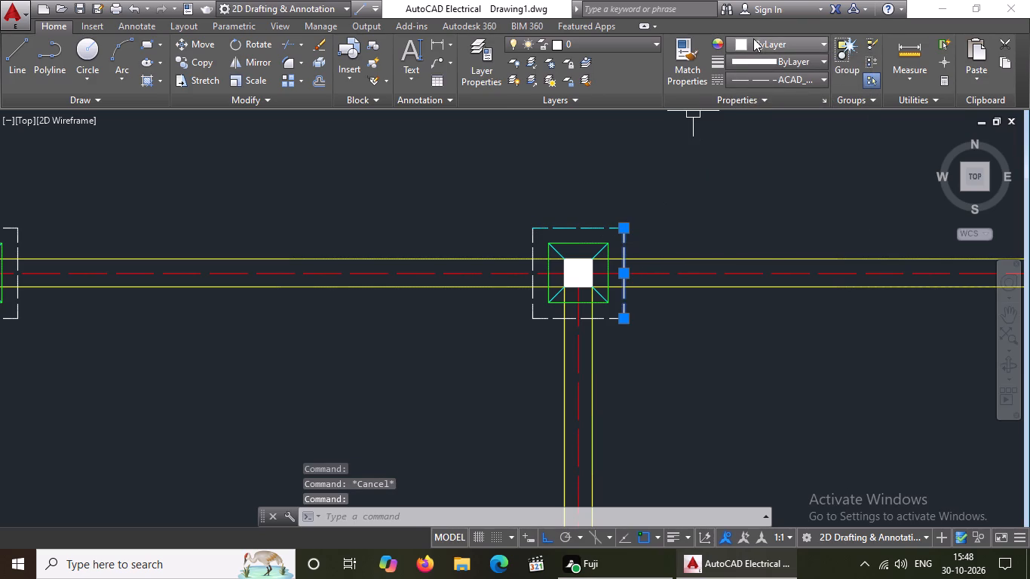
click(753, 38)
click(780, 197)
key(Escape)
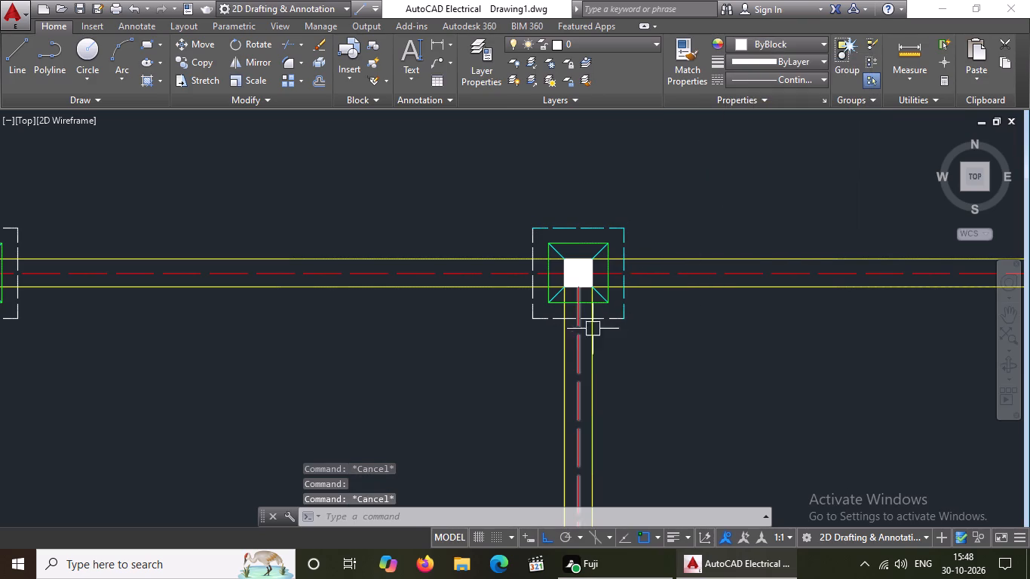
Set the bottom and left edges of the third footing outline from the left in the plan's top row to cyan.
scroll(600, 331, up, 2)
drag(615, 286, 612, 348)
click(611, 348)
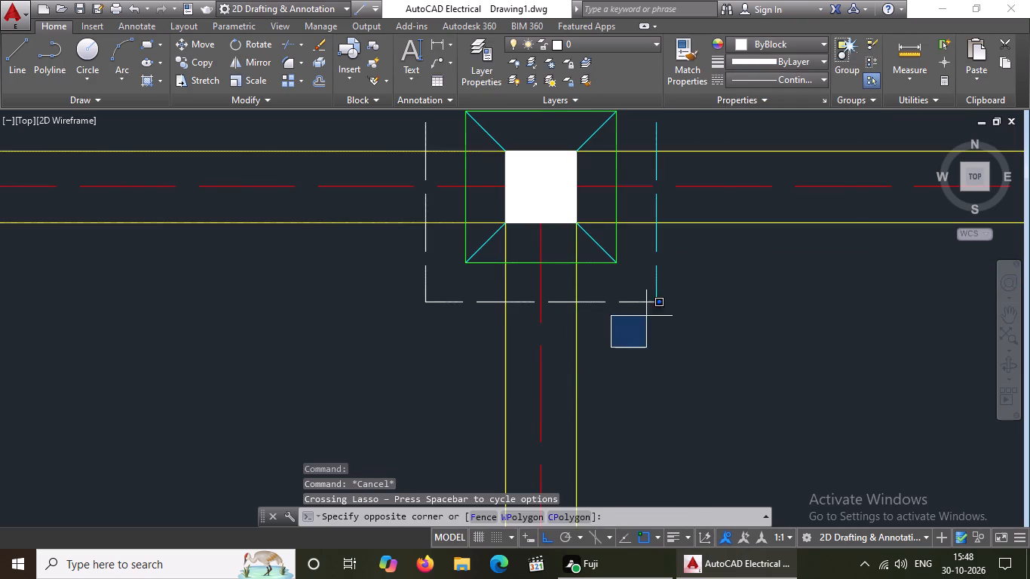
click(640, 307)
click(638, 287)
click(633, 317)
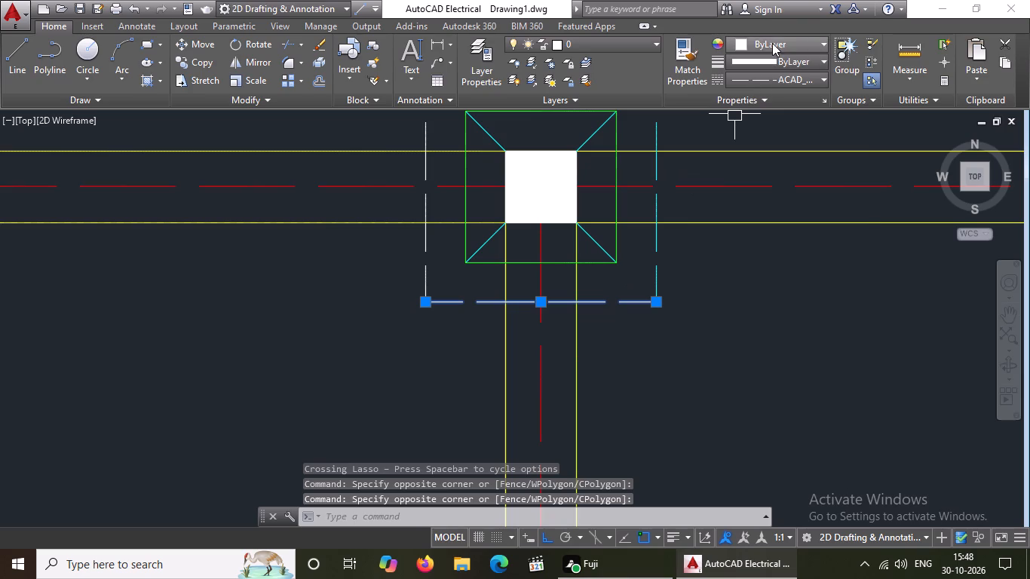
click(772, 42)
click(782, 196)
key(Escape)
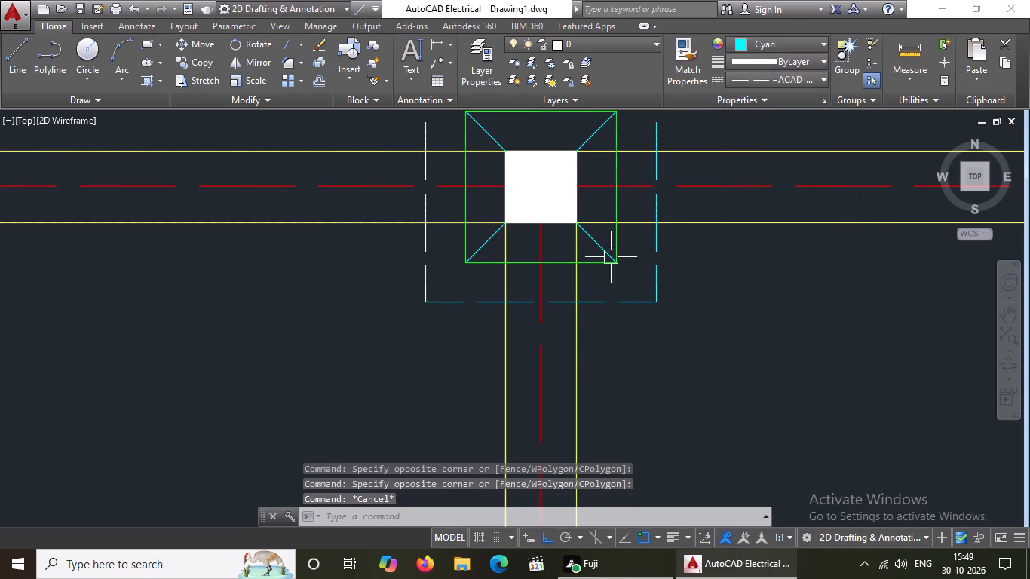
drag(451, 251, 435, 262)
click(402, 287)
drag(791, 47, 790, 54)
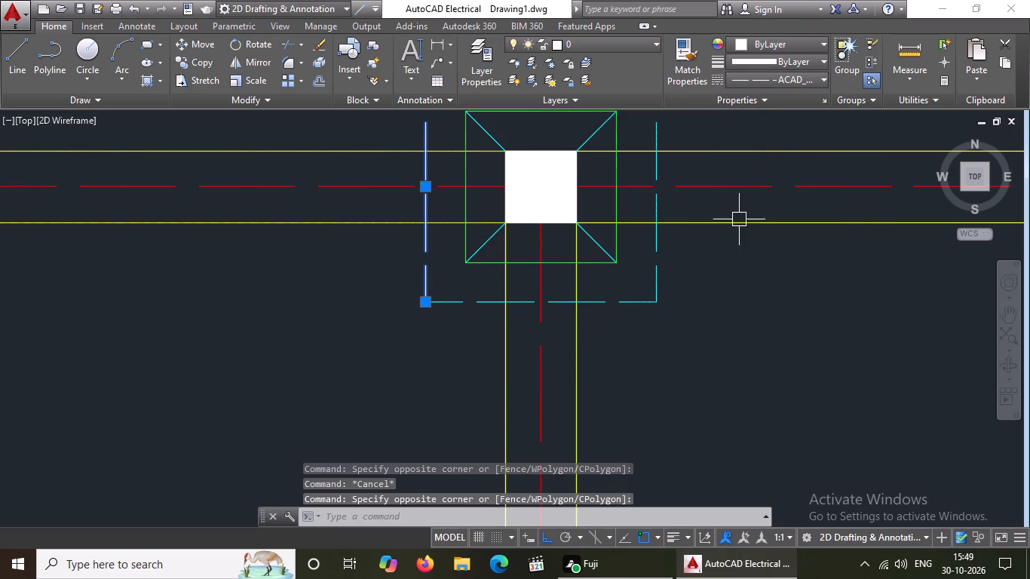
click(799, 49)
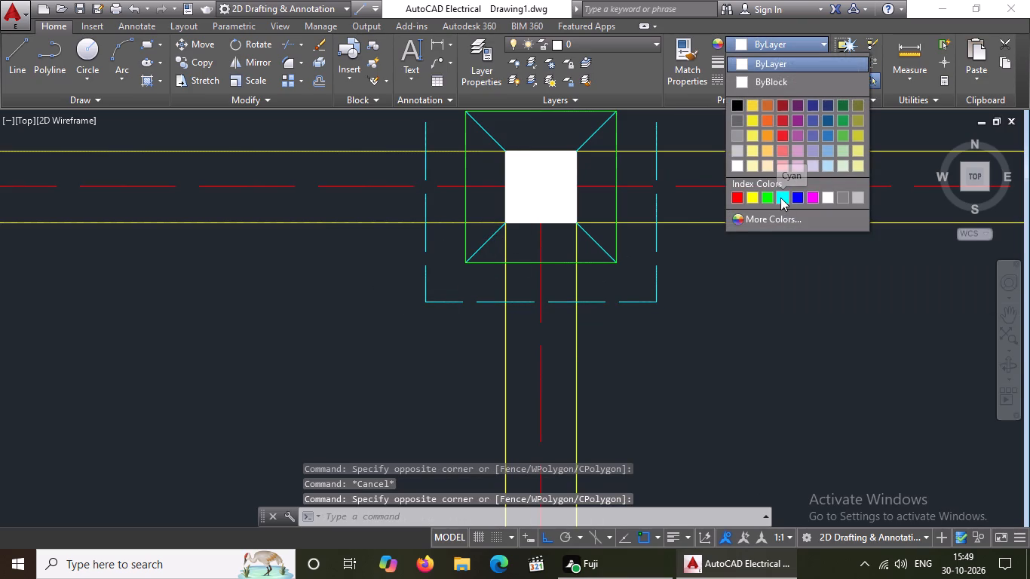
click(780, 198)
key(Escape)
scroll(528, 353, down, 3)
key(Escape)
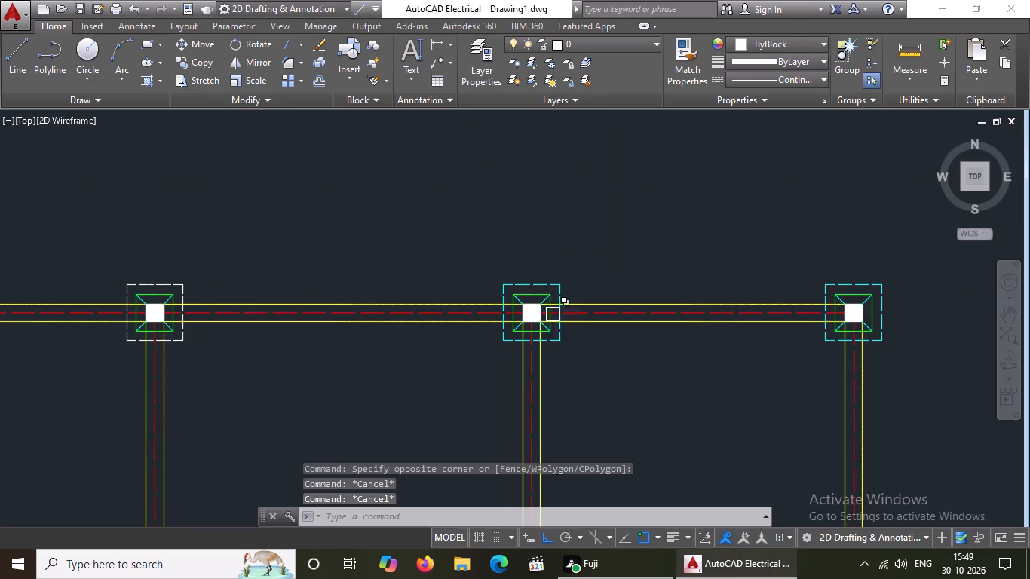
Set the right and bottom edges of the footing outline at the upper left-hand short beam's right end to cyan.
scroll(556, 311, down, 2)
middle_drag(512, 396, 600, 292)
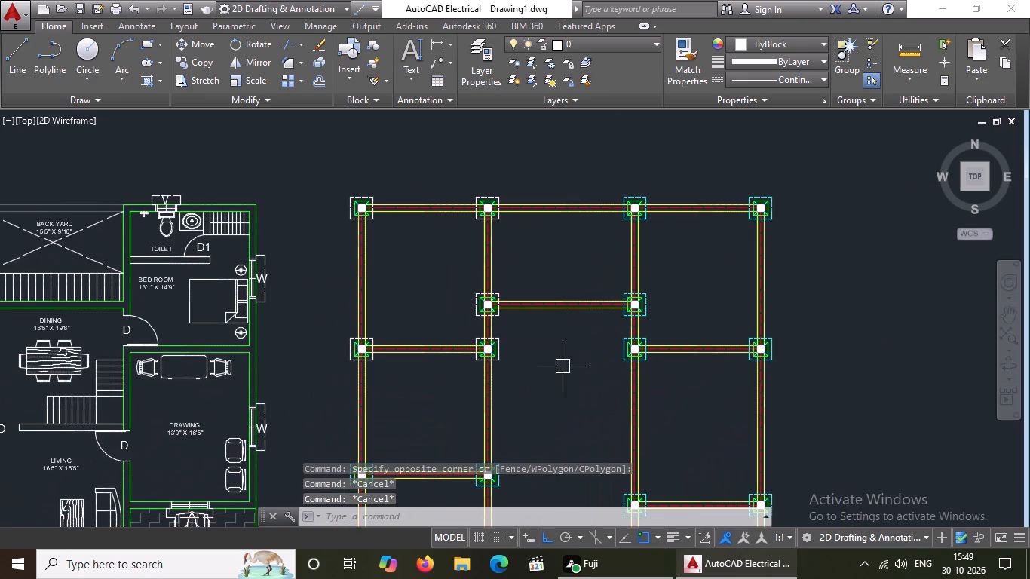
middle_drag(553, 367, 592, 292)
scroll(514, 297, up, 3)
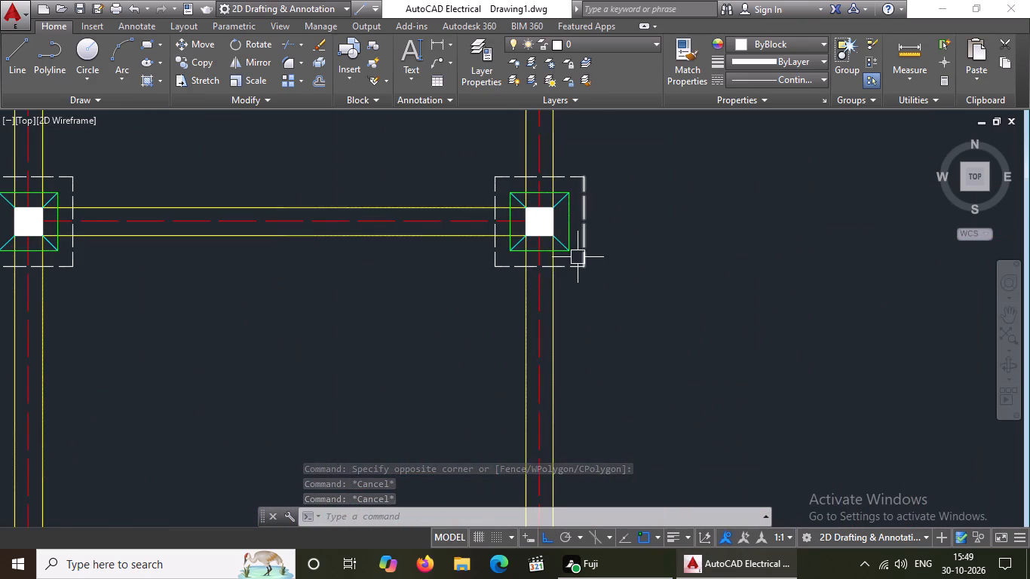
scroll(573, 259, up, 2)
scroll(575, 252, down, 4)
scroll(562, 289, up, 2)
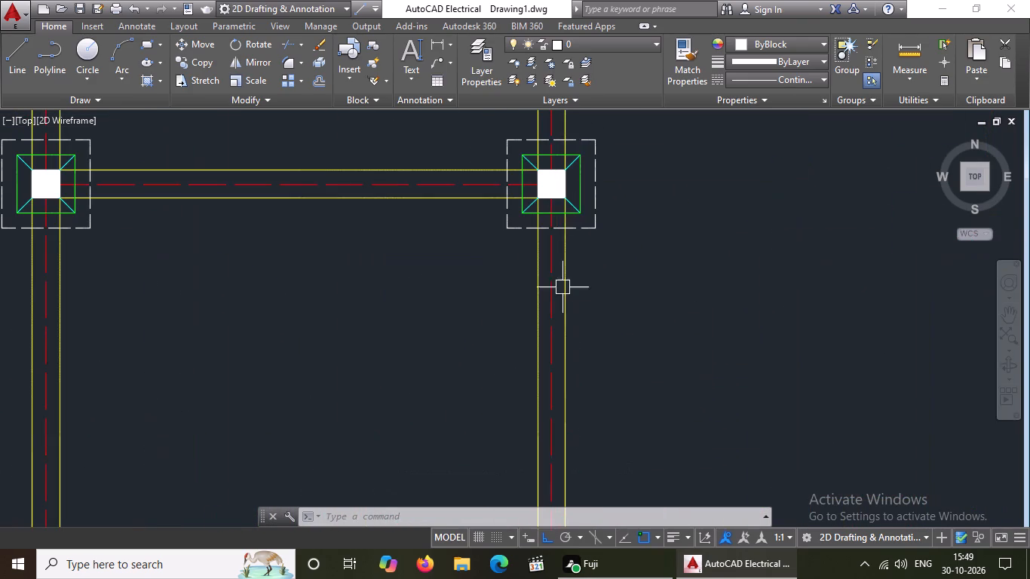
scroll(585, 214, up, 1)
click(620, 185)
click(587, 219)
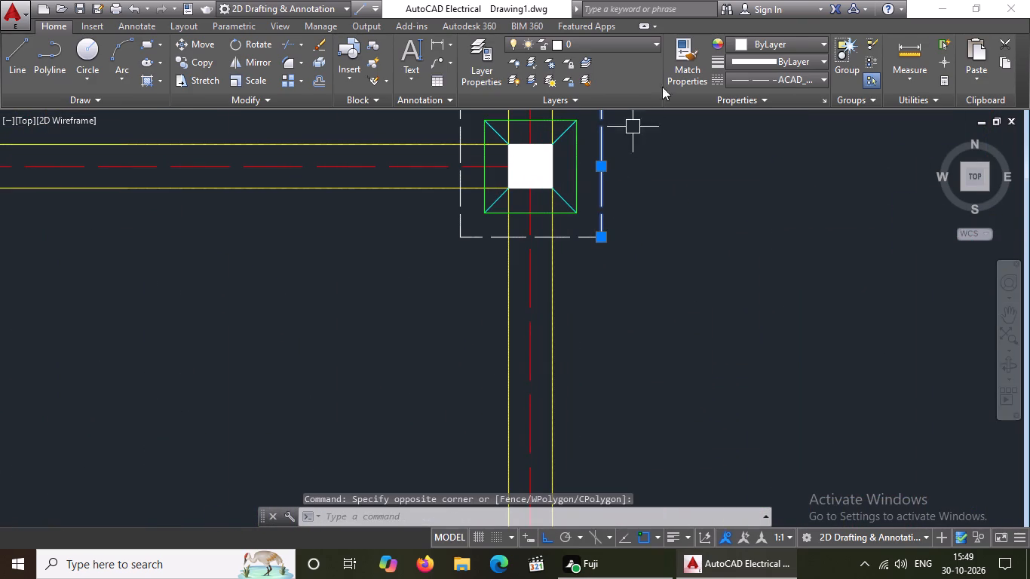
click(774, 47)
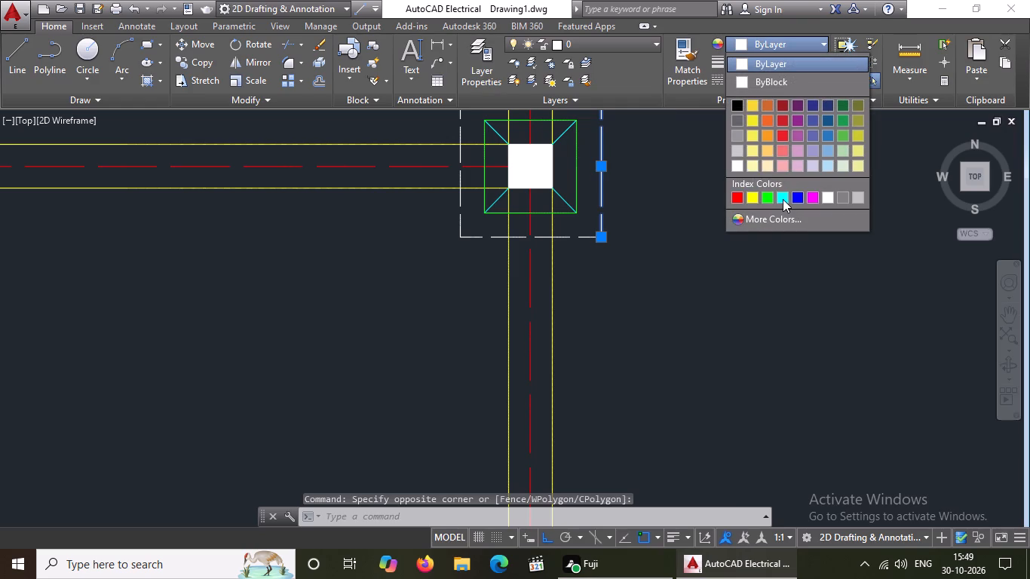
click(783, 199)
key(Escape)
drag(592, 224, 586, 237)
click(568, 273)
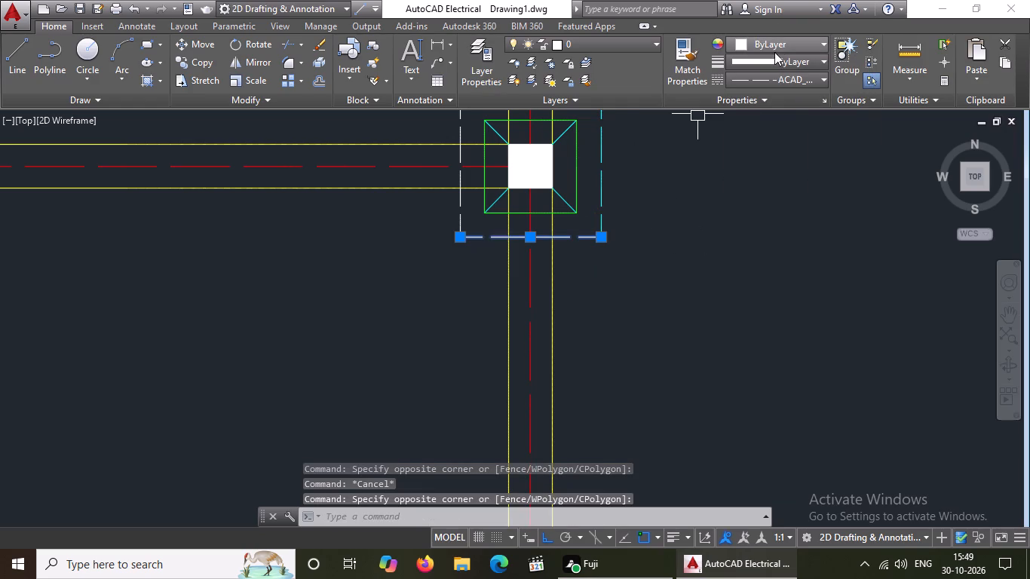
drag(780, 43, 783, 53)
click(779, 198)
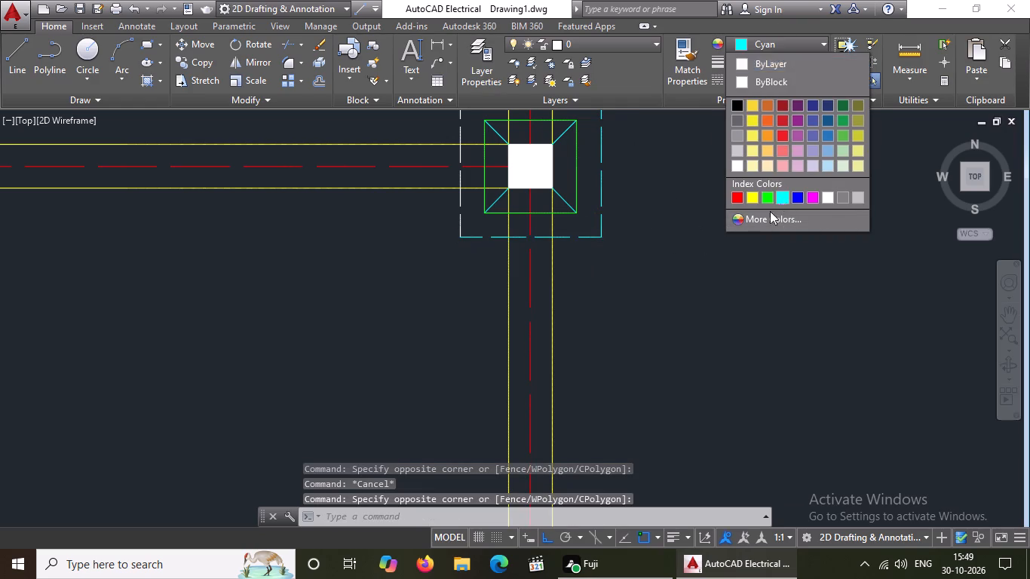
key(Escape)
Set the top edge of the footing outline at the upper left-hand short beam's right end to cyan.
scroll(568, 311, down, 2)
scroll(556, 235, up, 1)
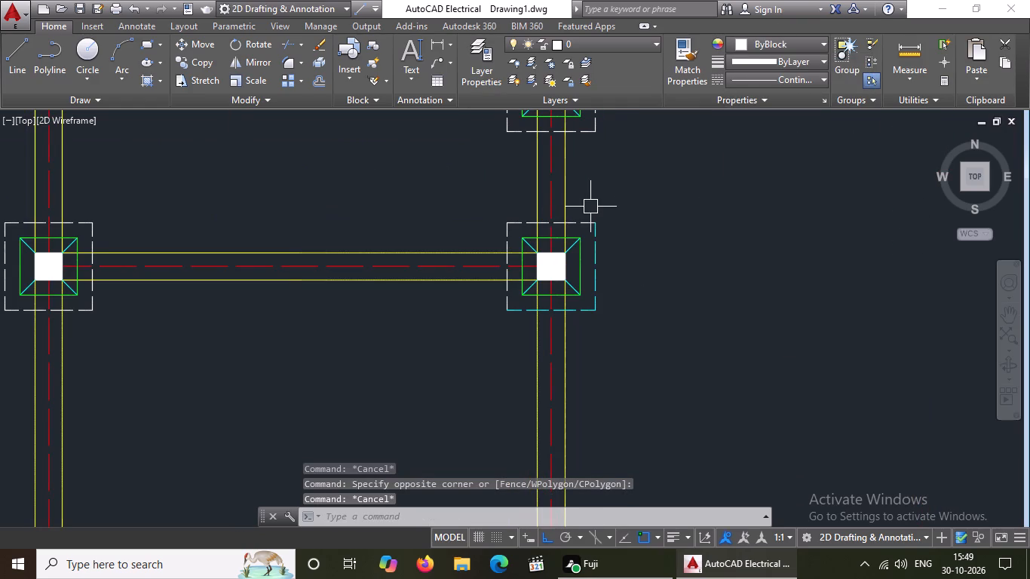
scroll(588, 220, up, 2)
drag(585, 206, 582, 221)
click(575, 250)
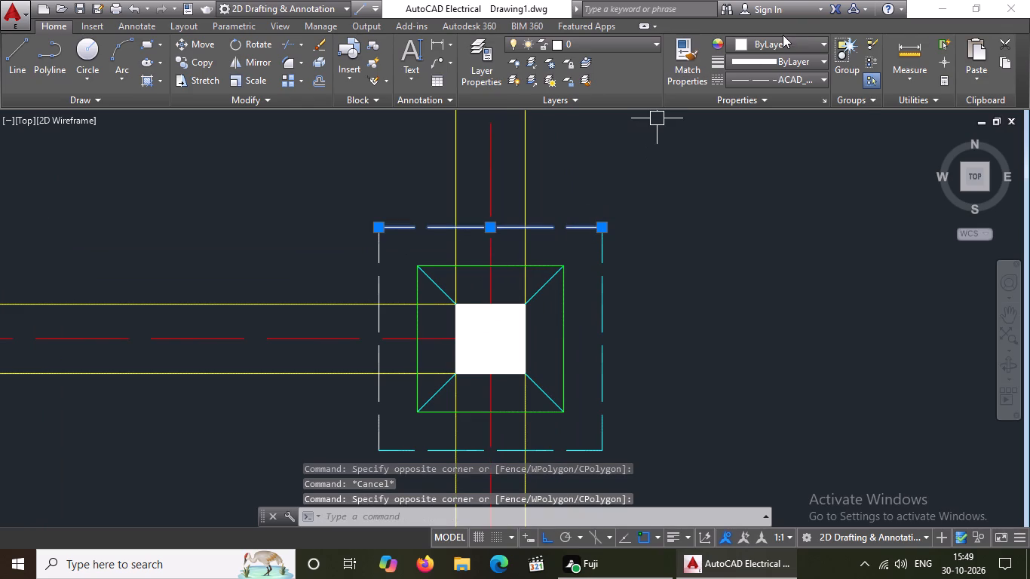
click(783, 37)
click(777, 195)
key(Escape)
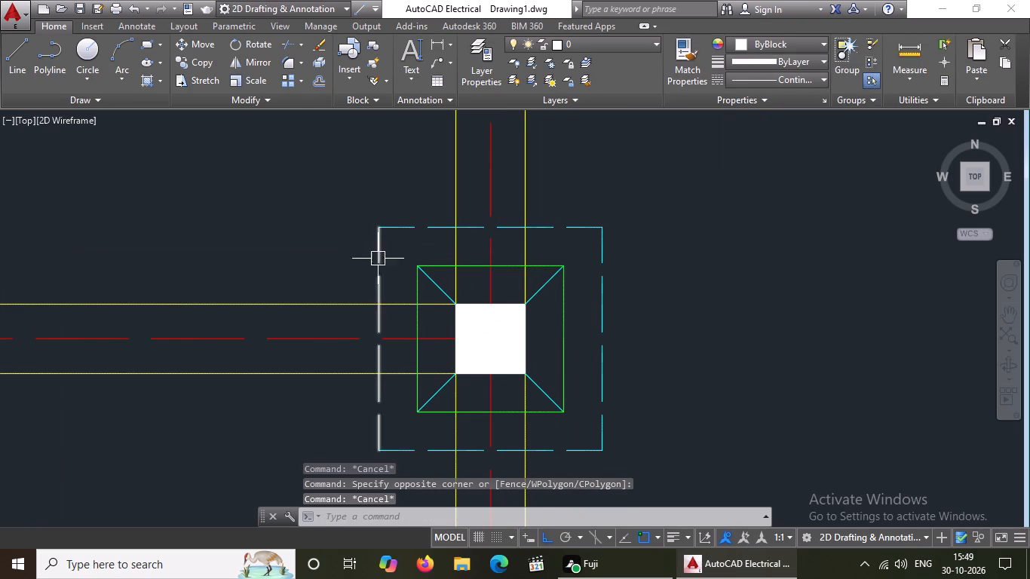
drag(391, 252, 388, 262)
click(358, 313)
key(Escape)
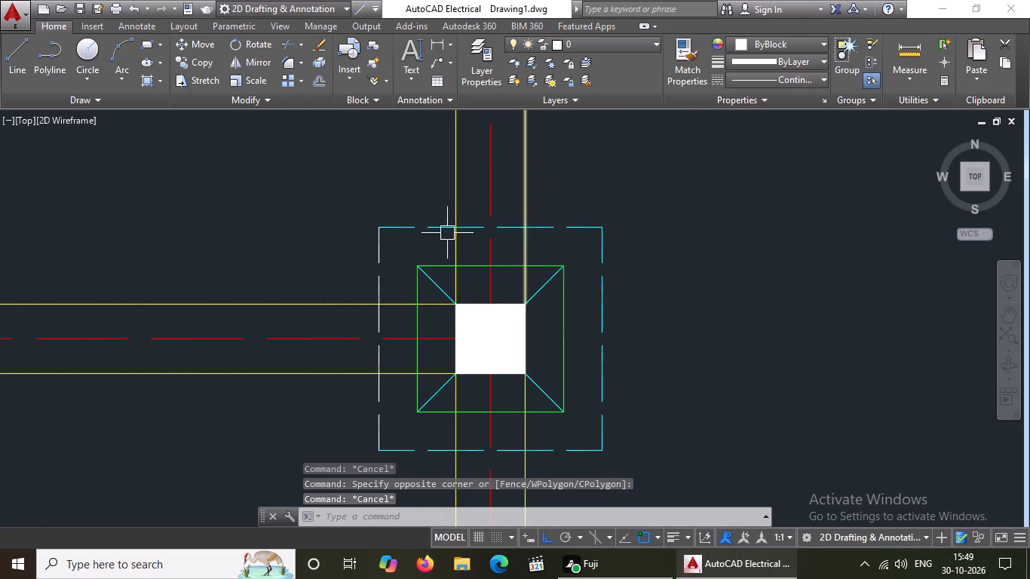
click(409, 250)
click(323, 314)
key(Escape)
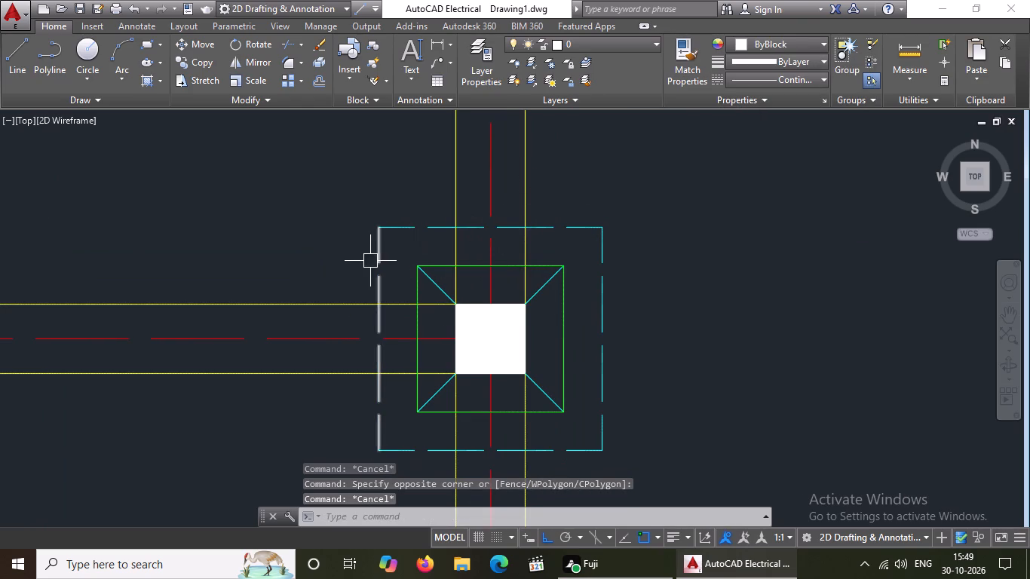
Set the left edge of the footing outline at the upper left-hand short beam's right end to cyan.
click(381, 252)
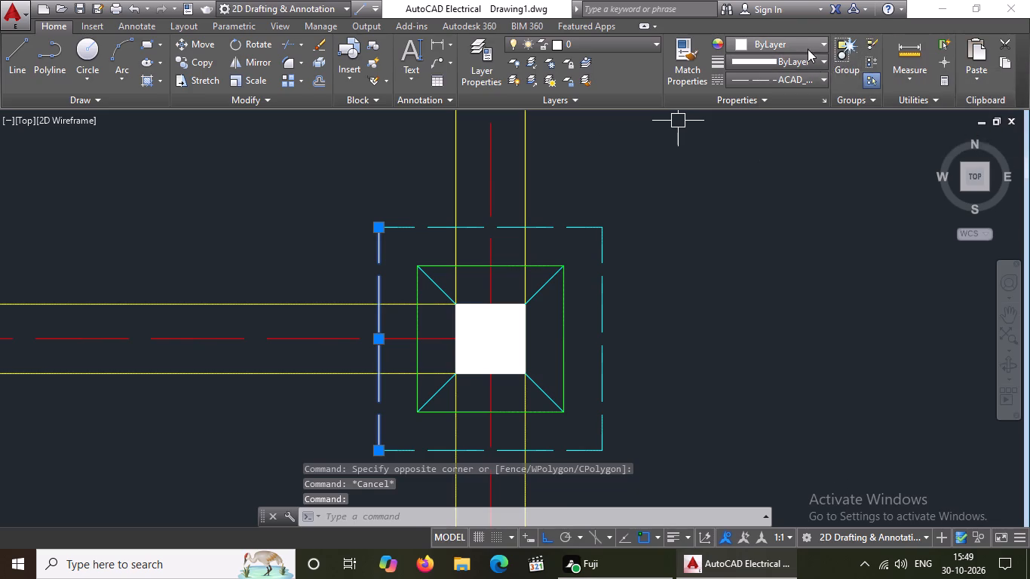
click(806, 44)
click(782, 195)
key(Escape)
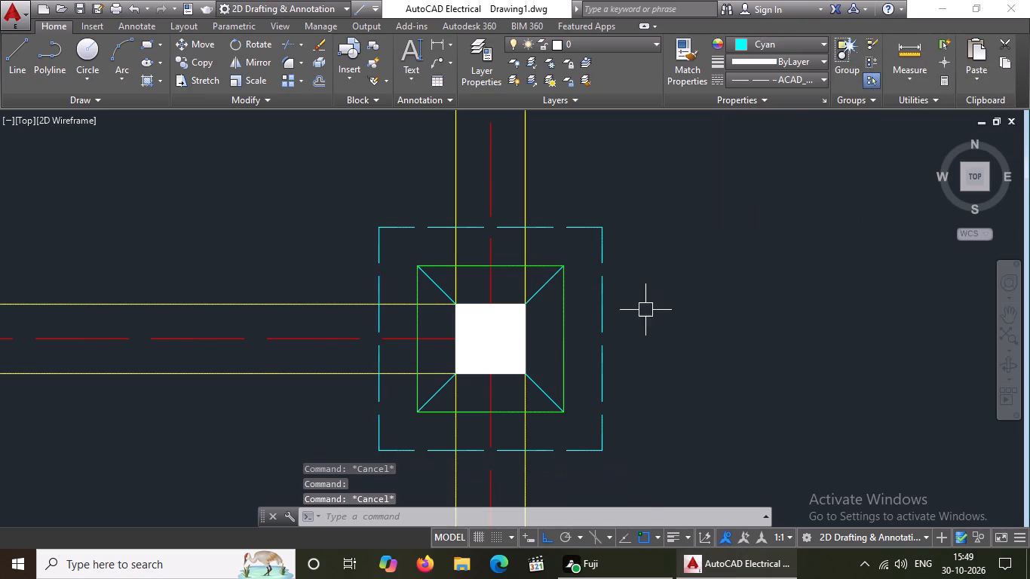
Set the bottom and right edges of the footing outline at the upper left-hand short beam's left end to cyan.
scroll(575, 274, down, 4)
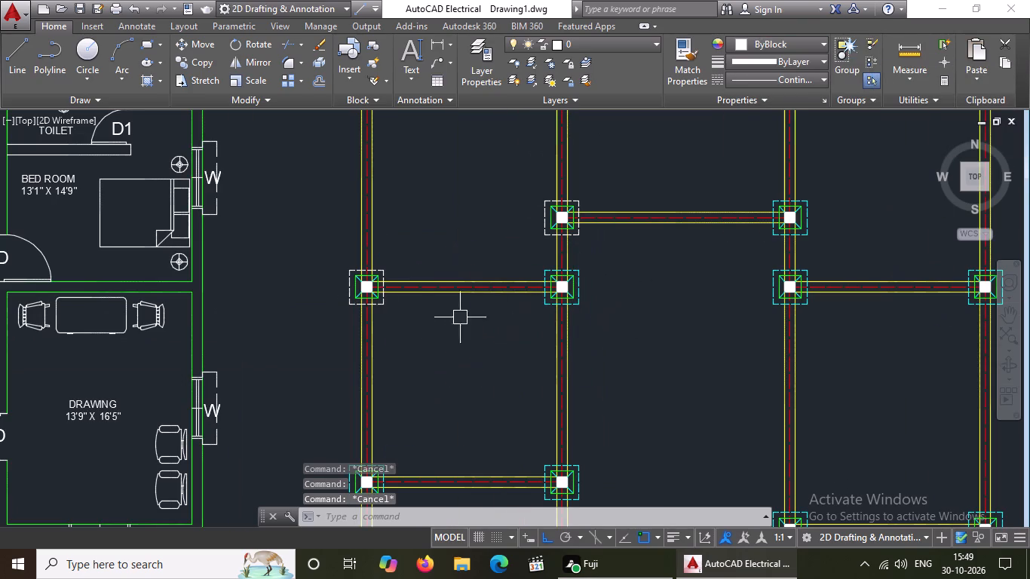
scroll(348, 295, up, 5)
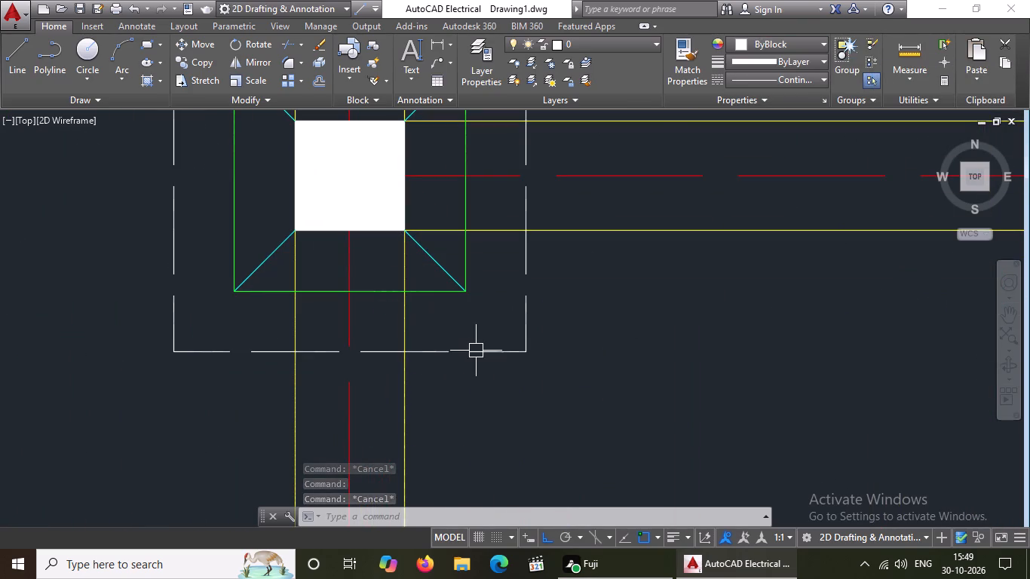
click(476, 351)
click(745, 38)
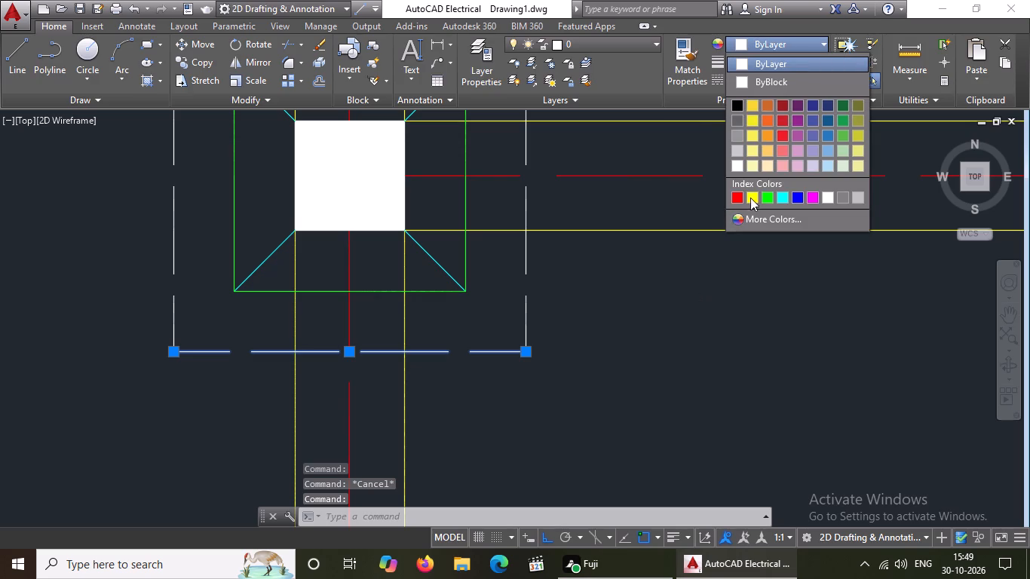
click(786, 197)
key(Escape)
click(532, 302)
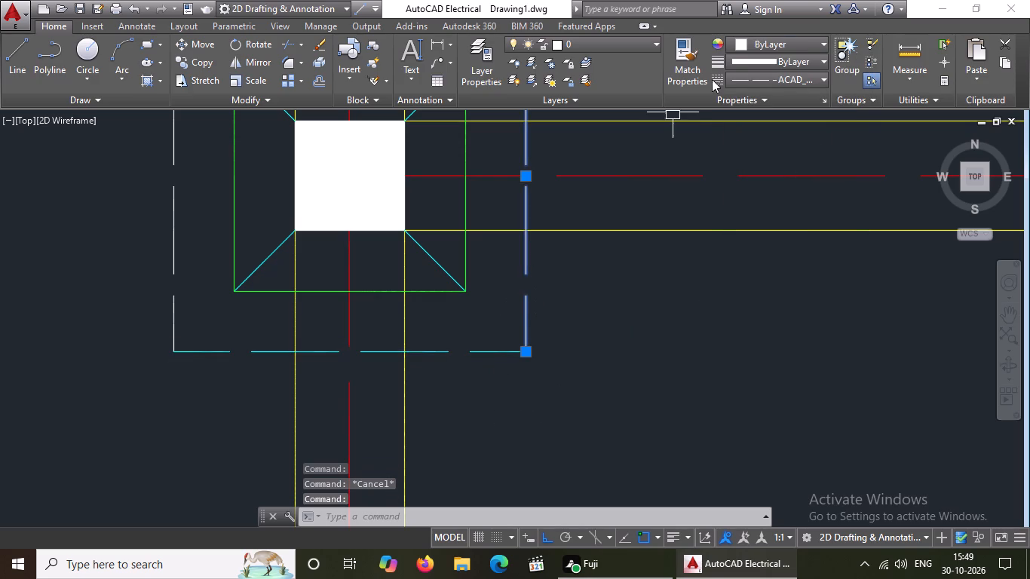
click(754, 36)
click(786, 191)
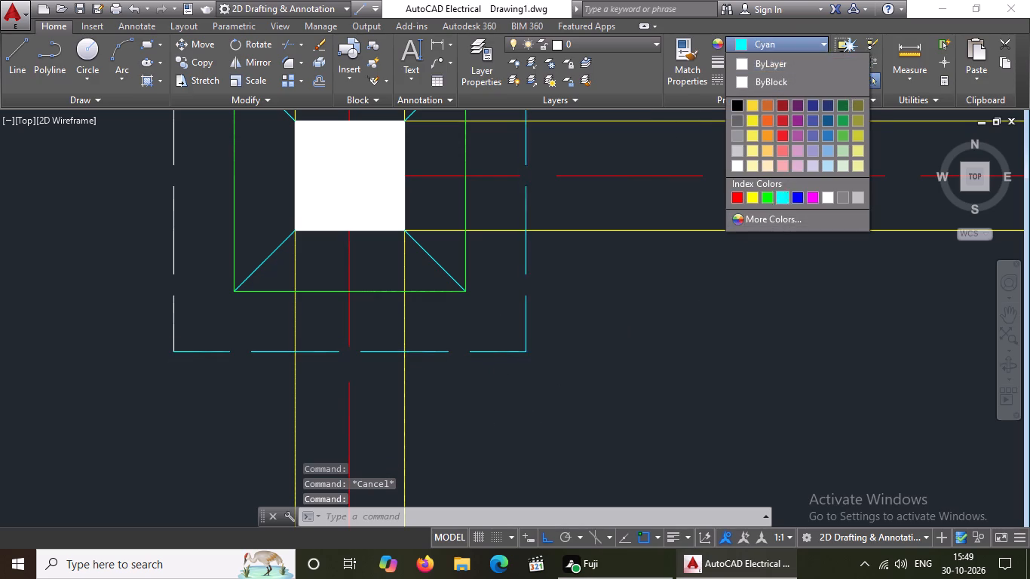
key(Escape)
Set the top and left edges of the footing outline at the upper left-hand short beam's left end to cyan.
scroll(621, 320, down, 3)
click(590, 237)
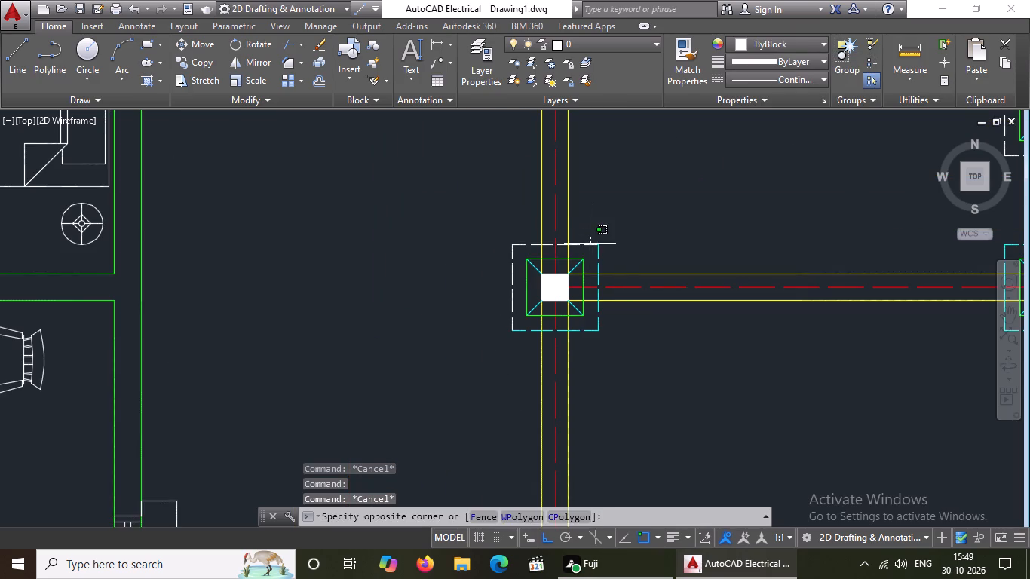
click(590, 244)
drag(786, 44, 786, 54)
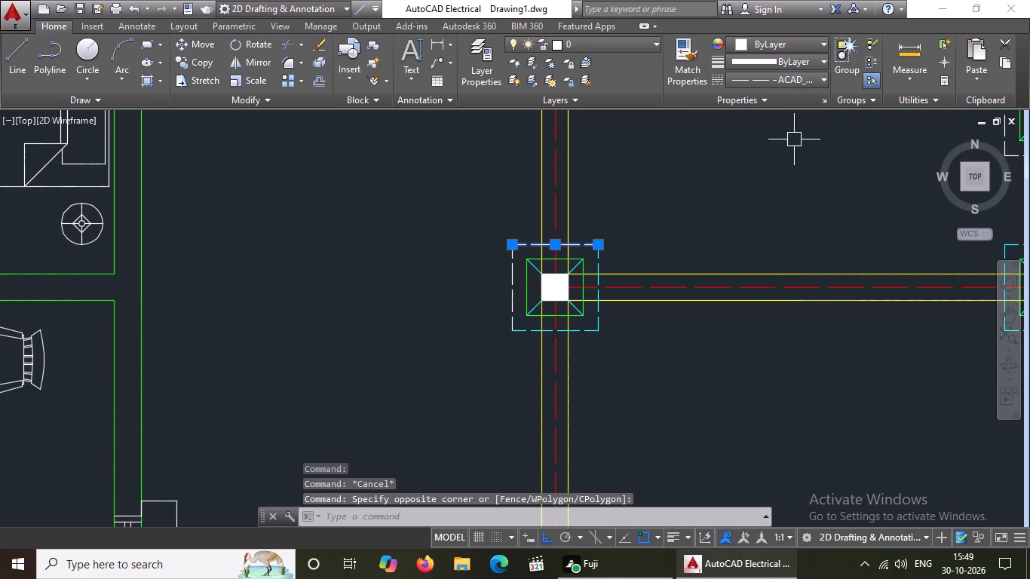
click(820, 44)
click(780, 200)
key(Escape)
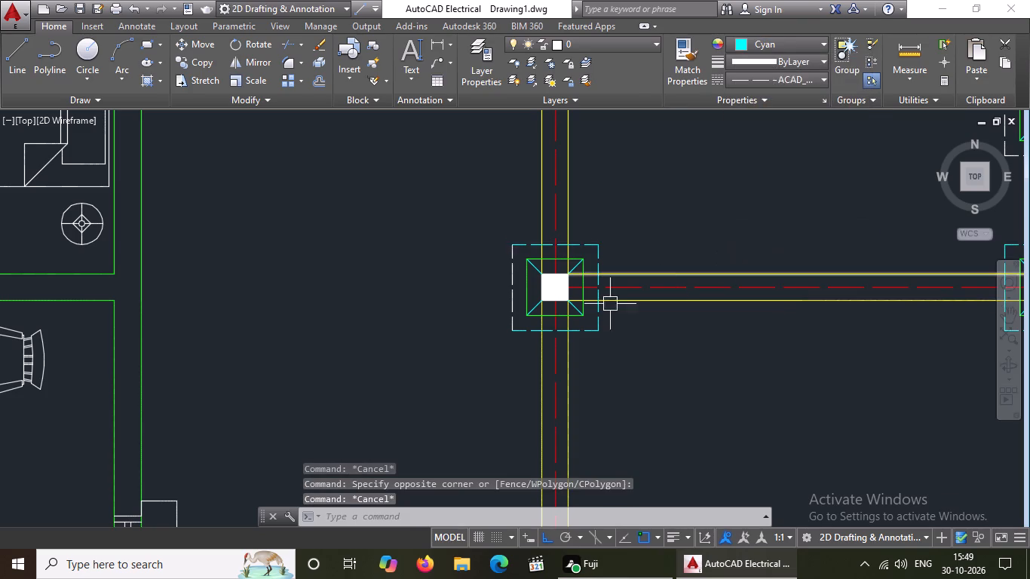
scroll(525, 316, up, 1)
drag(520, 295, 505, 308)
click(480, 321)
scroll(811, 52, up, 1)
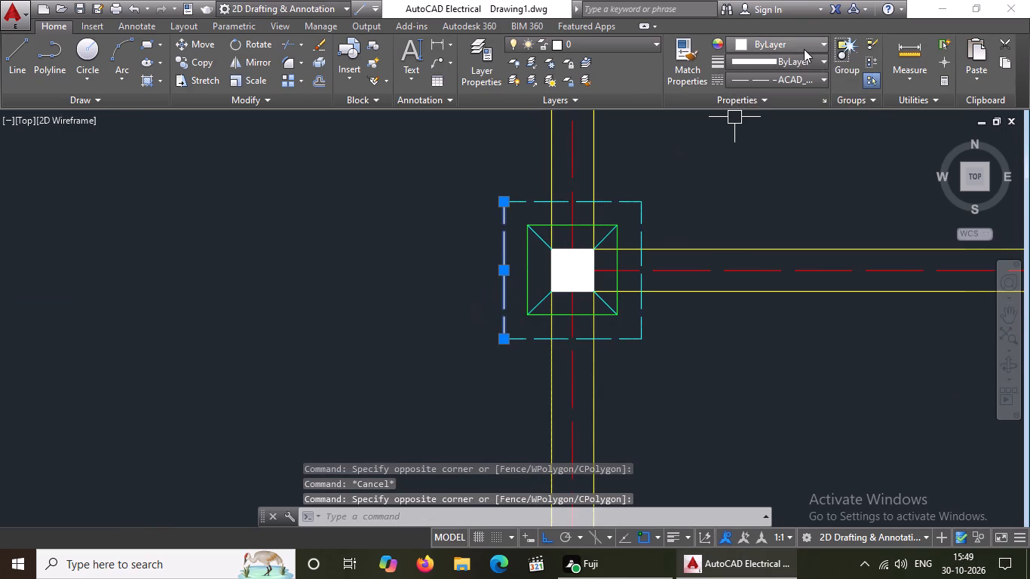
click(805, 47)
click(783, 195)
key(Escape)
Set the top and right edges of the footing outline at the left end of the upper middle-bay short beam to cyan.
scroll(599, 339, down, 5)
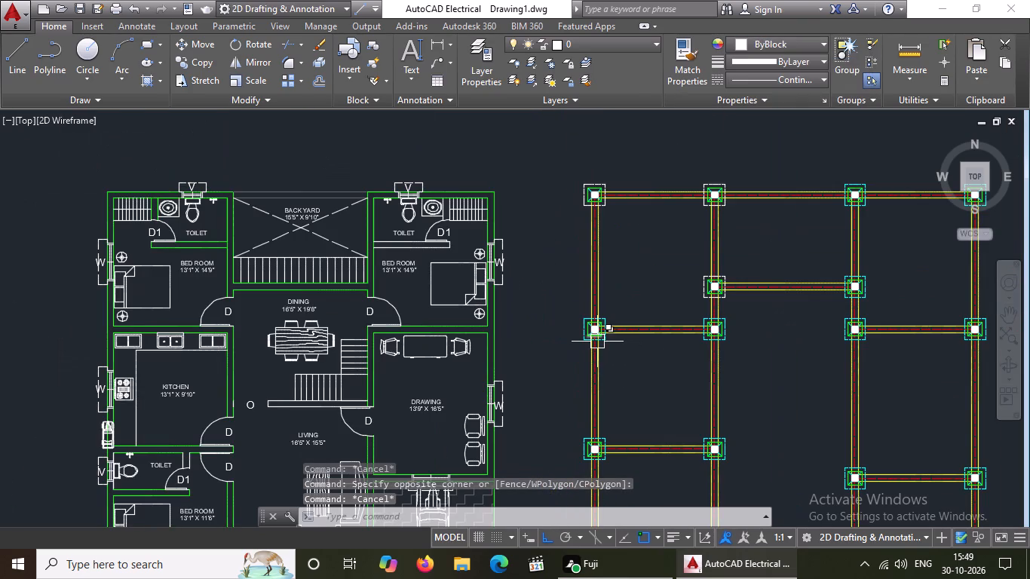
scroll(744, 270, up, 4)
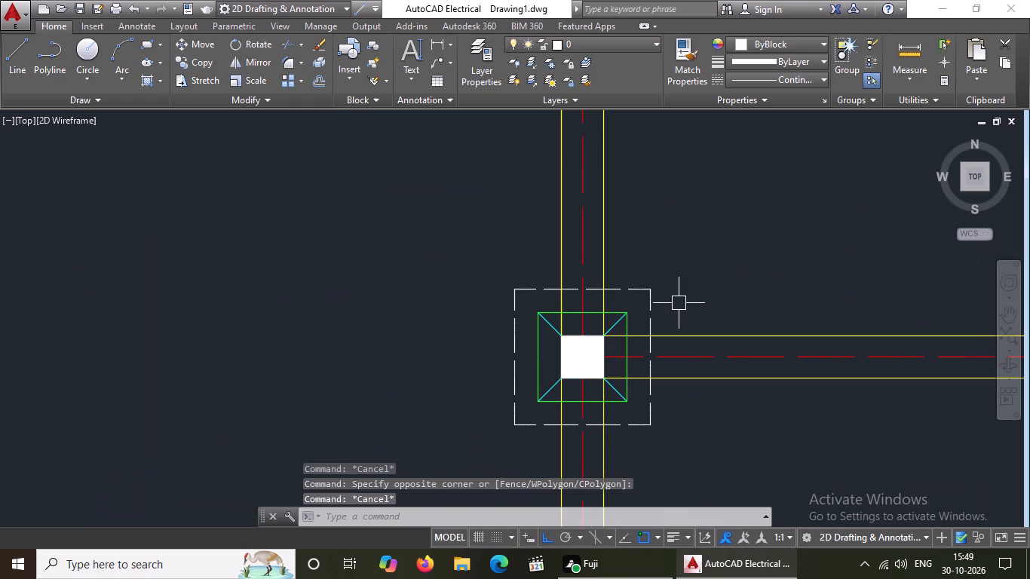
click(628, 283)
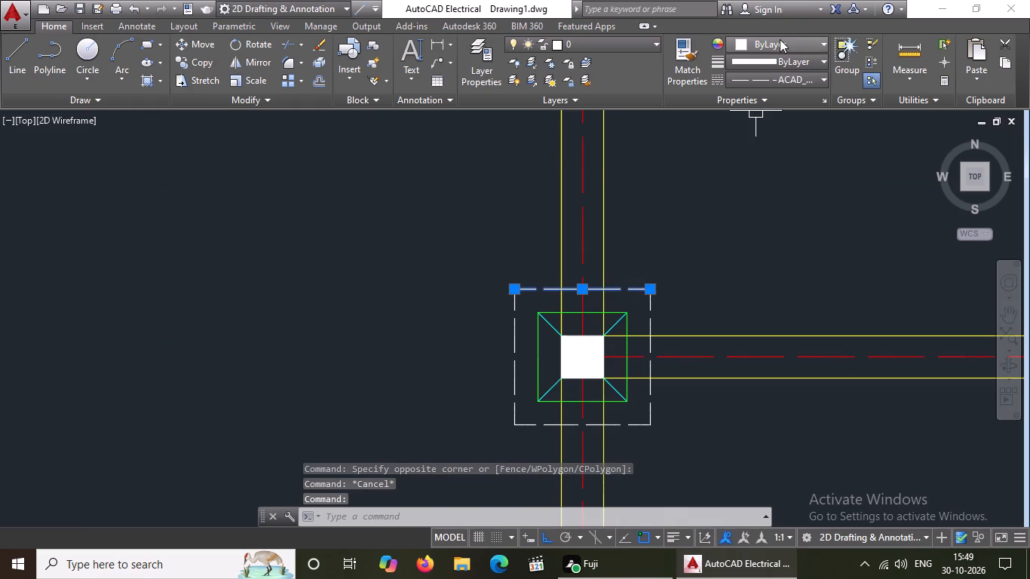
click(780, 39)
click(780, 198)
key(Escape)
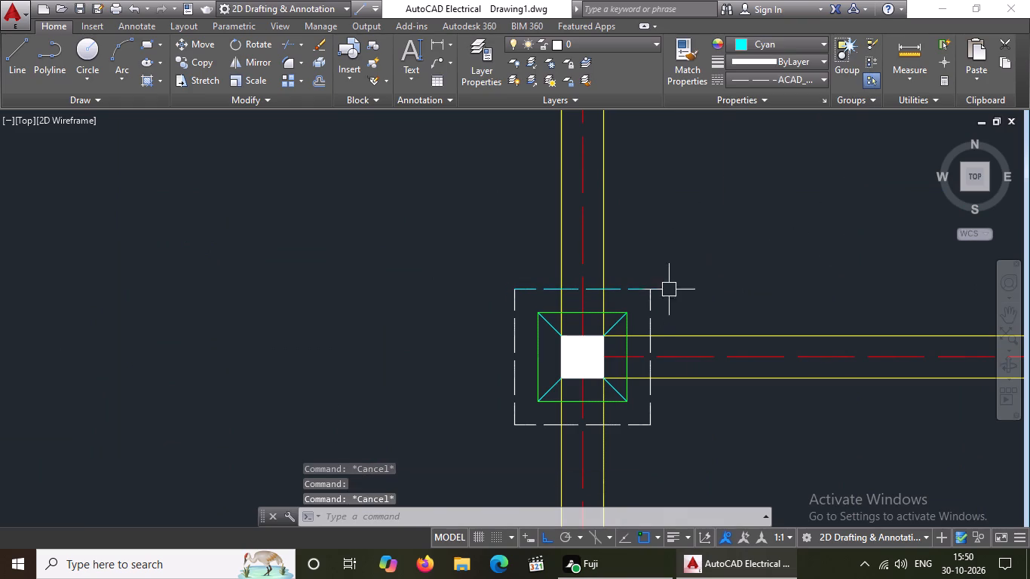
click(654, 313)
click(774, 44)
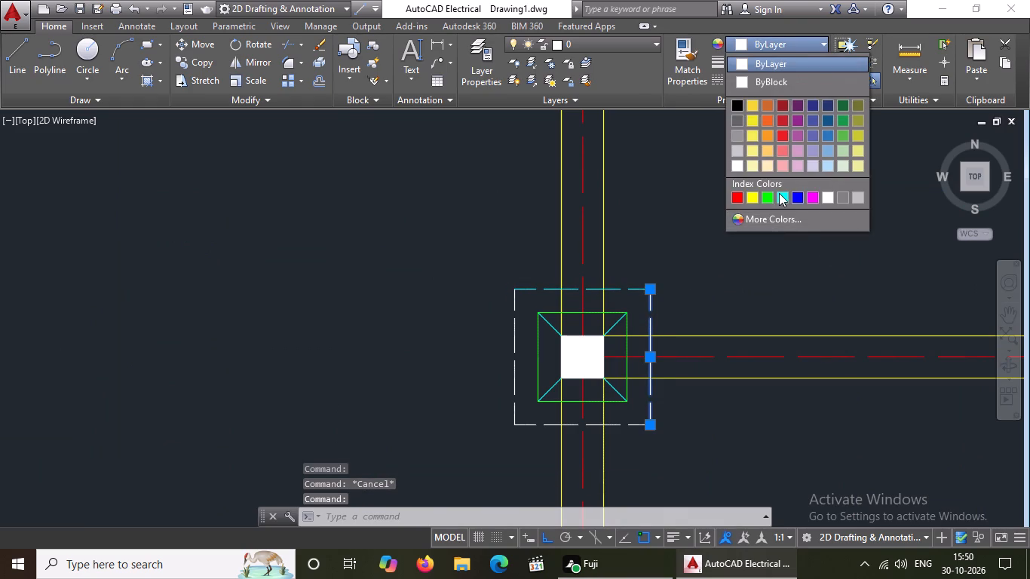
click(779, 192)
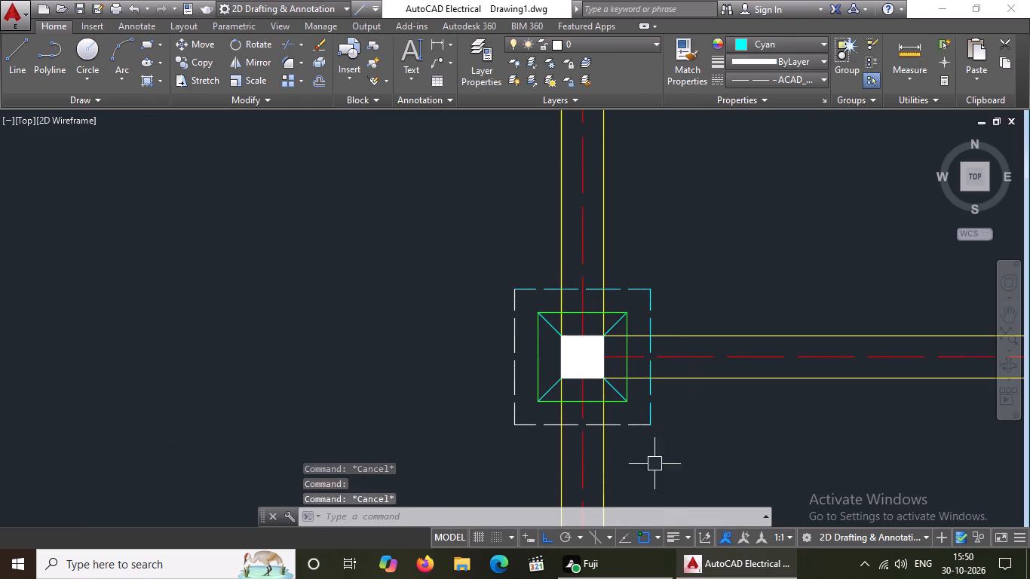
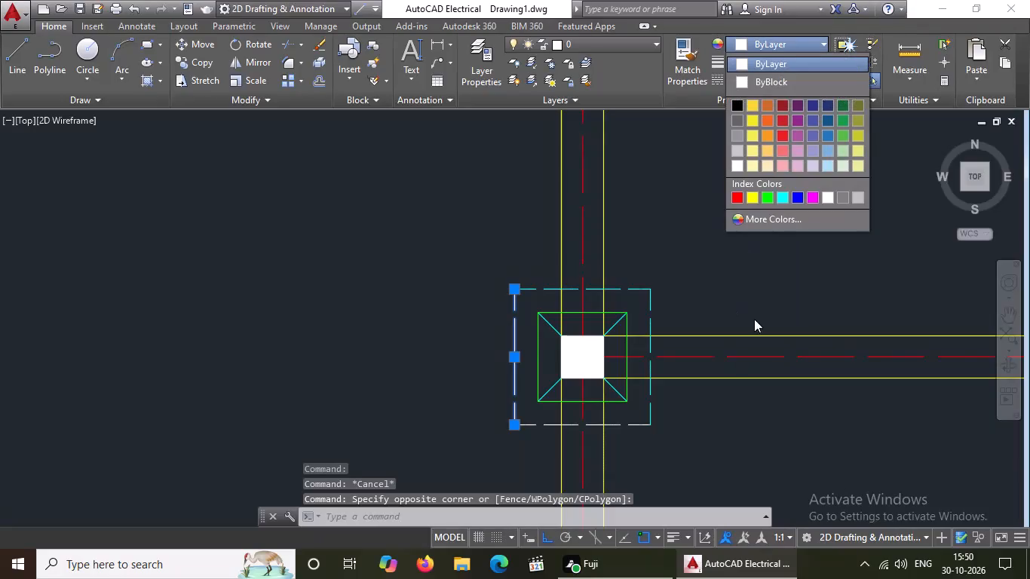
Set the left and bottom edges of the footing outline at the left end of the upper middle-bay short beam to cyan.
click(780, 196)
key(Escape)
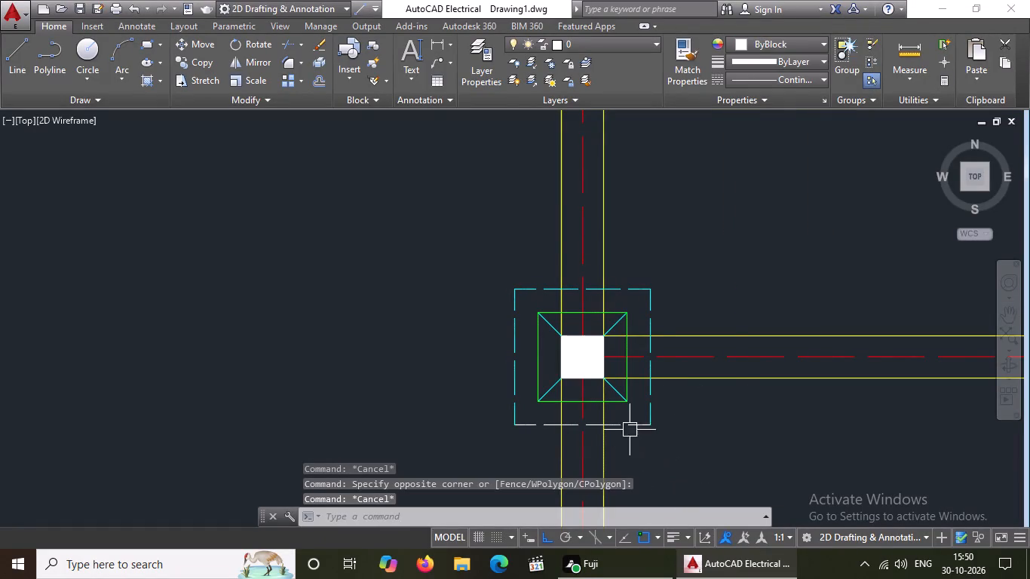
click(625, 424)
click(792, 41)
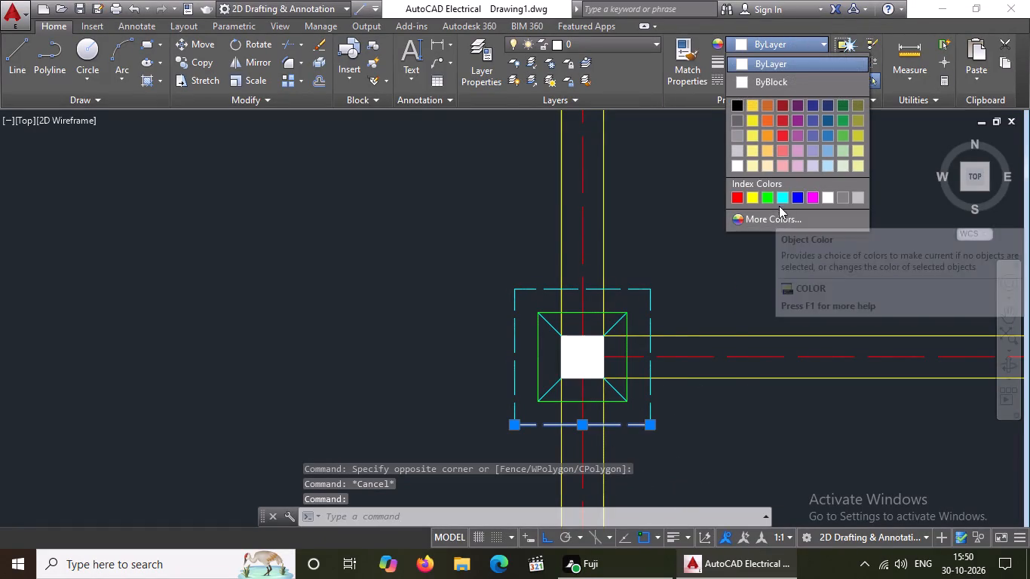
click(780, 195)
key(Escape)
Set the bottom and right edges of the second footing outline from the left in the plan's top row to cyan.
scroll(668, 383, down, 3)
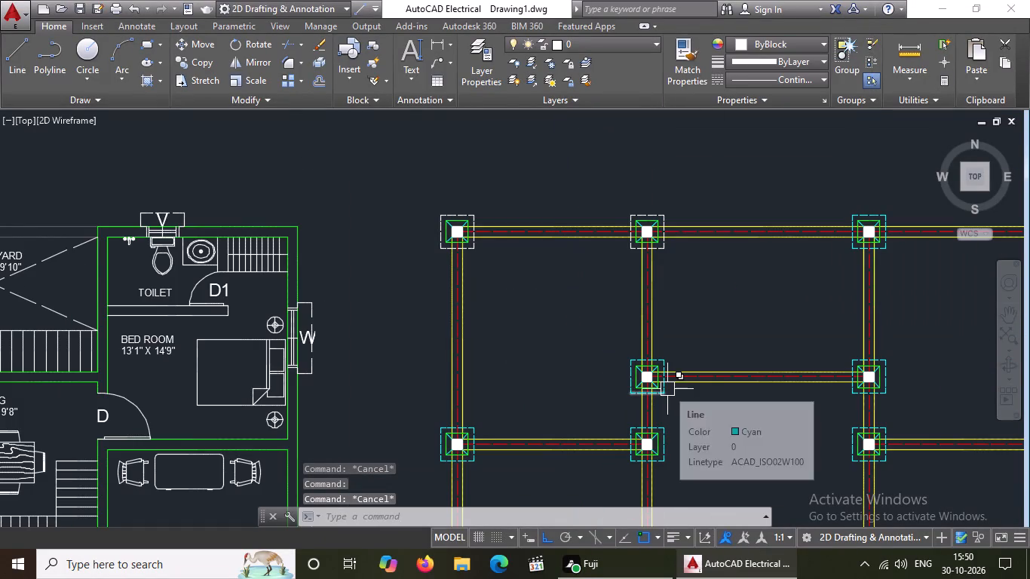
scroll(684, 371, down, 1)
right_click(697, 383)
right_drag(704, 383, 729, 305)
scroll(729, 305, up, 2)
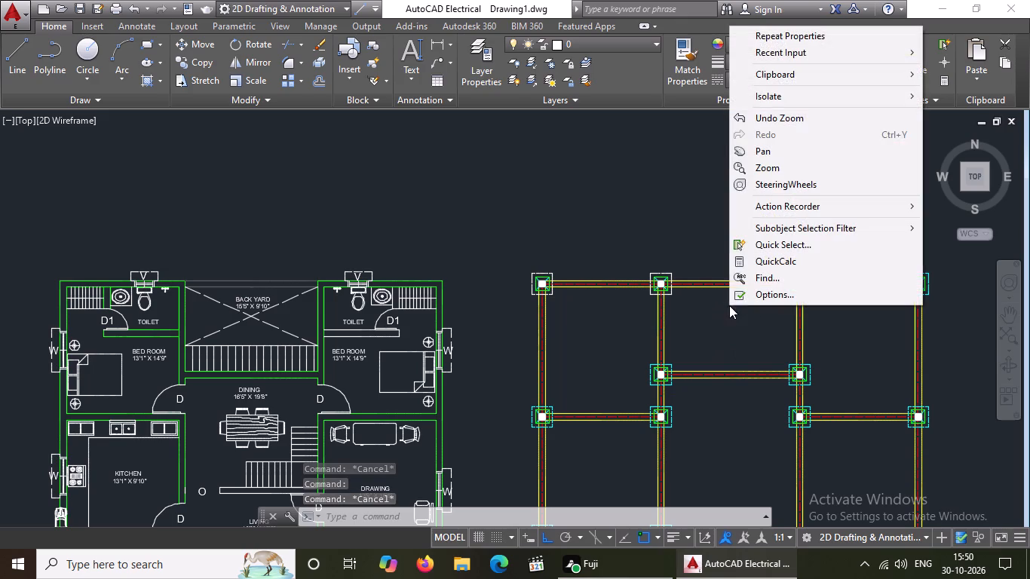
key(Escape)
scroll(857, 320, up, 2)
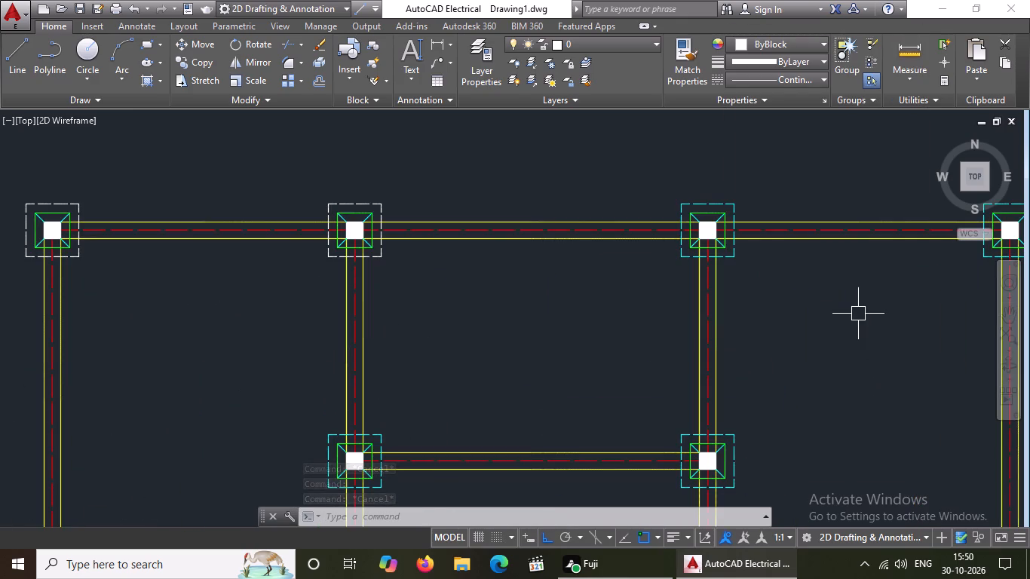
scroll(858, 314, down, 2)
scroll(717, 334, up, 3)
scroll(762, 334, down, 2)
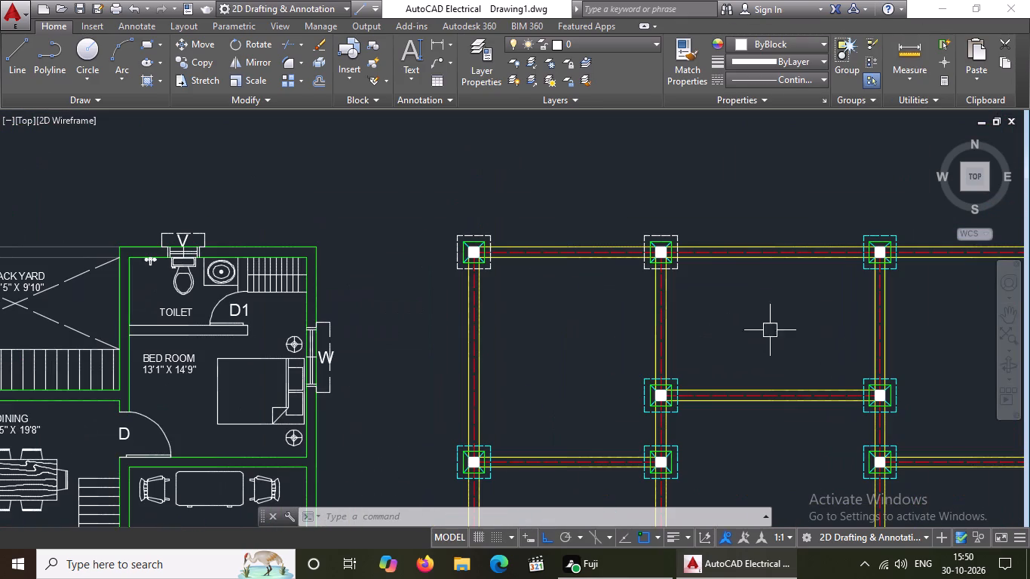
scroll(745, 320, down, 2)
scroll(711, 291, up, 6)
click(725, 305)
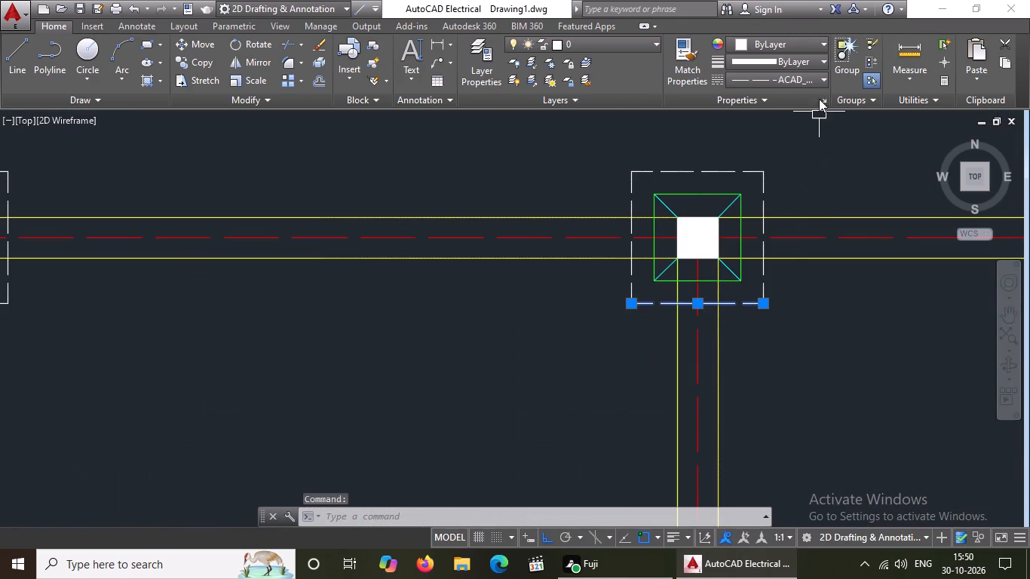
click(811, 43)
click(781, 196)
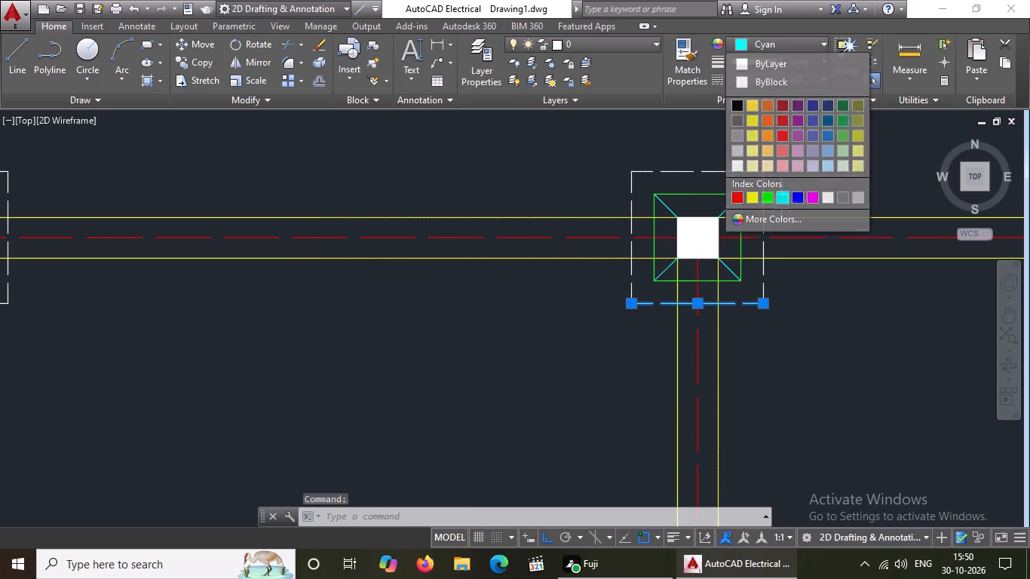
key(Escape)
click(771, 191)
click(754, 213)
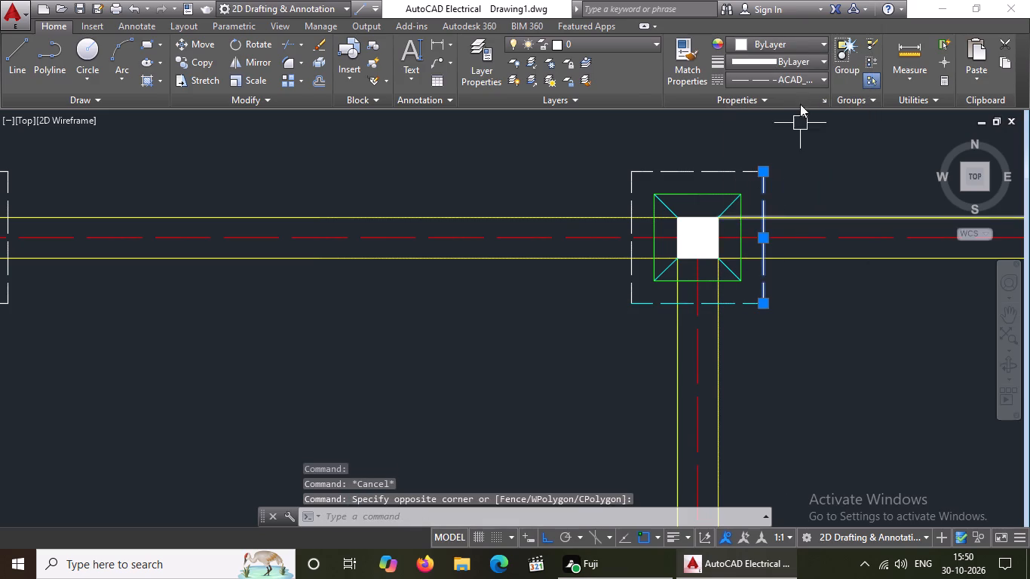
click(792, 47)
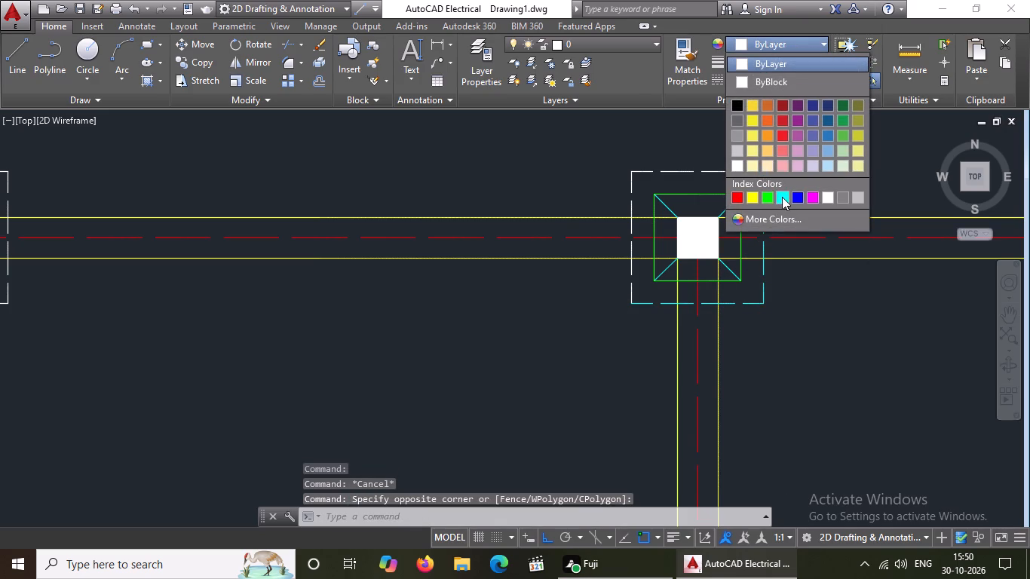
click(783, 197)
key(Escape)
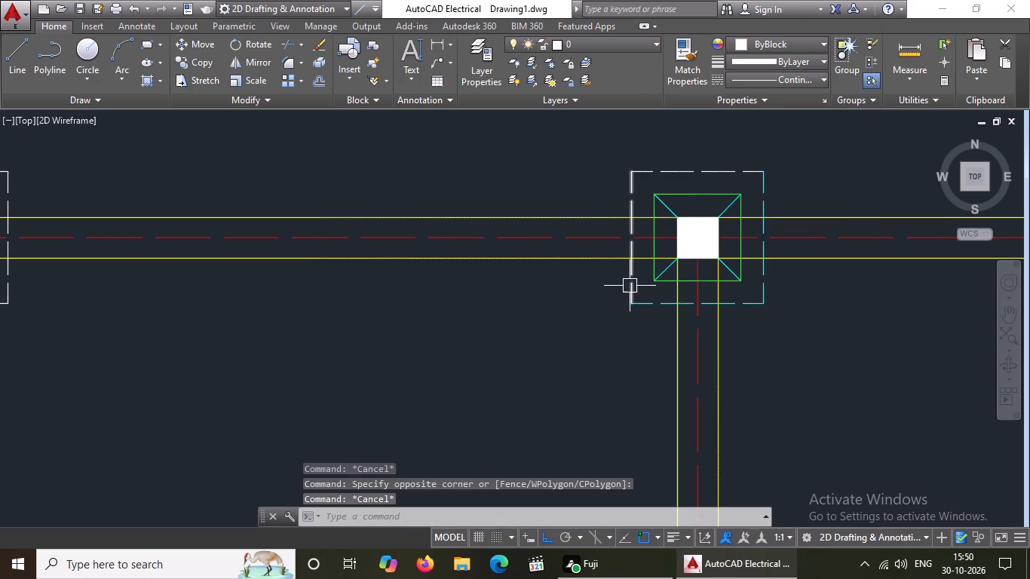
Set the left and top edges of the second footing outline from the left in the plan's top row to cyan.
click(630, 285)
click(801, 45)
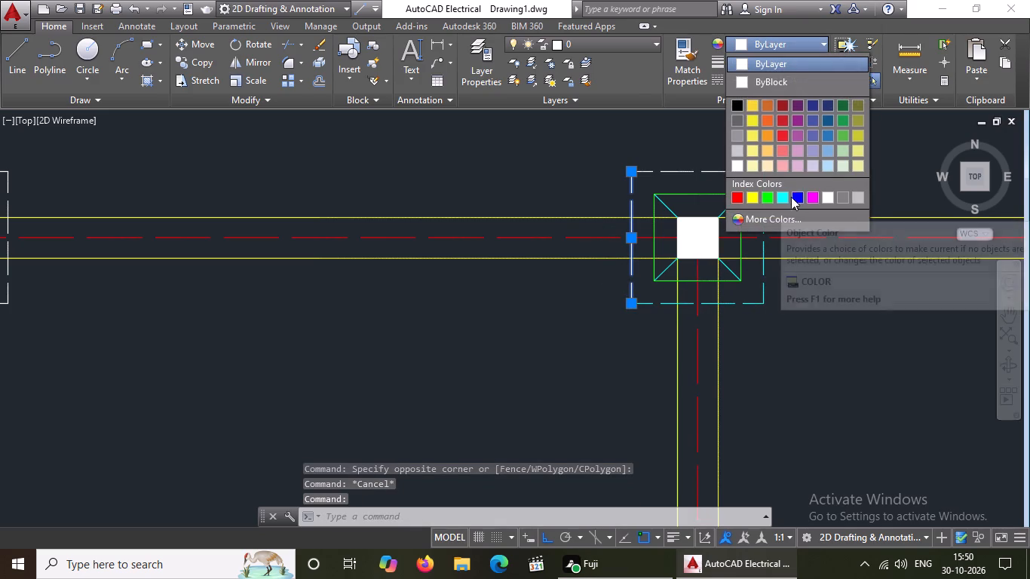
click(781, 196)
key(Escape)
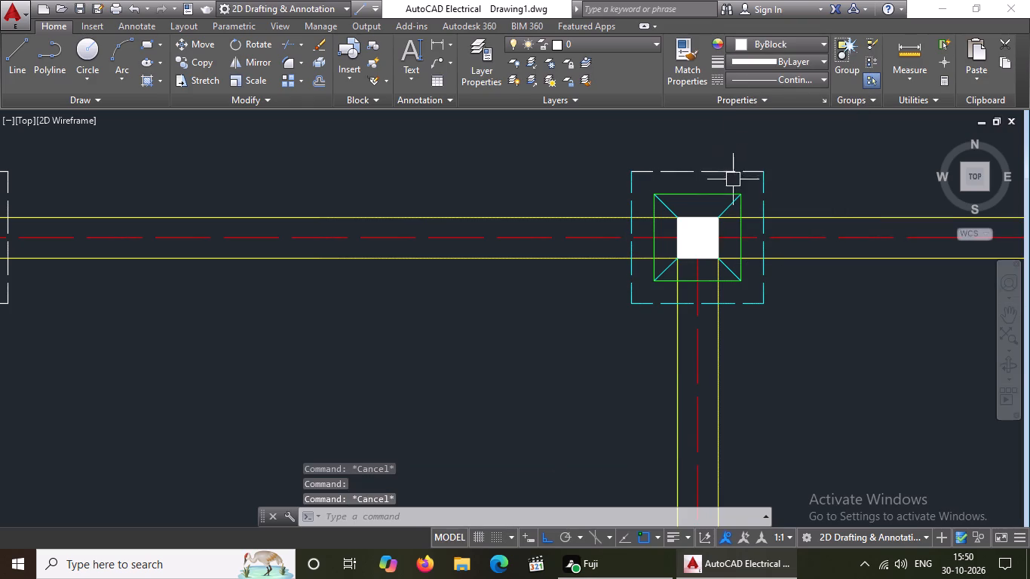
click(733, 169)
click(814, 58)
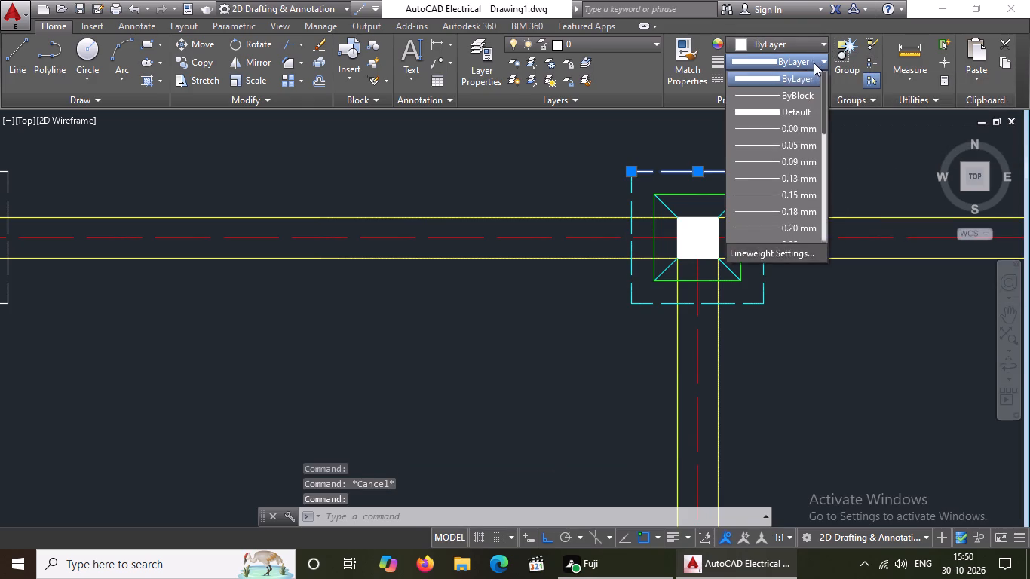
key(Escape)
click(816, 42)
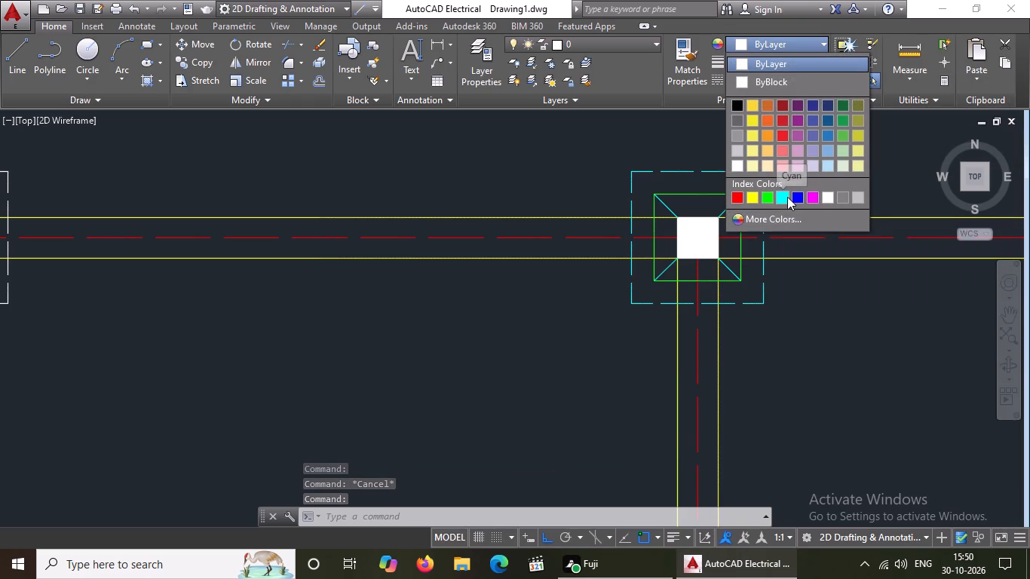
click(787, 196)
key(Escape)
Set the top and right edges of the footing outline at the plan's upper-left corner to cyan.
scroll(520, 266, down, 2)
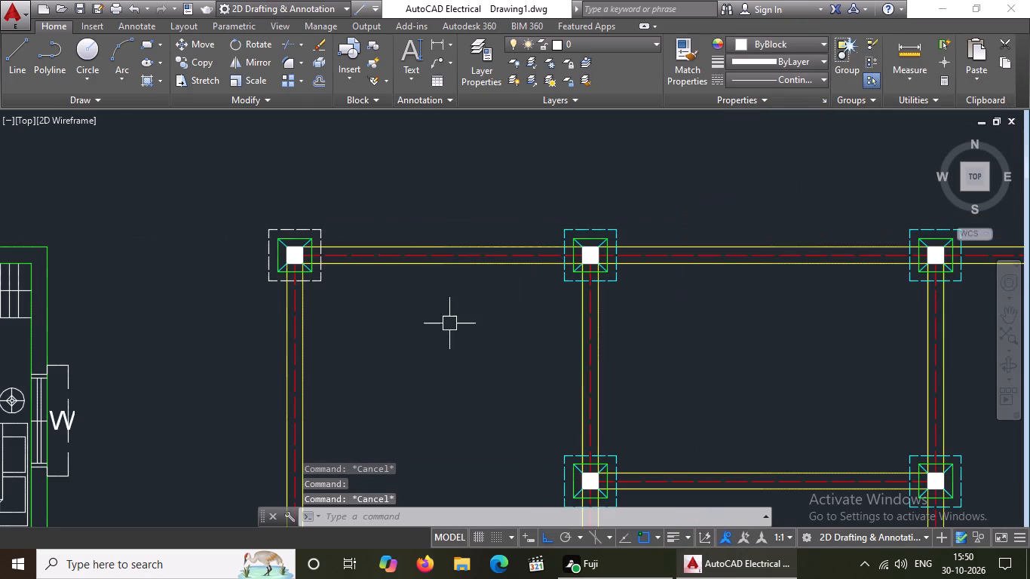
scroll(277, 225, up, 2)
click(299, 234)
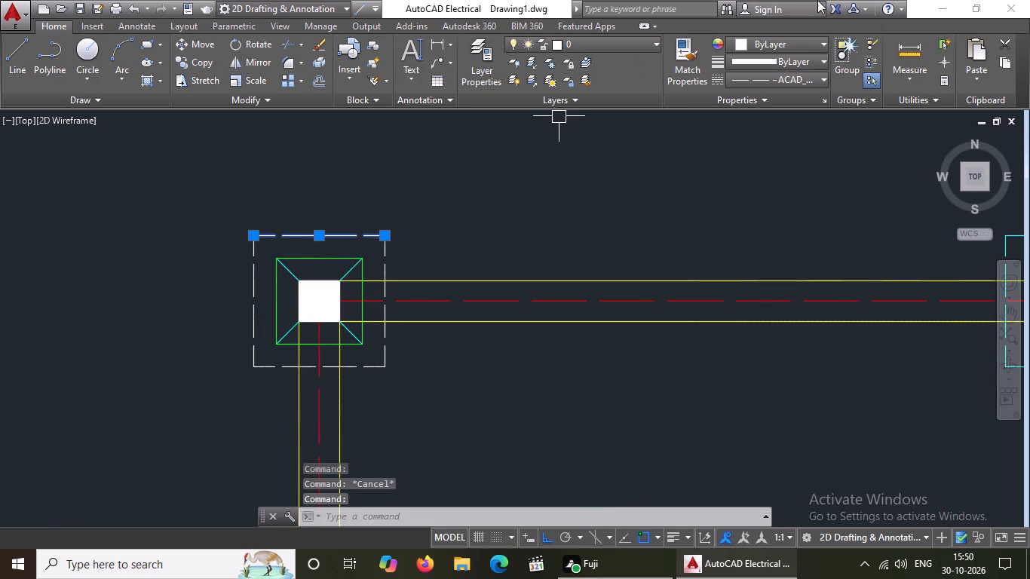
click(768, 40)
click(778, 198)
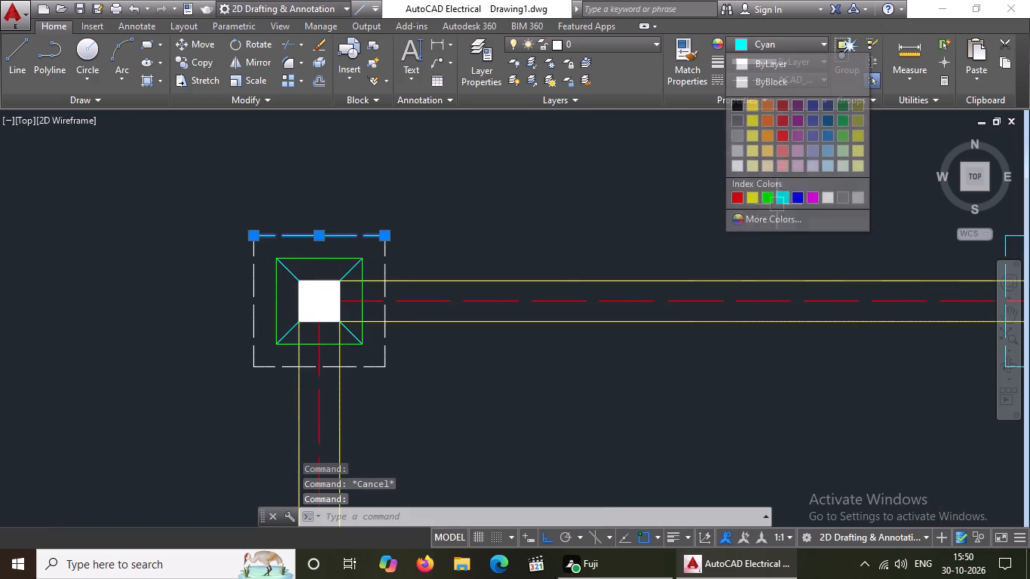
key(Escape)
click(385, 261)
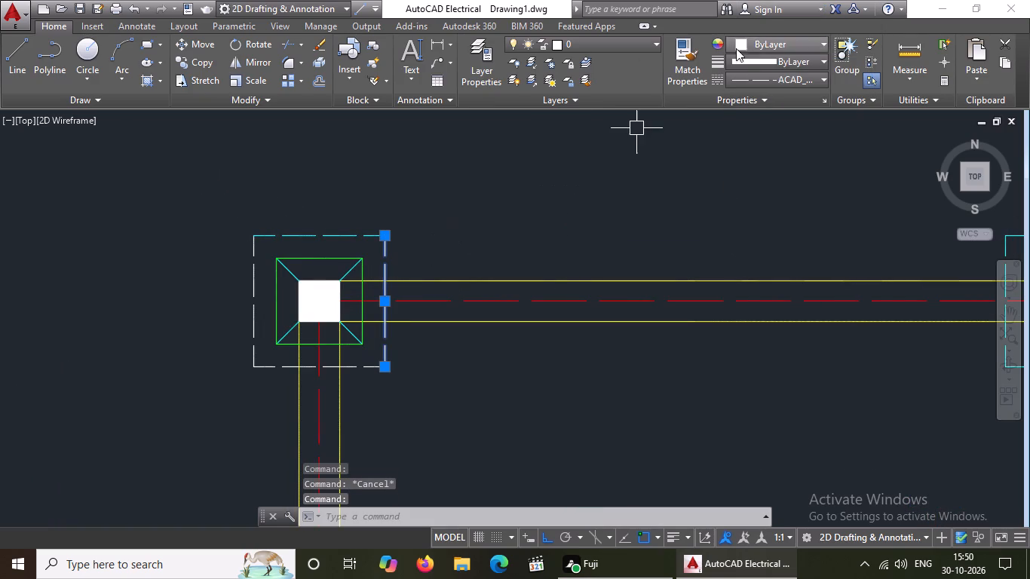
click(746, 34)
click(744, 38)
click(786, 200)
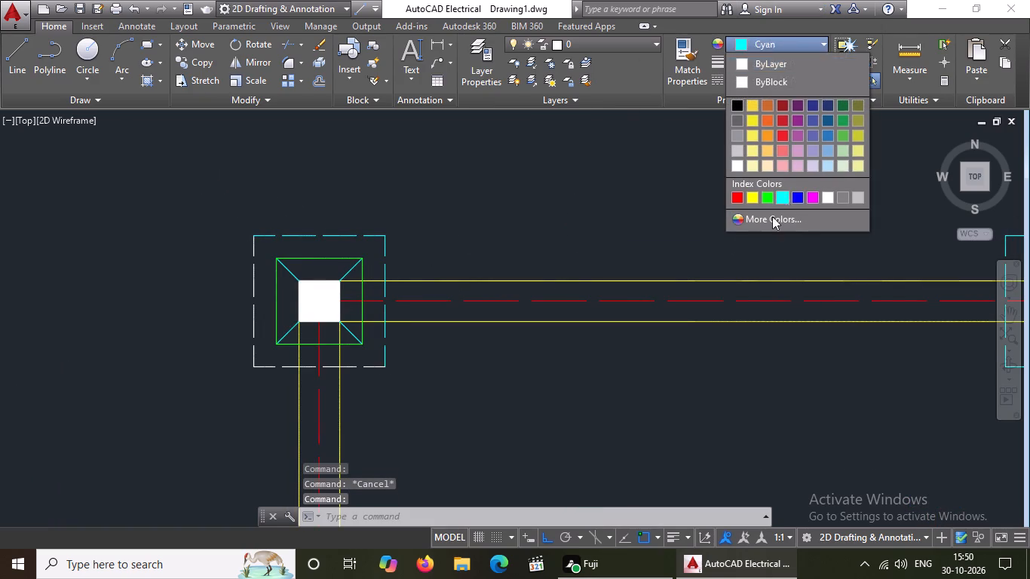
key(Escape)
Set the left and bottom edges of the footing outline at the plan's upper-left corner to cyan.
drag(250, 301, 261, 299)
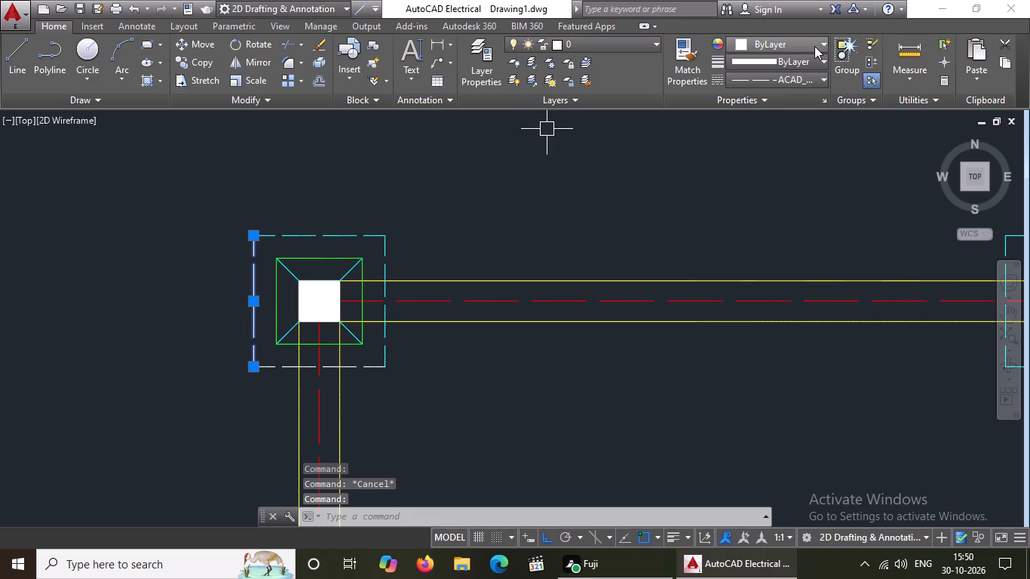
click(814, 45)
click(779, 199)
key(Escape)
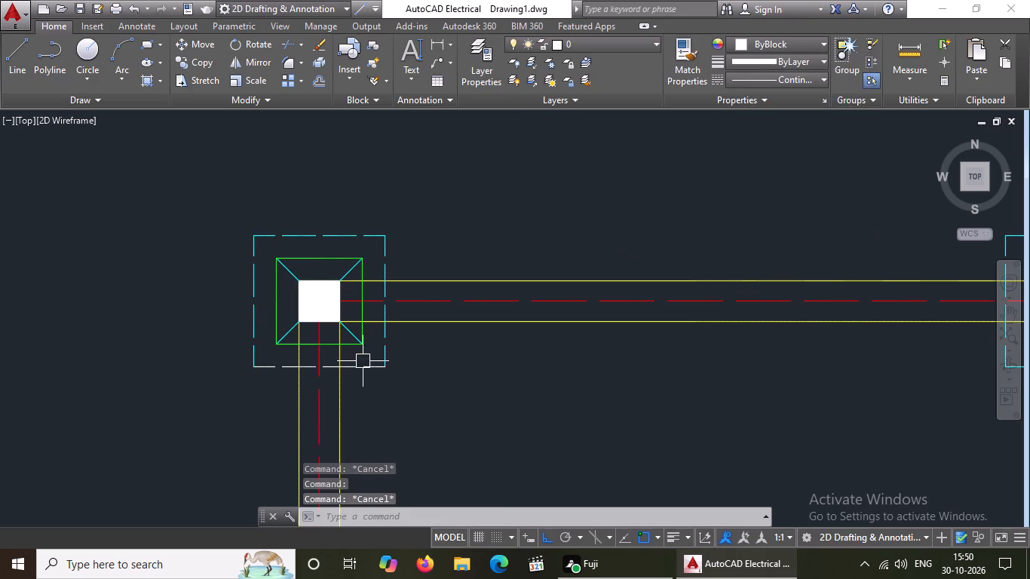
click(363, 362)
click(779, 45)
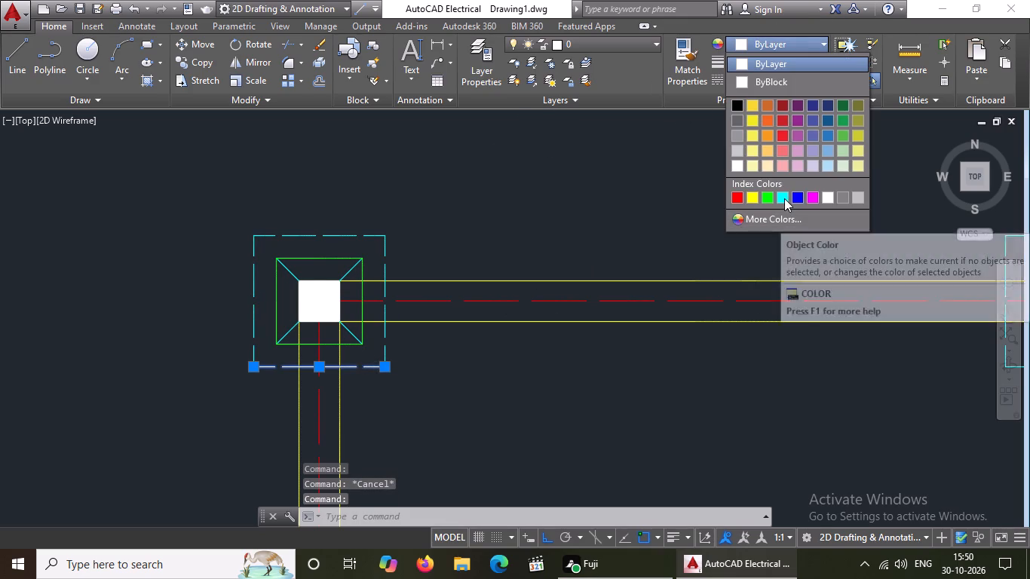
click(784, 198)
key(Escape)
Review the footing outlines across the column and beam plan and compare the layout with the floor plan.
scroll(574, 284, down, 6)
scroll(669, 430, up, 2)
scroll(670, 370, down, 1)
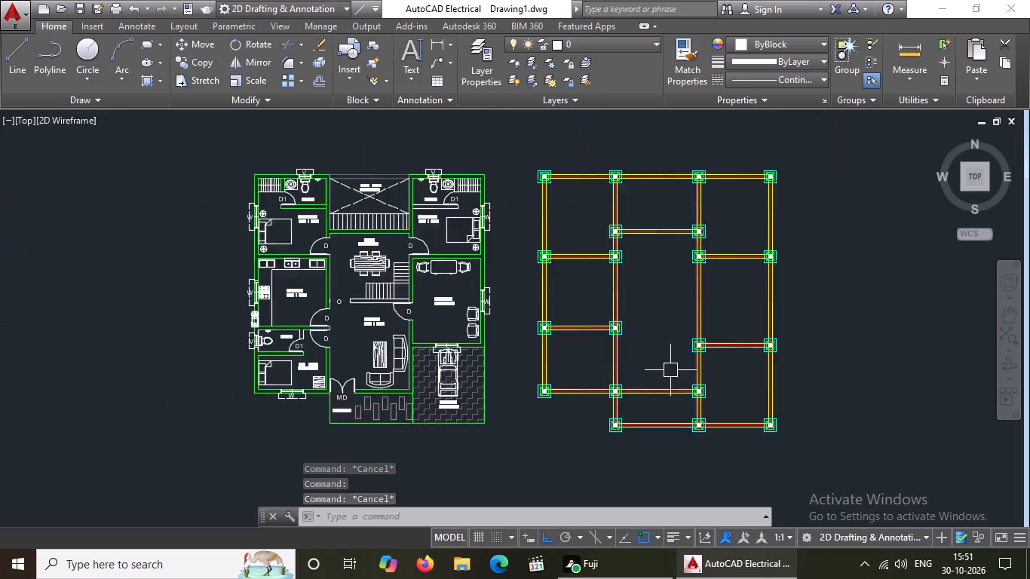
scroll(670, 370, down, 1)
scroll(600, 265, up, 3)
scroll(546, 179, up, 2)
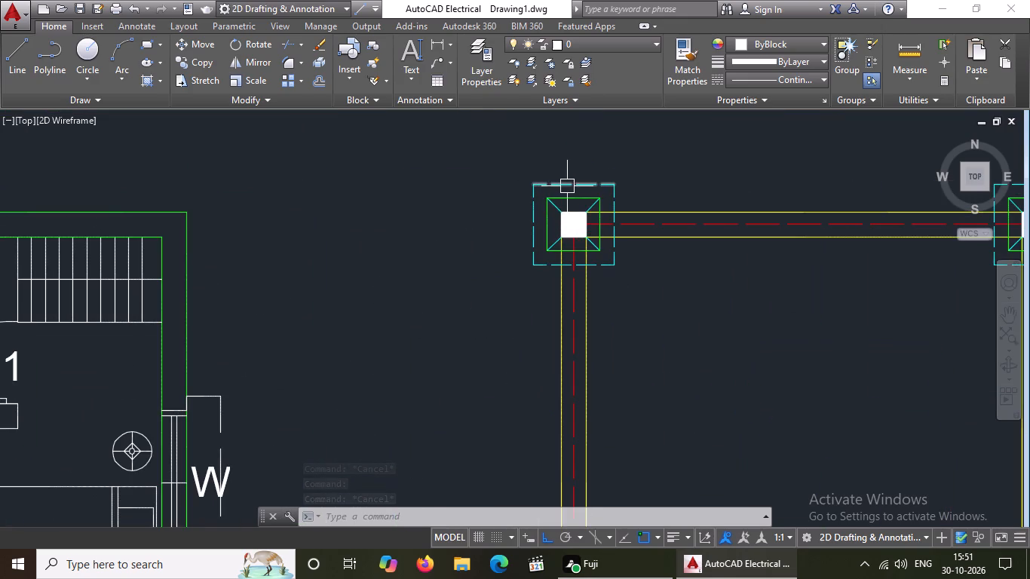
scroll(567, 186, down, 4)
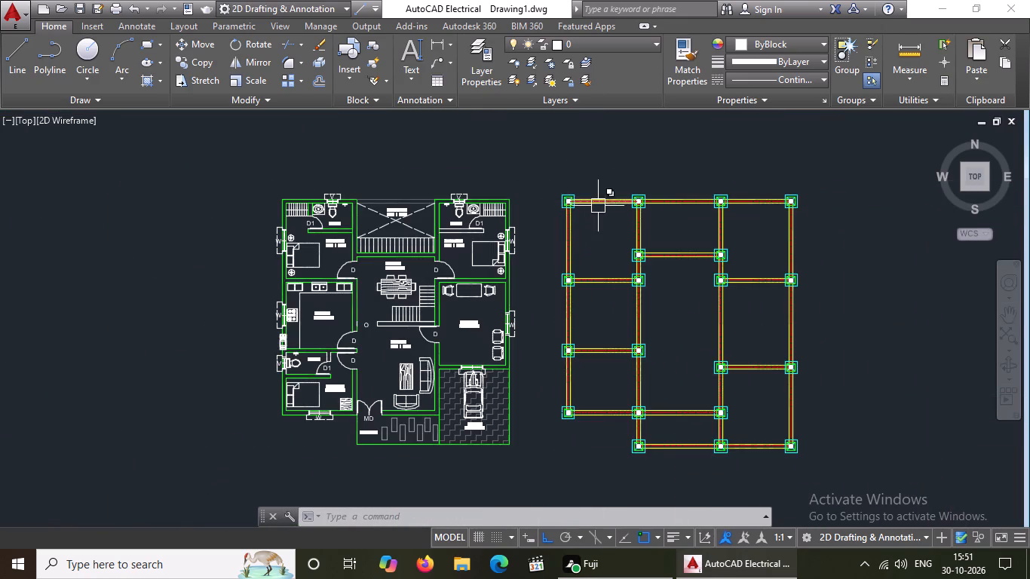
scroll(598, 206, up, 2)
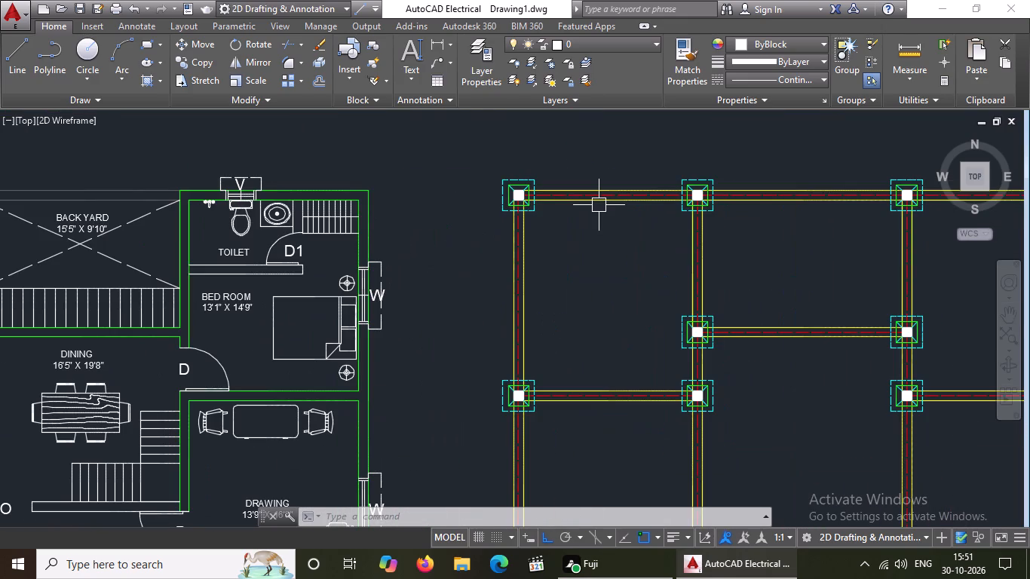
scroll(664, 149, up, 1)
scroll(664, 149, down, 3)
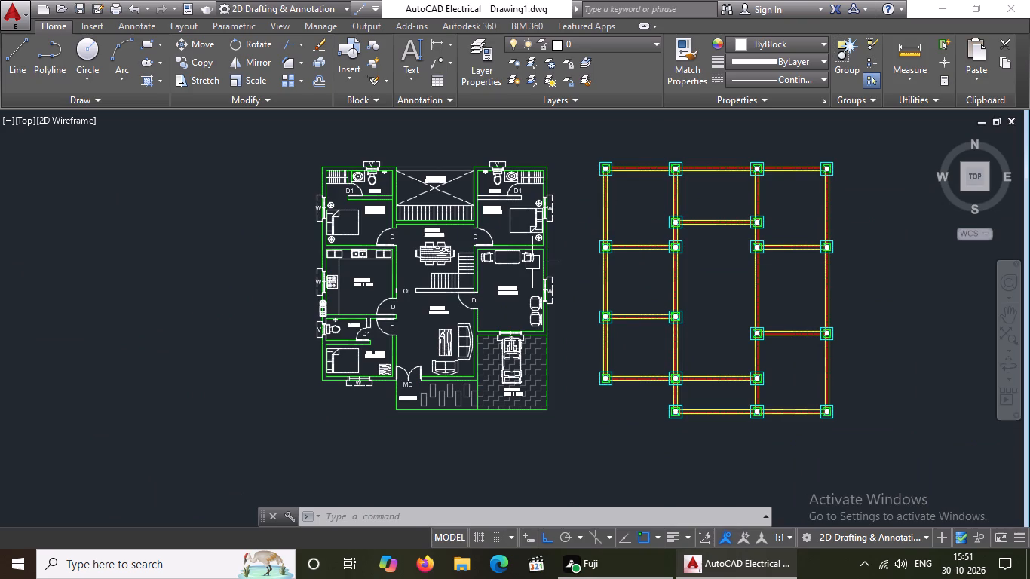
scroll(530, 265, down, 2)
scroll(526, 276, up, 2)
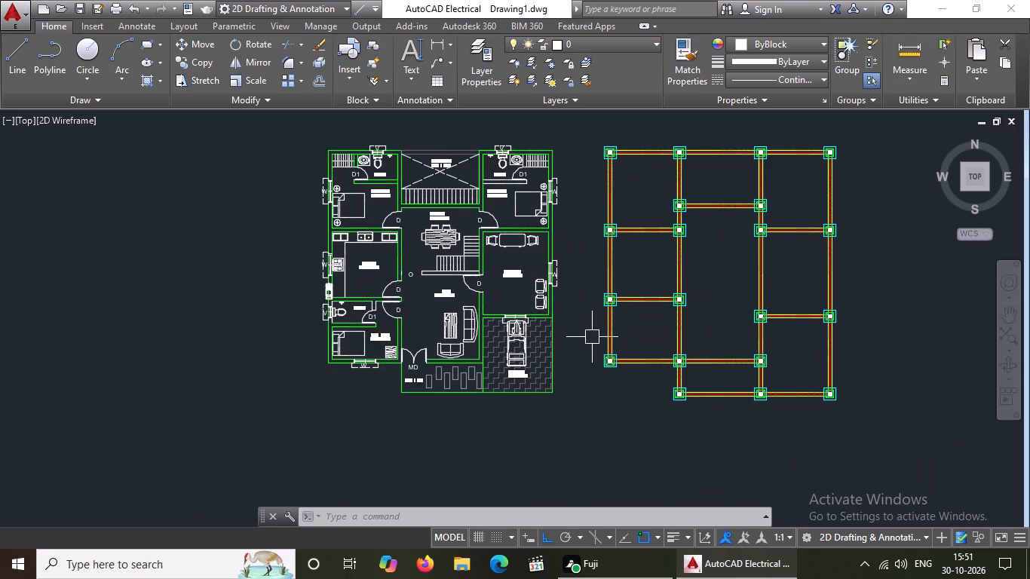
Draw vertical construction lines through the outer and inner wall corners at the lower-left corner of the floor plan's front bedroom.
key(Escape)
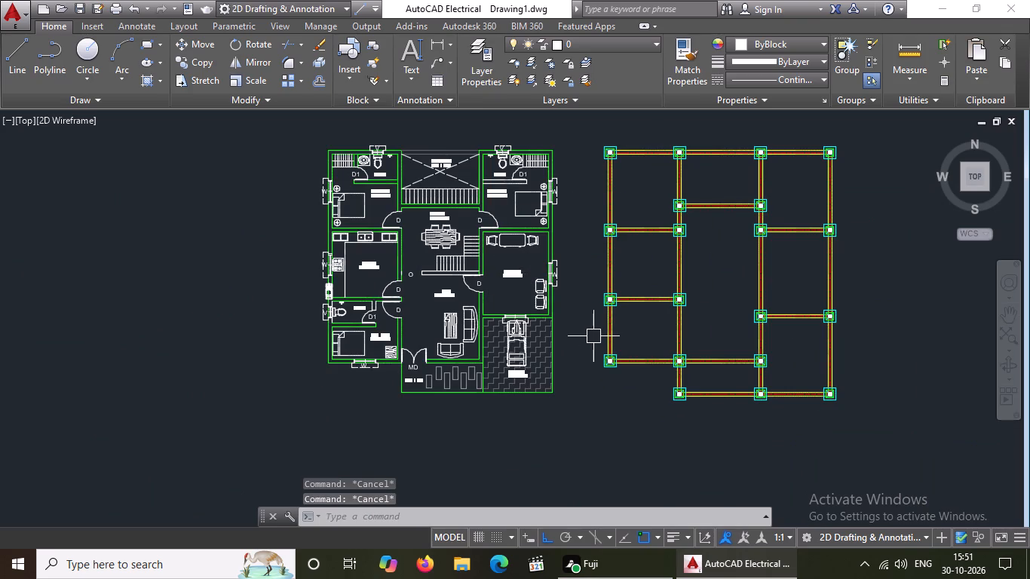
text(XL V)
key(space)
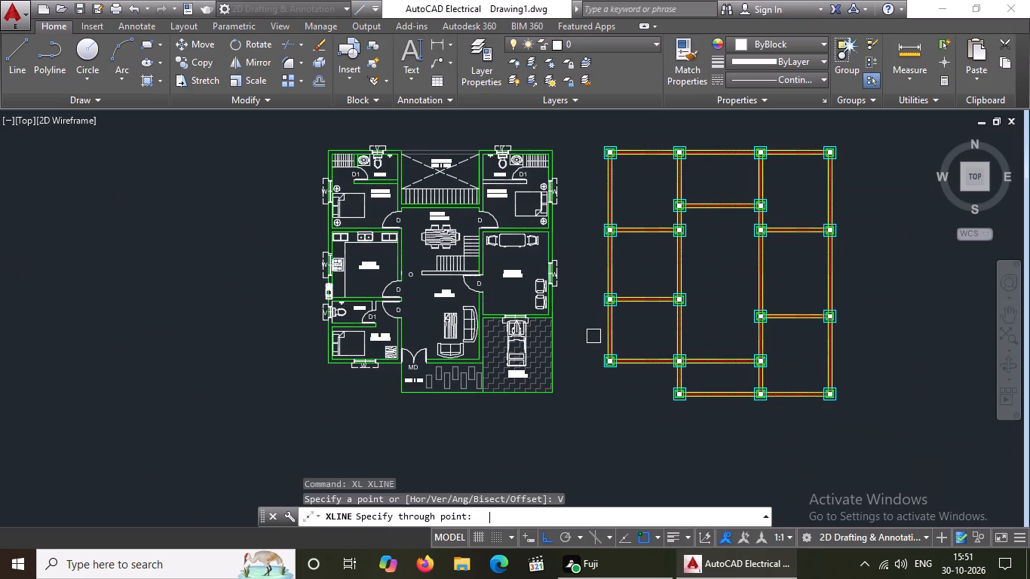
scroll(302, 360, up, 3)
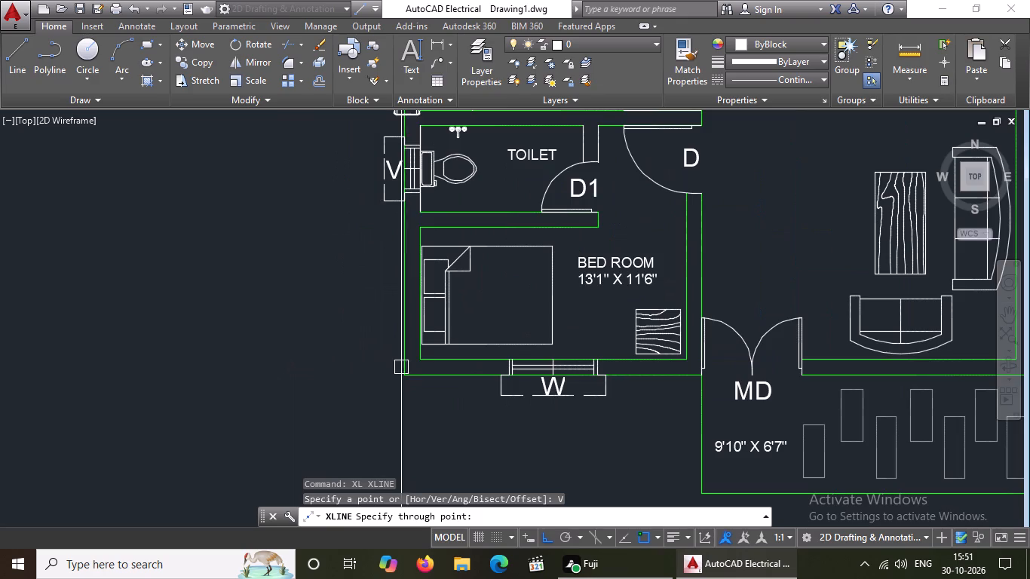
scroll(419, 391, up, 3)
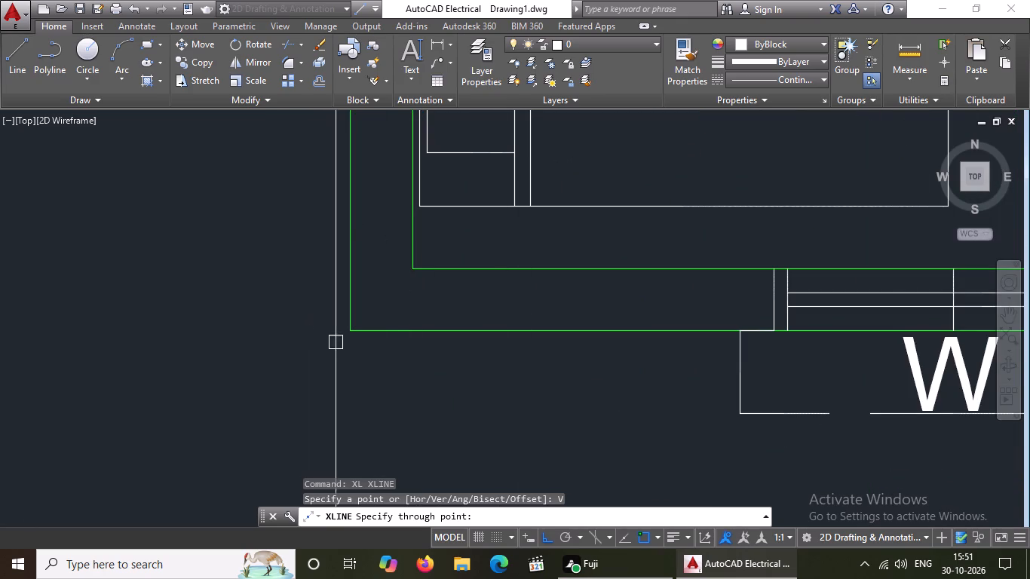
click(353, 329)
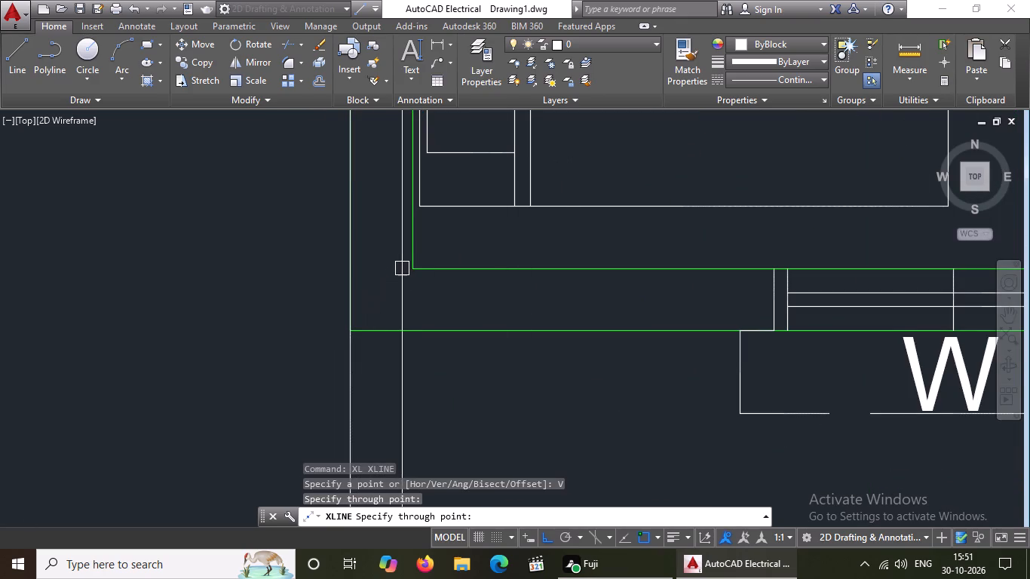
click(415, 269)
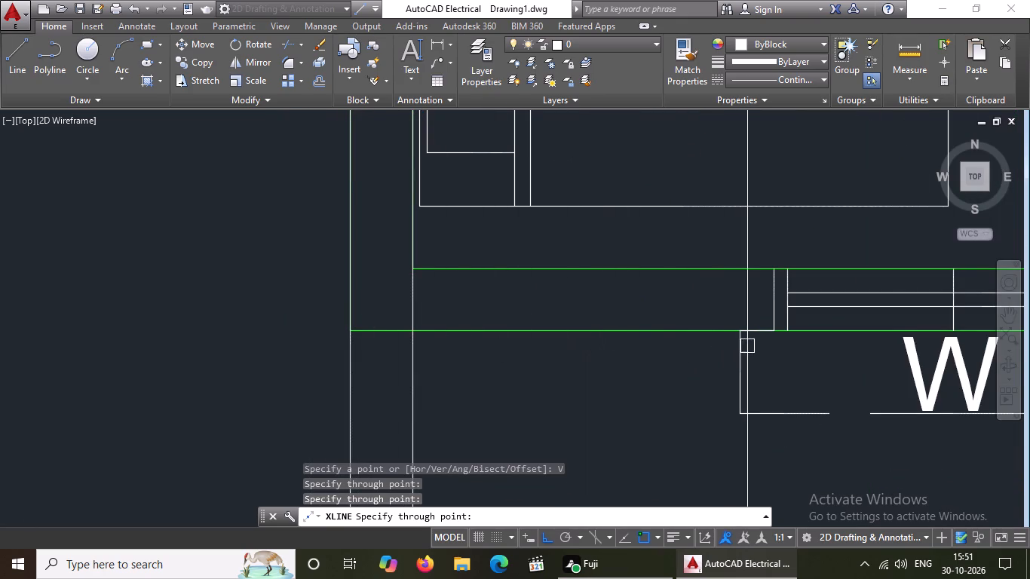
Add vertical construction lines through both projection ends and both opening edges of the front bedroom's W window.
scroll(747, 346, up, 1)
scroll(722, 352, down, 3)
scroll(743, 354, up, 2)
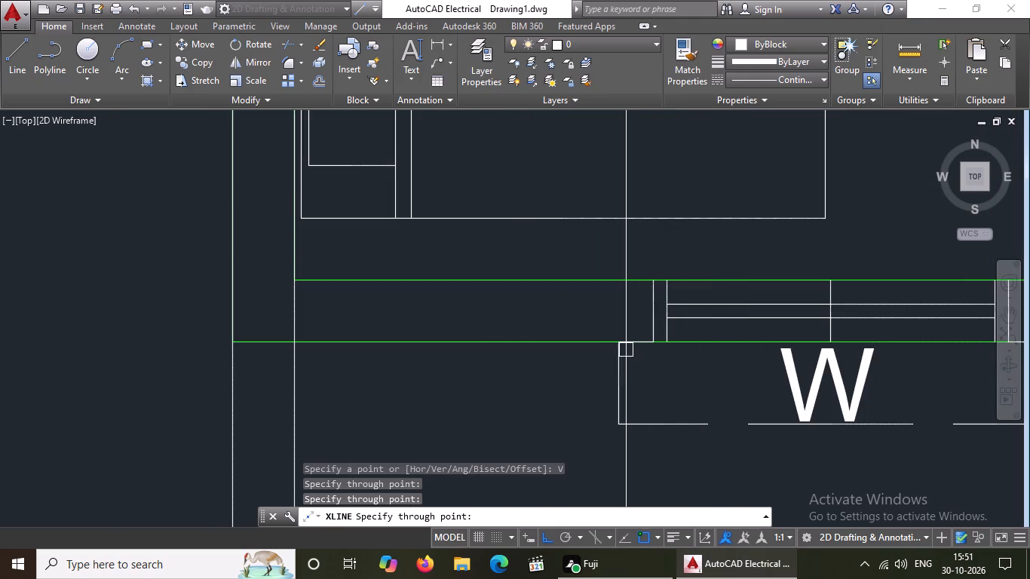
click(617, 348)
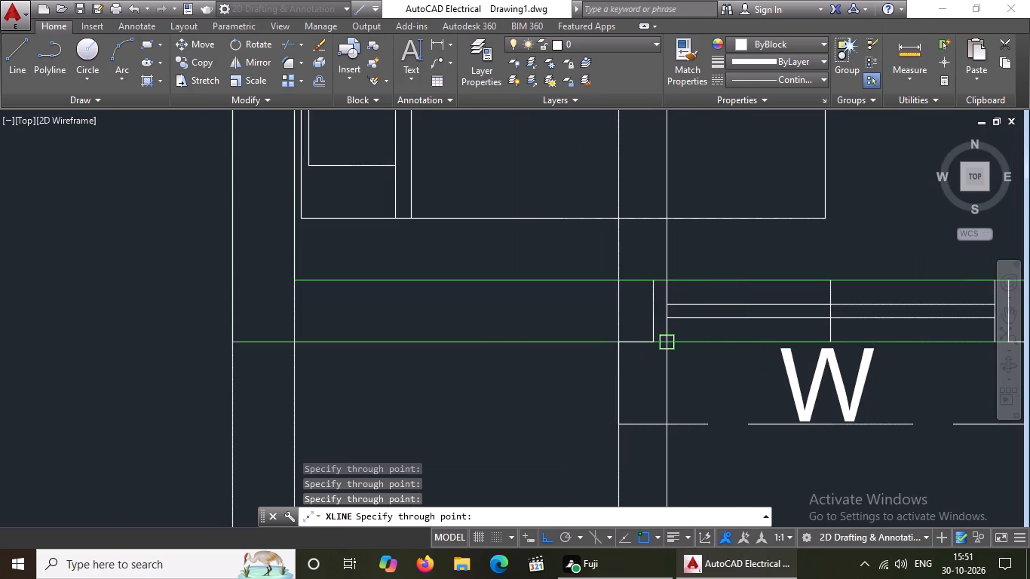
click(665, 338)
scroll(427, 376, down, 3)
scroll(534, 372, up, 2)
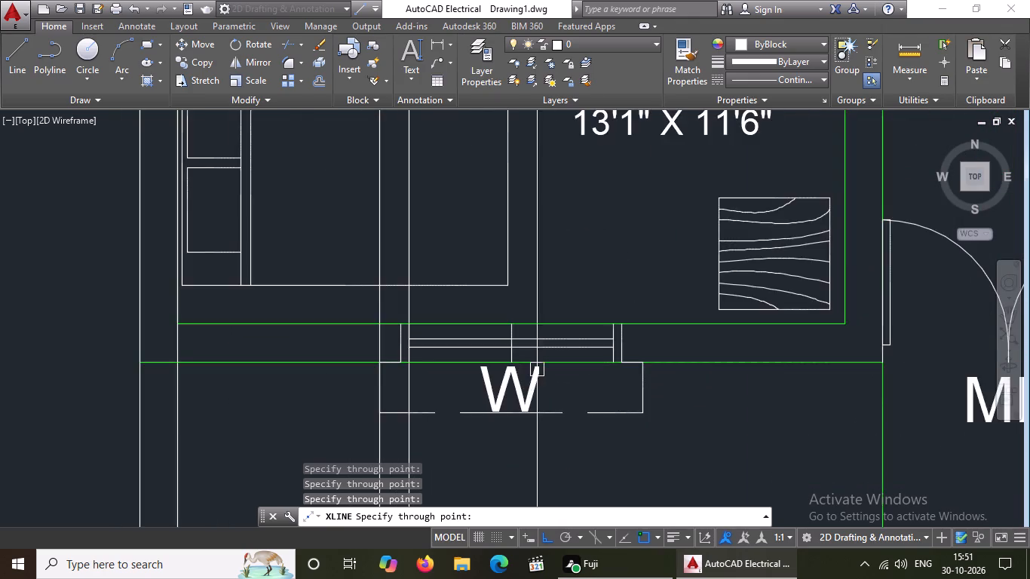
scroll(633, 363, up, 2)
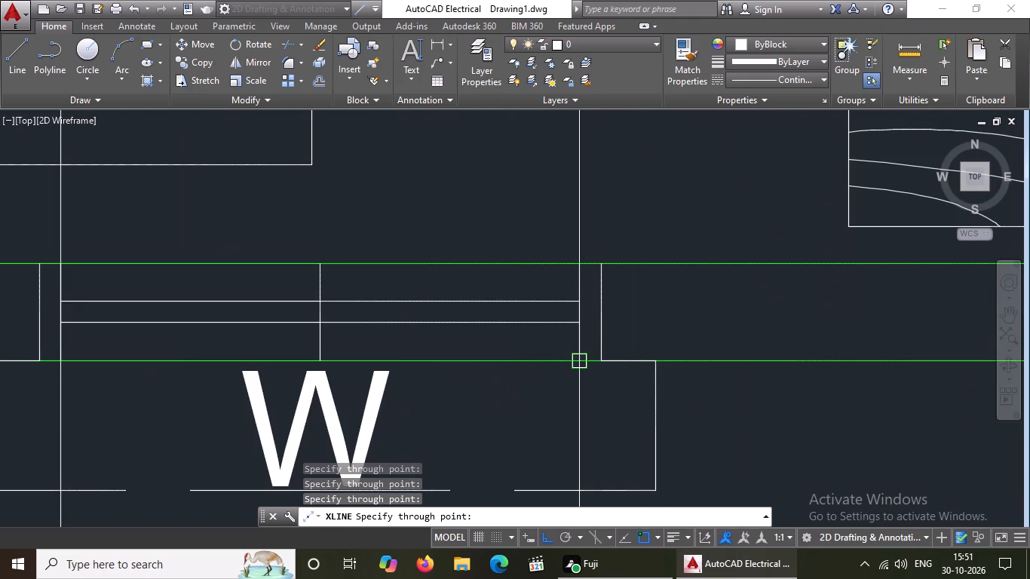
click(578, 359)
click(651, 363)
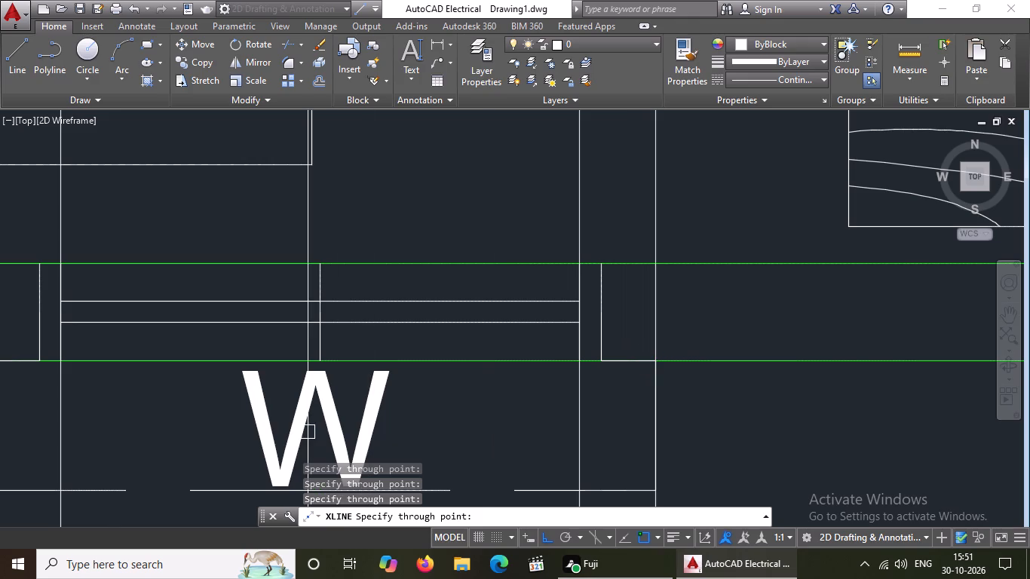
Add vertical construction lines through both jambs of the main door marked MD.
scroll(308, 424, down, 6)
scroll(376, 415, up, 2)
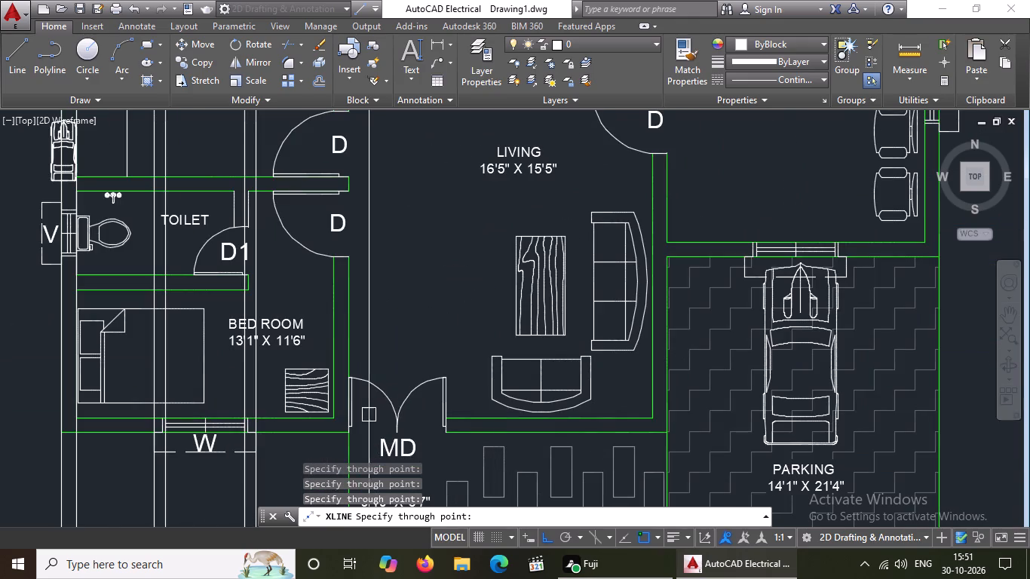
scroll(368, 379, down, 2)
scroll(376, 436, up, 4)
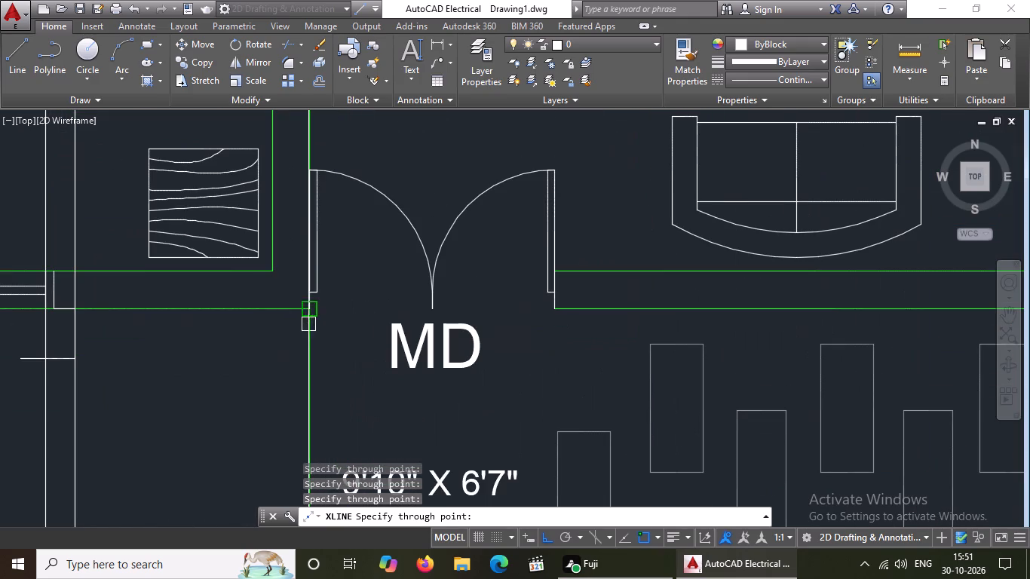
click(310, 310)
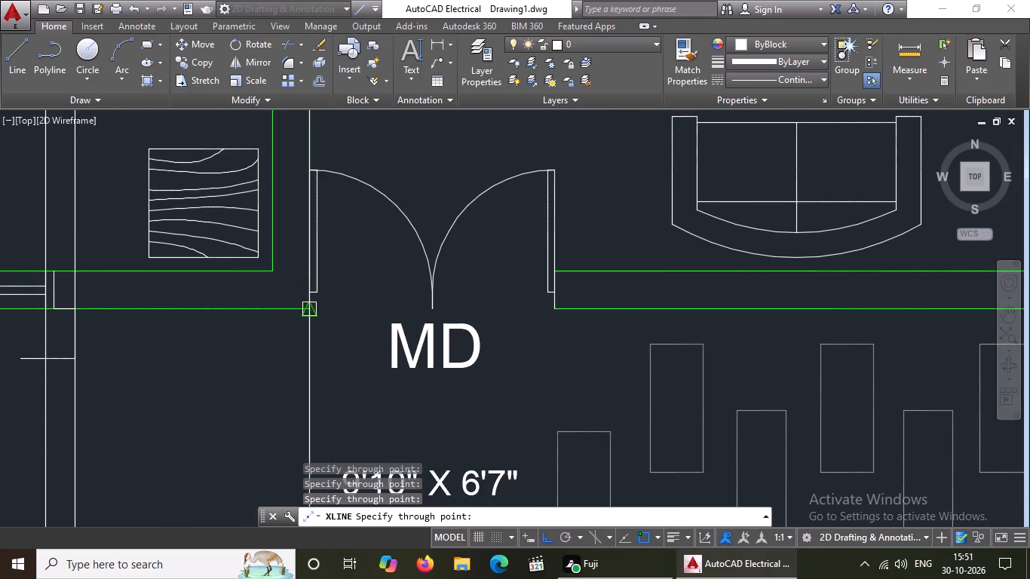
drag(559, 310, 554, 321)
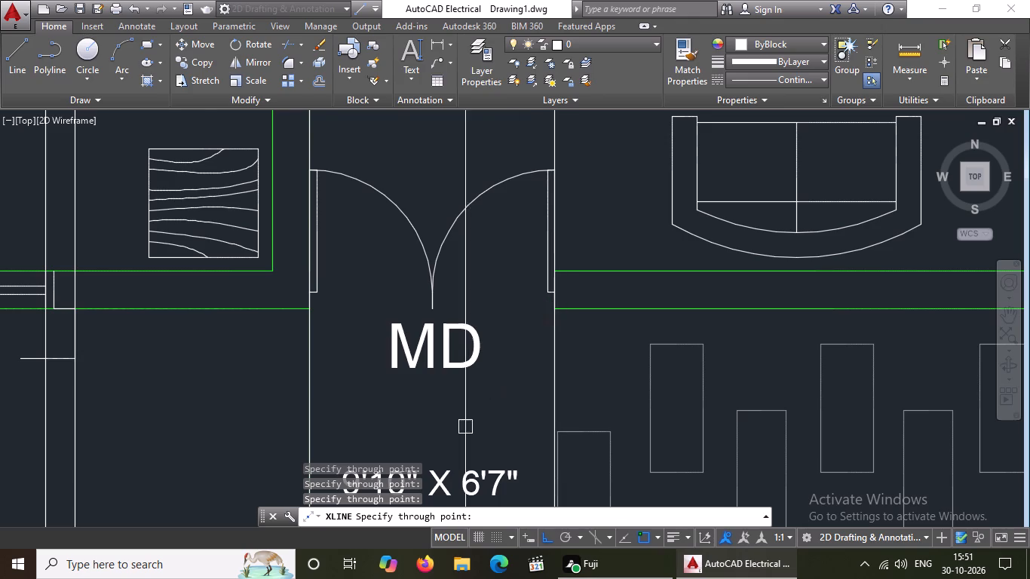
Add vertical construction lines through the left projection end and both opening edges of the drawing room window facing the parking.
scroll(478, 357, down, 5)
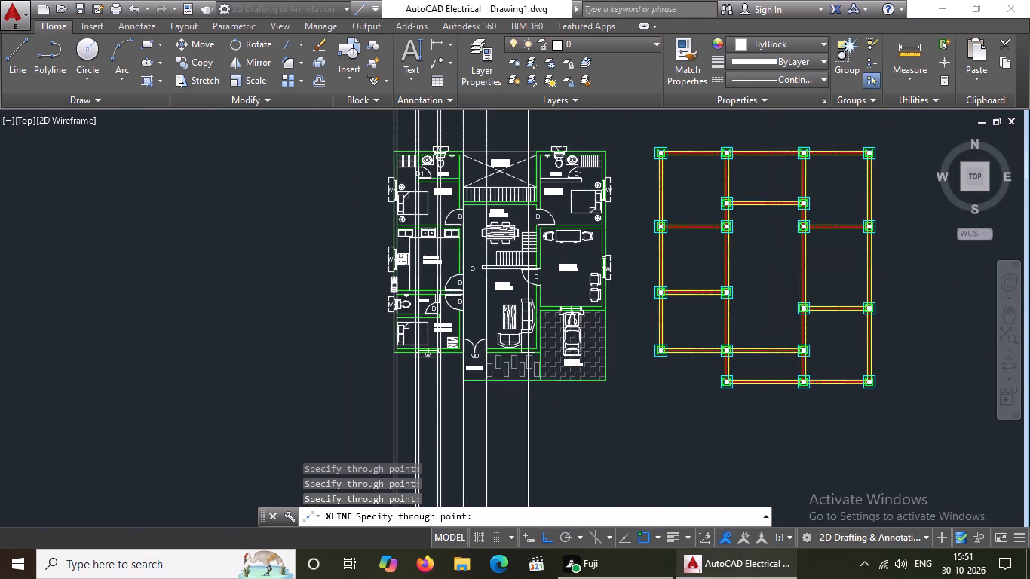
scroll(528, 346, up, 3)
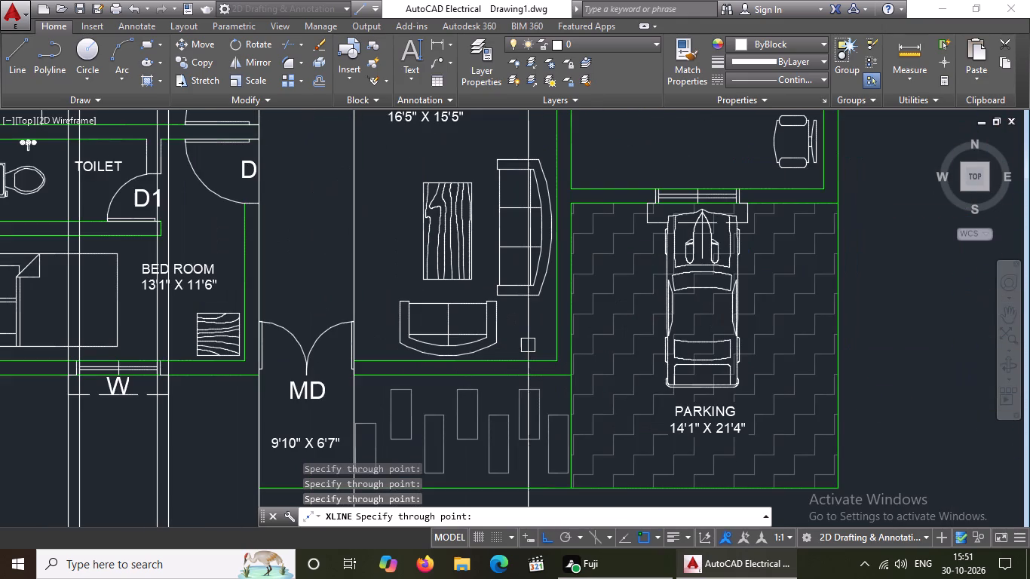
scroll(530, 344, down, 2)
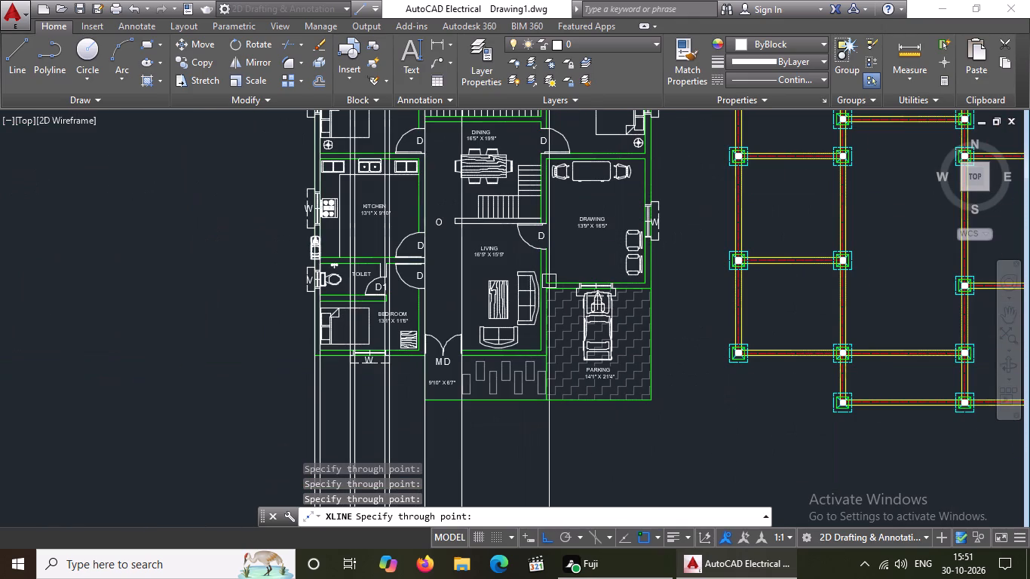
scroll(587, 253, up, 4)
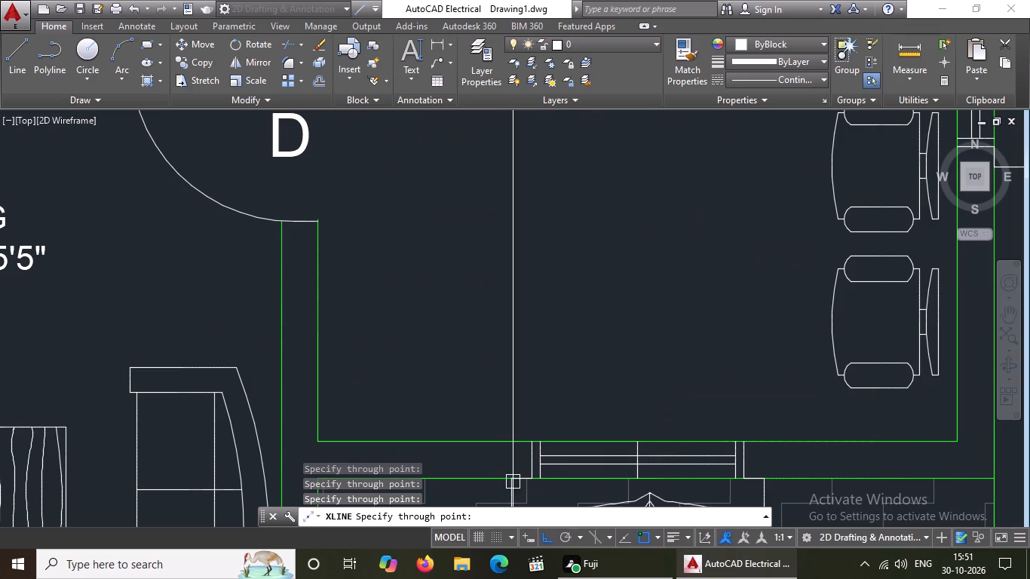
click(504, 483)
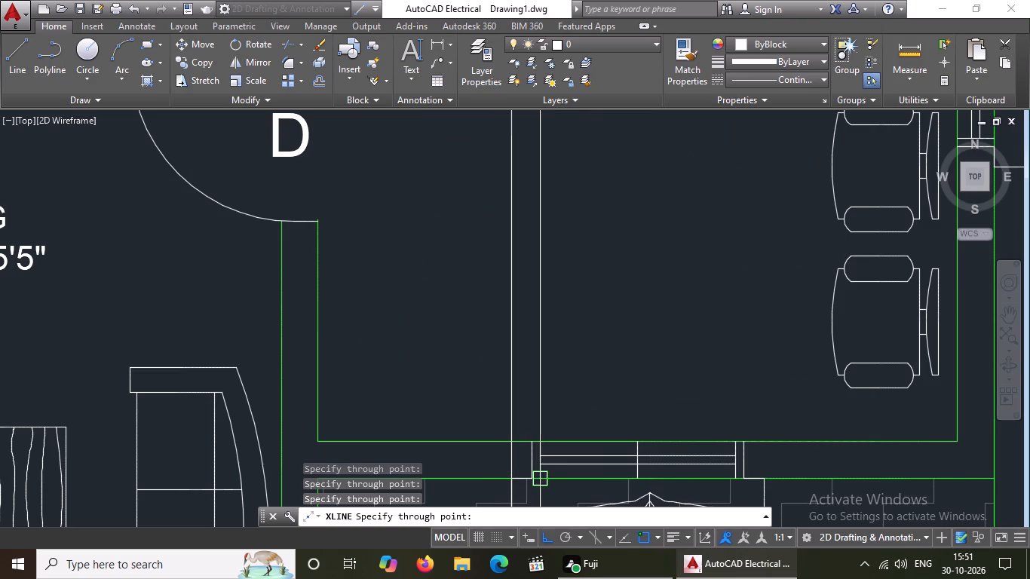
click(540, 480)
scroll(612, 386, down, 2)
scroll(679, 441, up, 3)
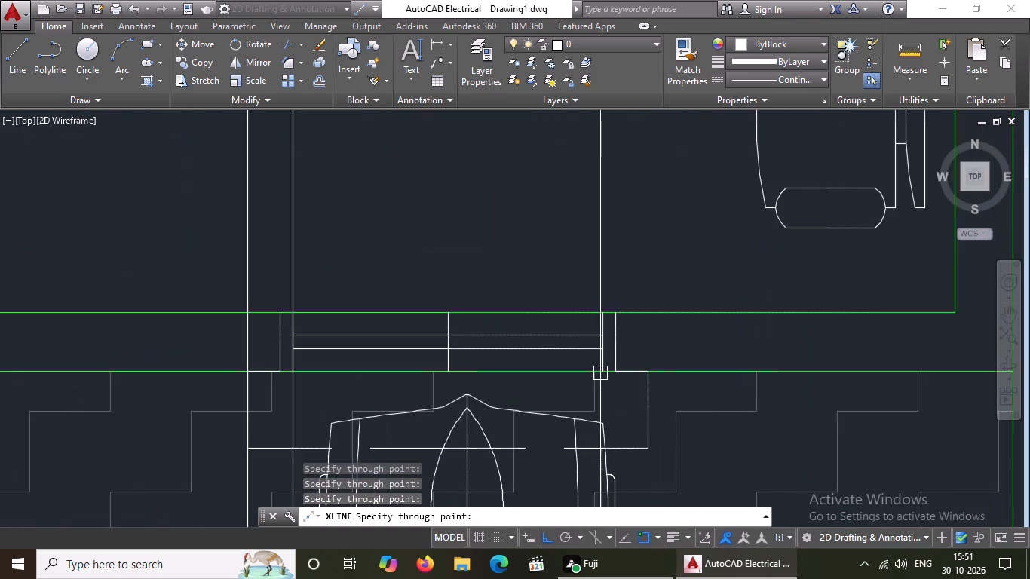
drag(605, 367, 621, 365)
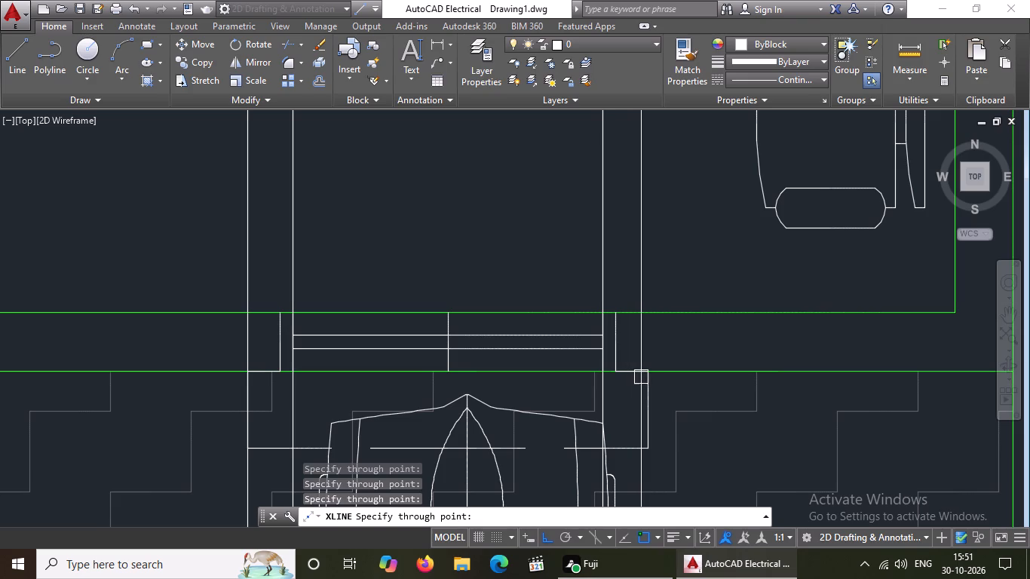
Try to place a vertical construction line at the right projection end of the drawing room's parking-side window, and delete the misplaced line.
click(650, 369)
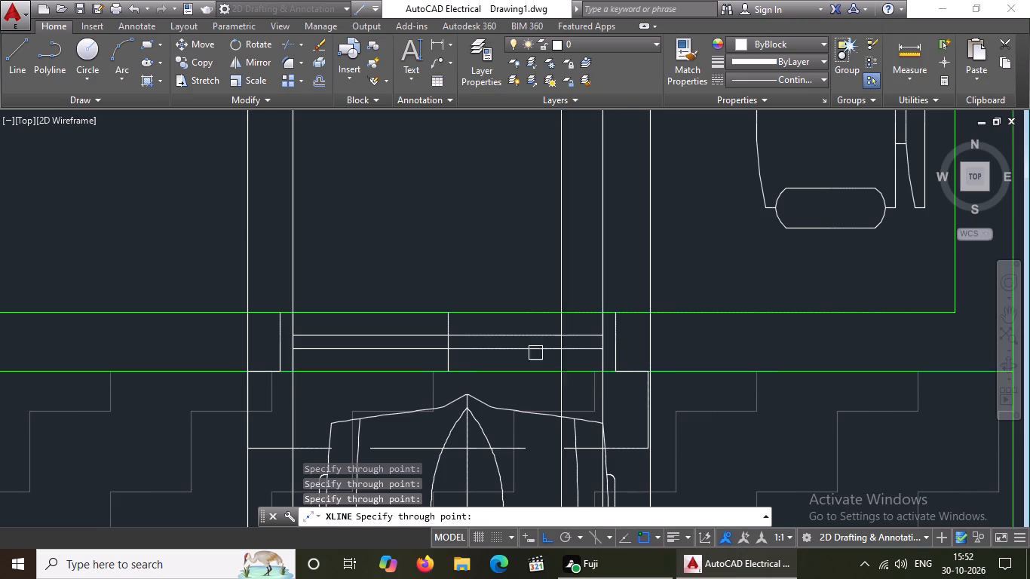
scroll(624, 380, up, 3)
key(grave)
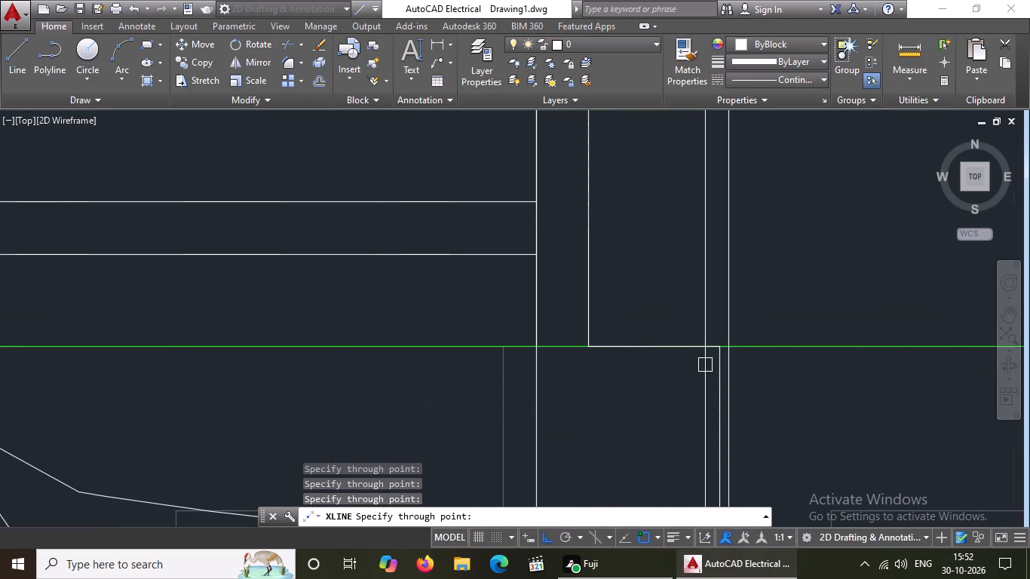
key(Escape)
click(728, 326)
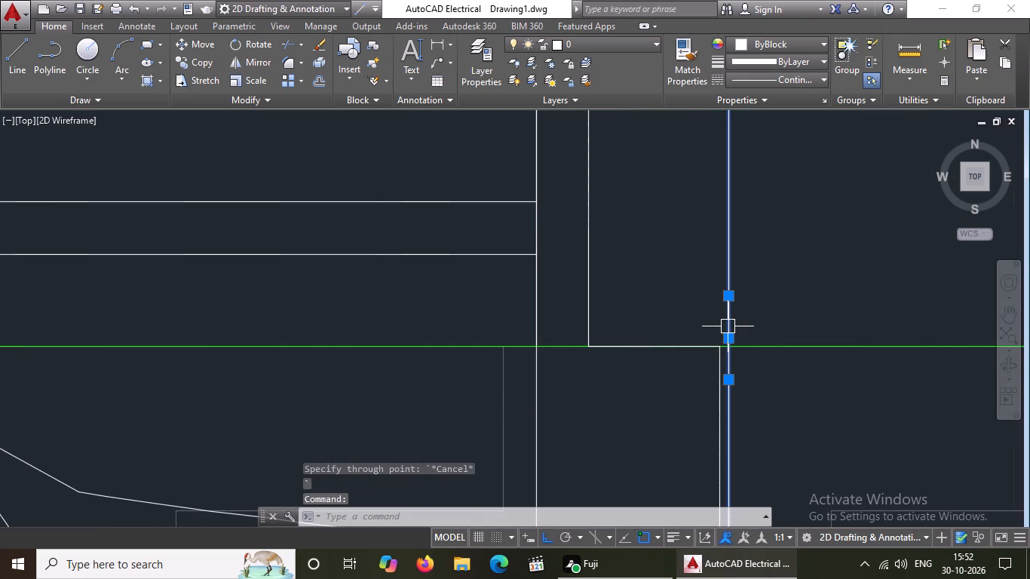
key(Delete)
Draw a vertical construction line exactly through the right projection end of the drawing room's parking-side window.
text(XL V)
key(space)
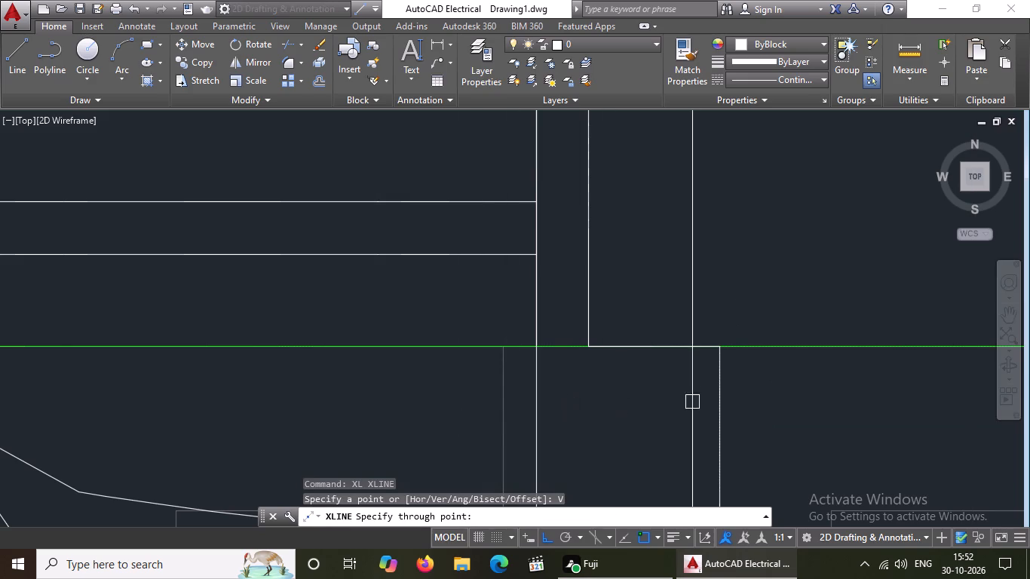
click(720, 350)
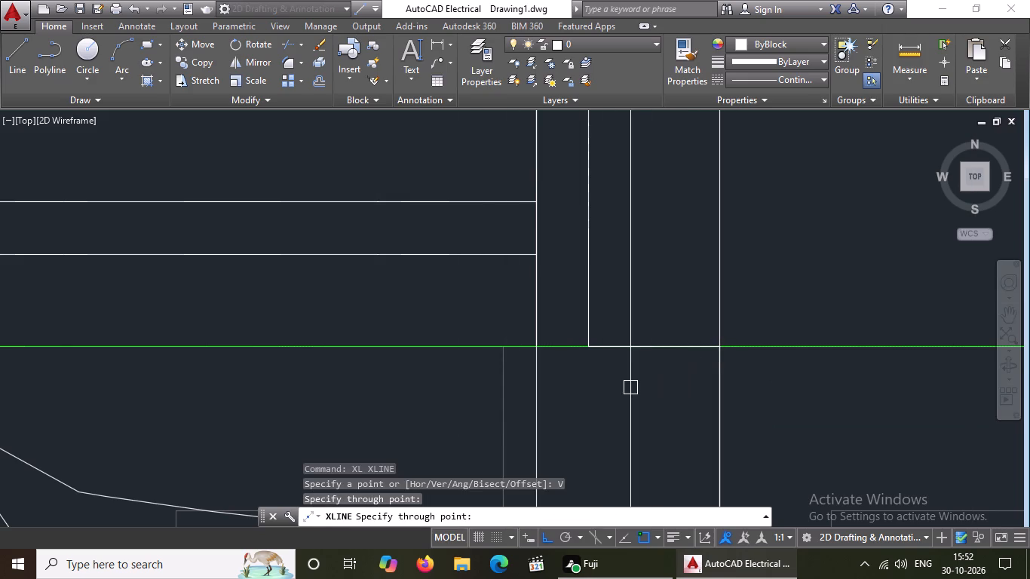
Add vertical construction lines through the inner and outer faces of the drawing room's right-hand wall.
scroll(630, 388, down, 5)
scroll(752, 369, up, 2)
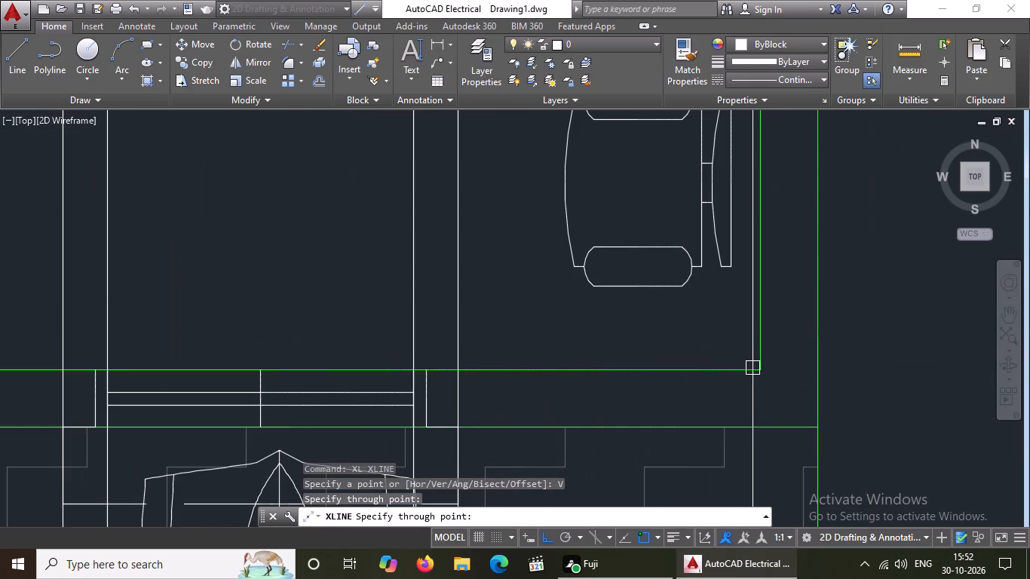
drag(759, 366, 765, 374)
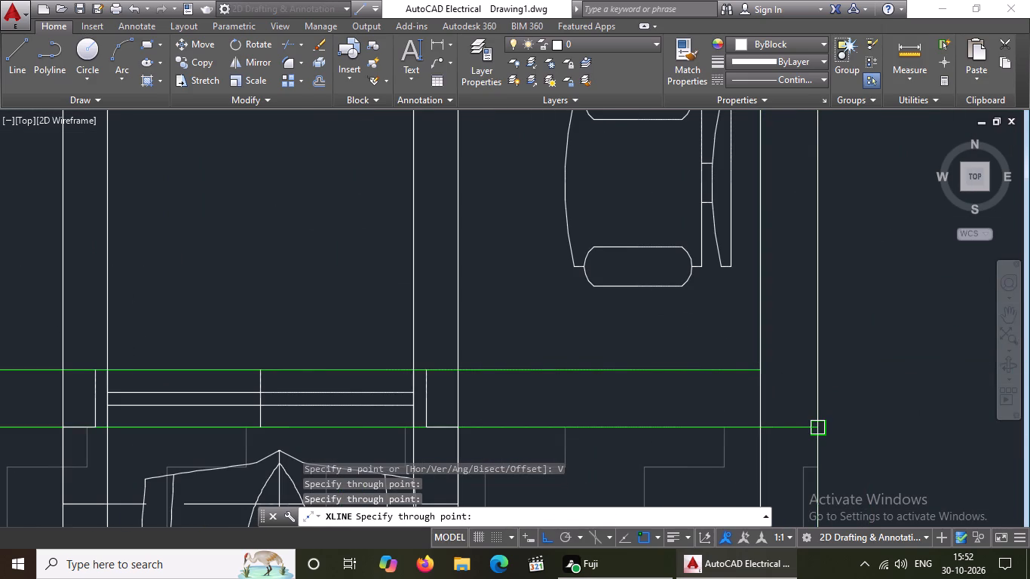
click(814, 432)
Check the projected vertical construction lines across and below the floor plan, and end the construction line command.
scroll(585, 372, down, 3)
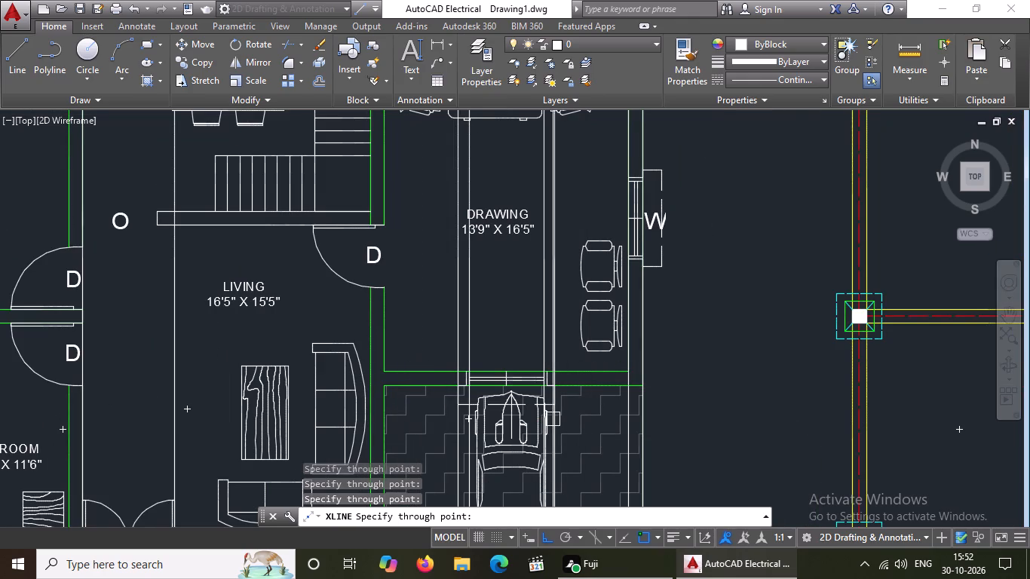
scroll(549, 393, down, 2)
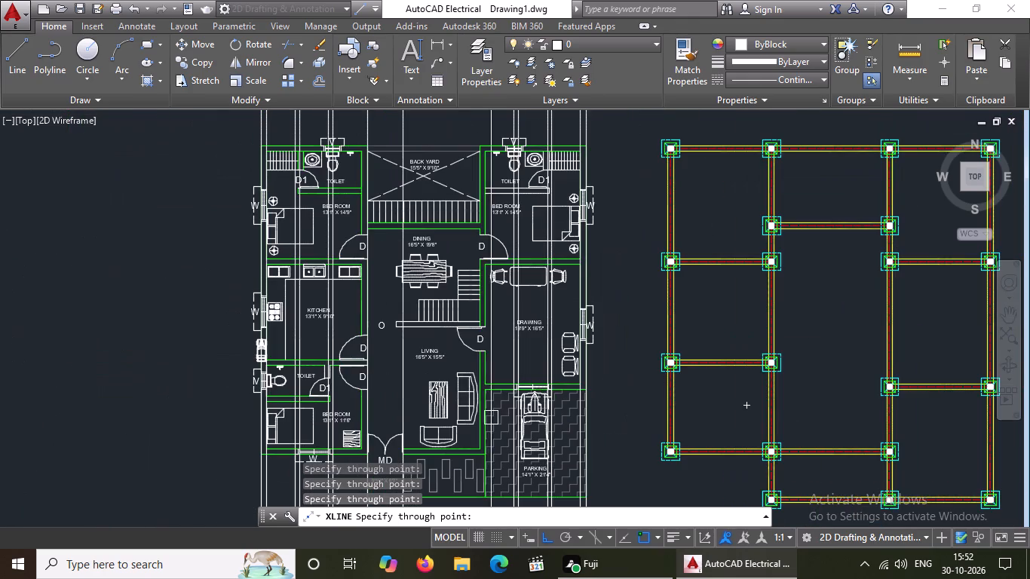
scroll(489, 392, down, 2)
scroll(461, 464, up, 2)
scroll(336, 383, up, 2)
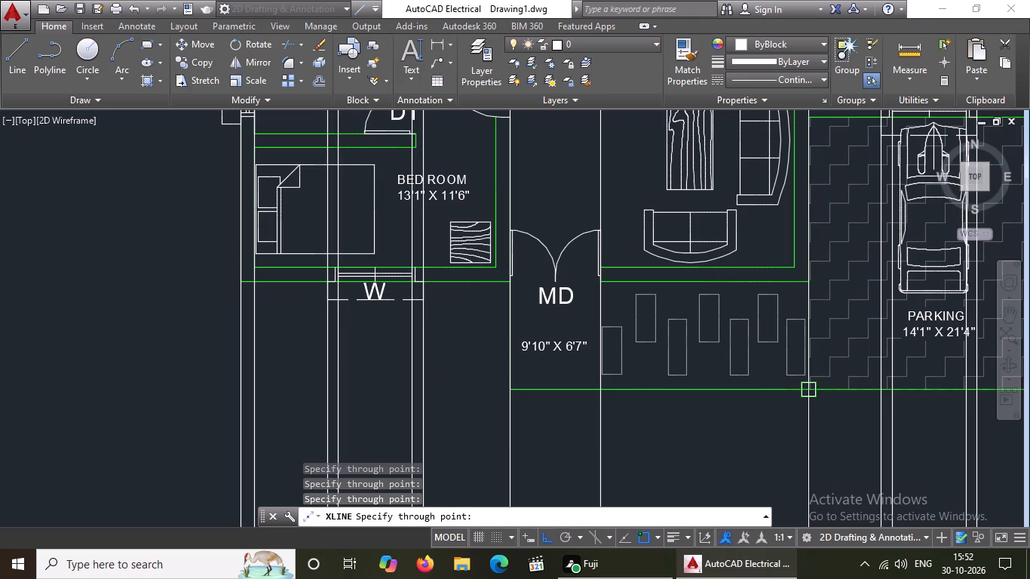
scroll(729, 337, down, 6)
scroll(822, 437, up, 3)
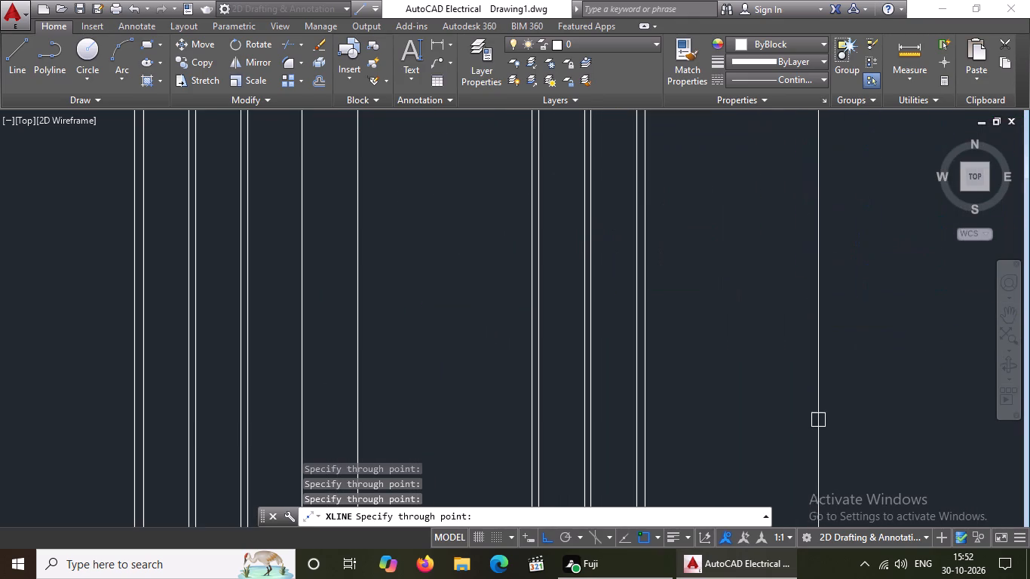
scroll(798, 407, down, 4)
key(Escape)
scroll(752, 410, up, 2)
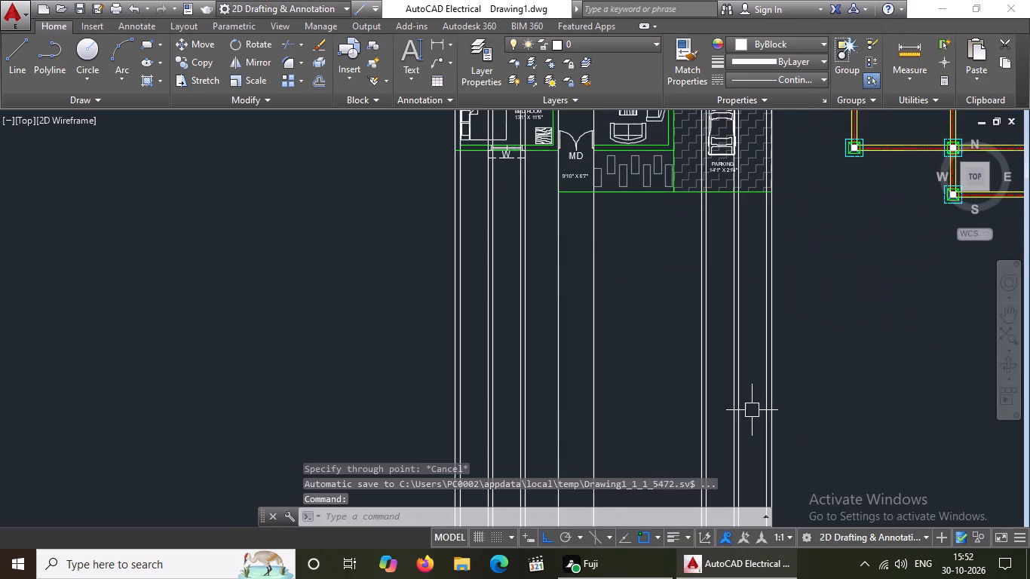
scroll(755, 402, down, 2)
scroll(818, 437, up, 2)
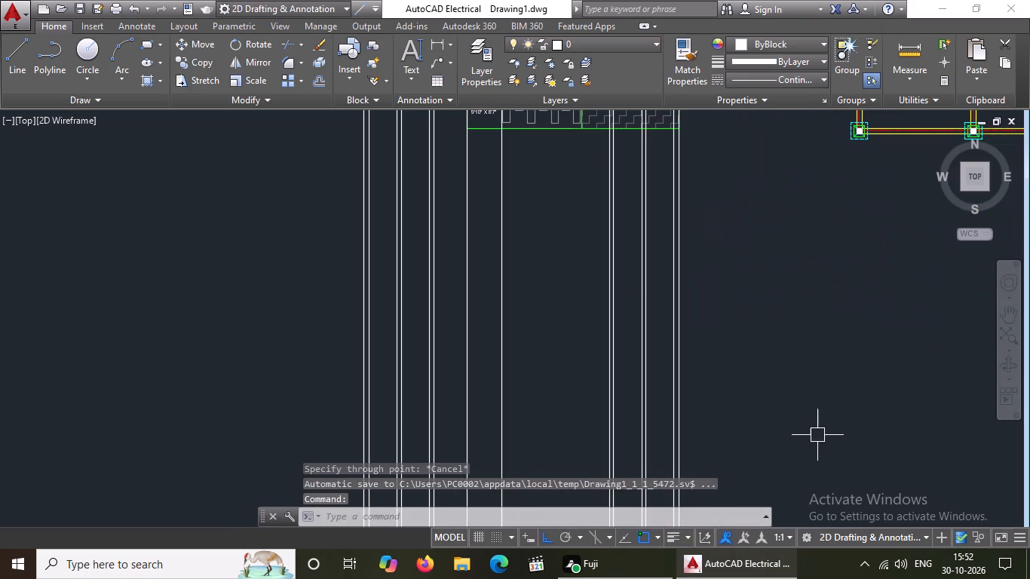
Draw a horizontal base line across all the projected vertical lines in the empty space below the plan.
key(l)
key(Return)
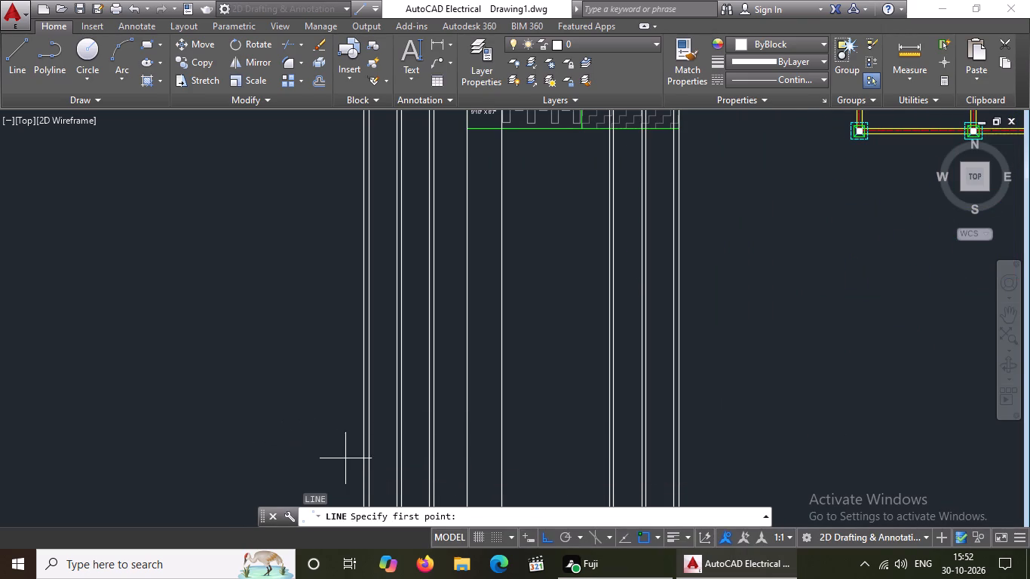
drag(350, 461, 357, 460)
click(703, 464)
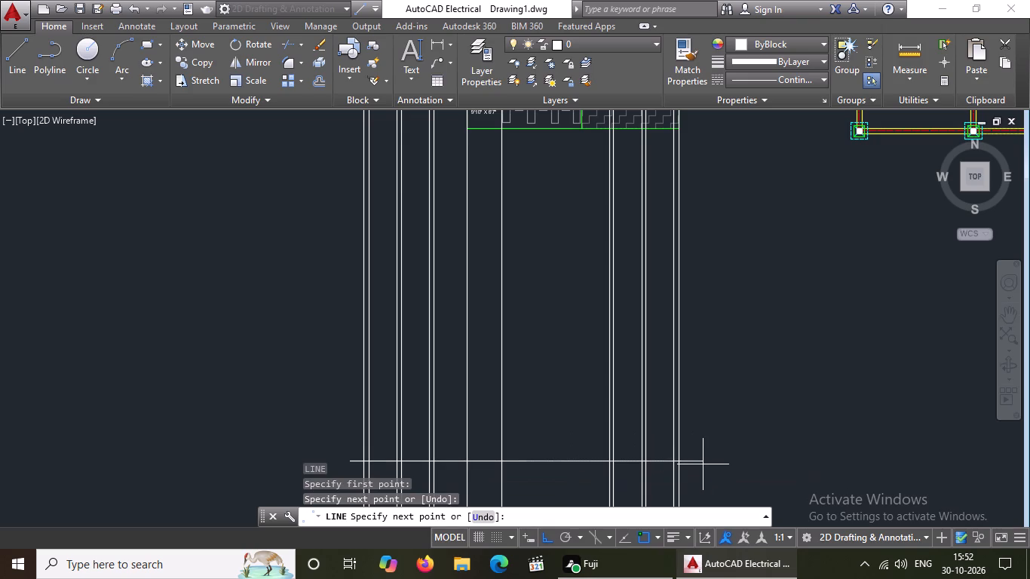
key(Escape)
Trim both overhanging ends of the horizontal base line back to the outermost vertical construction lines.
text(TR)
key(Return)
key(Return)
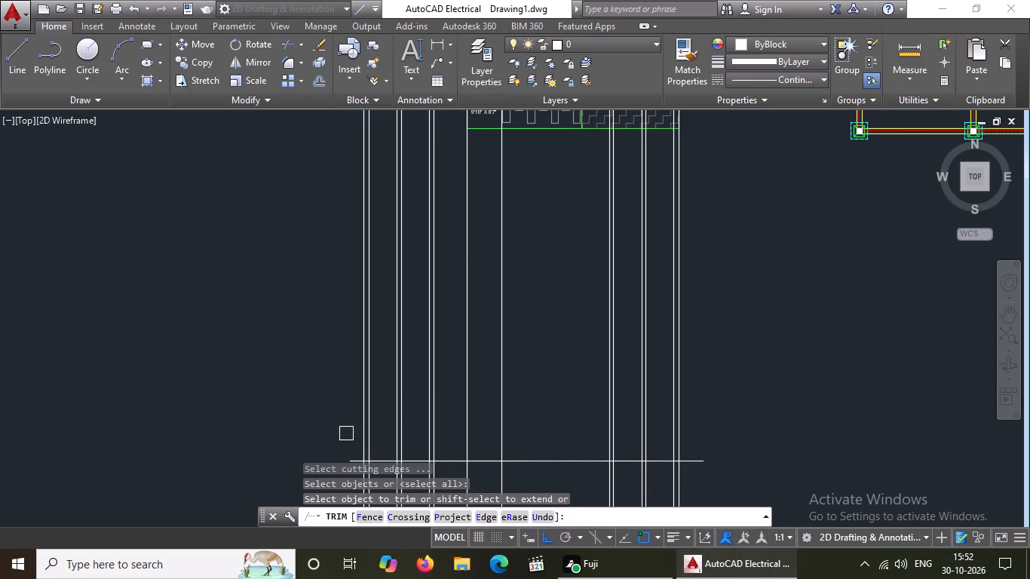
click(351, 463)
click(346, 461)
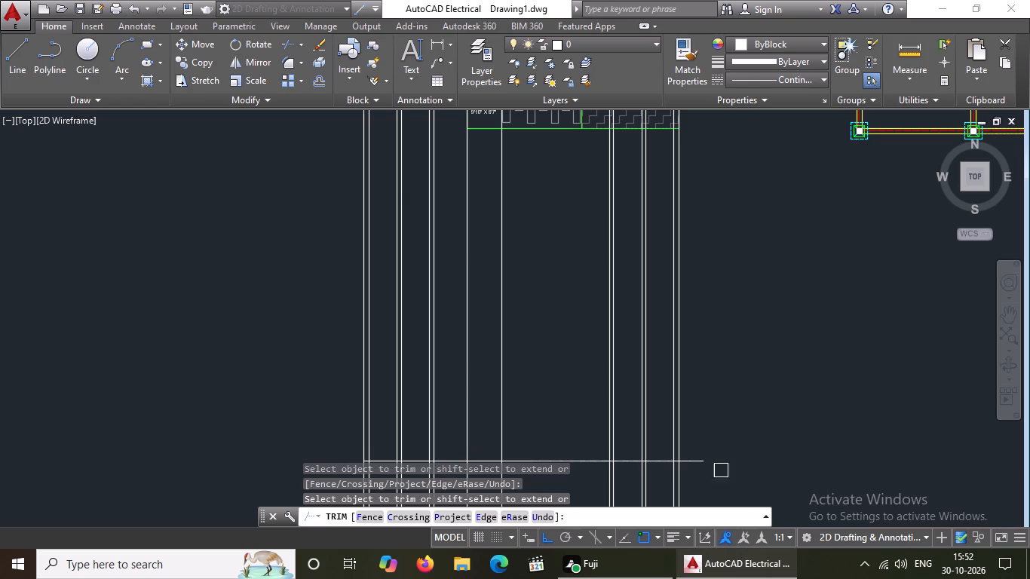
click(703, 464)
key(Escape)
Offset the horizontal base line 1'6" upward.
scroll(690, 533, up, 1)
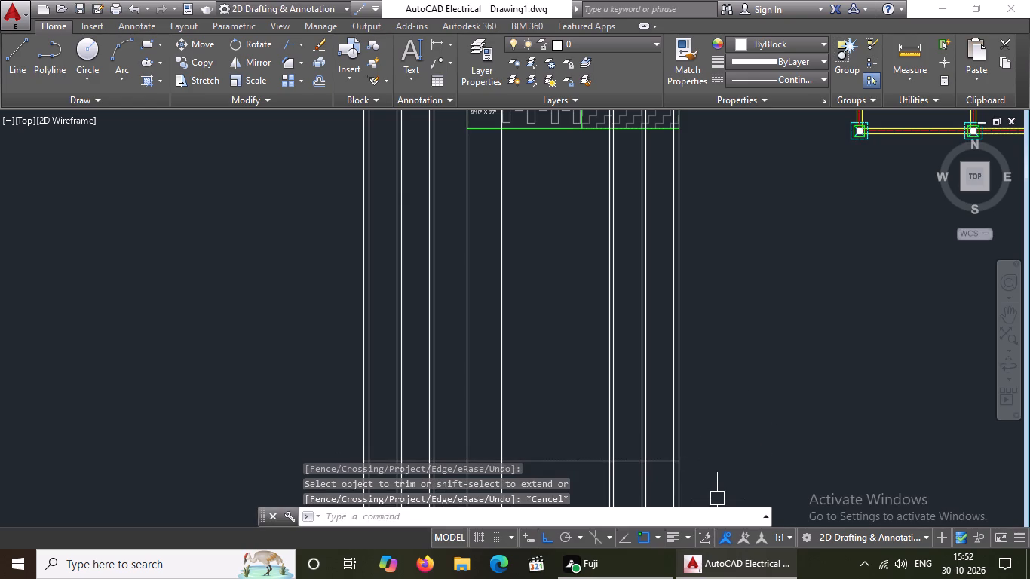
scroll(691, 492, up, 1)
key(Escape)
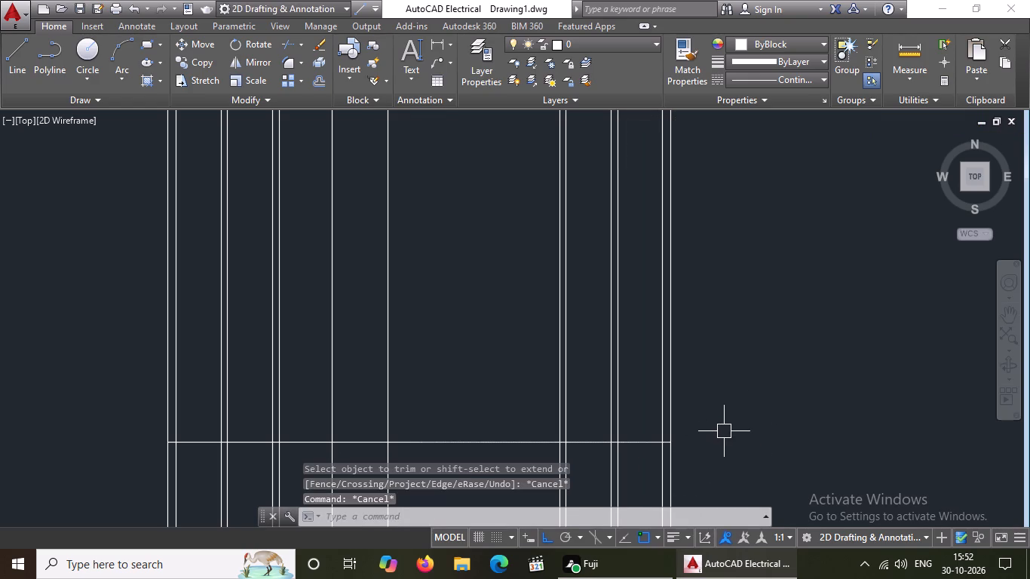
key(o)
key(Return)
text(1'6)
key(shift+quotedbl)
key(Return)
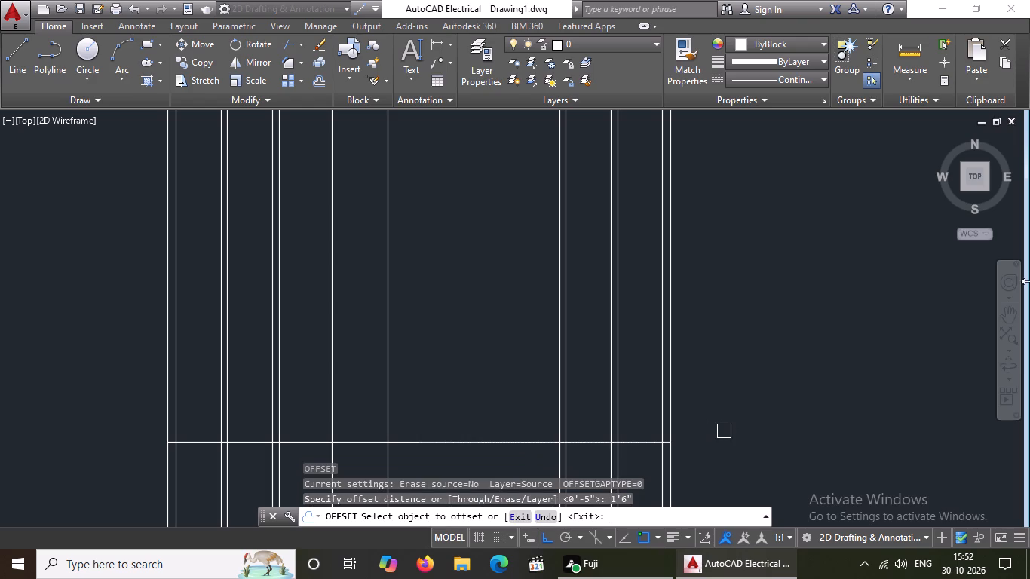
drag(475, 440, 477, 430)
click(503, 347)
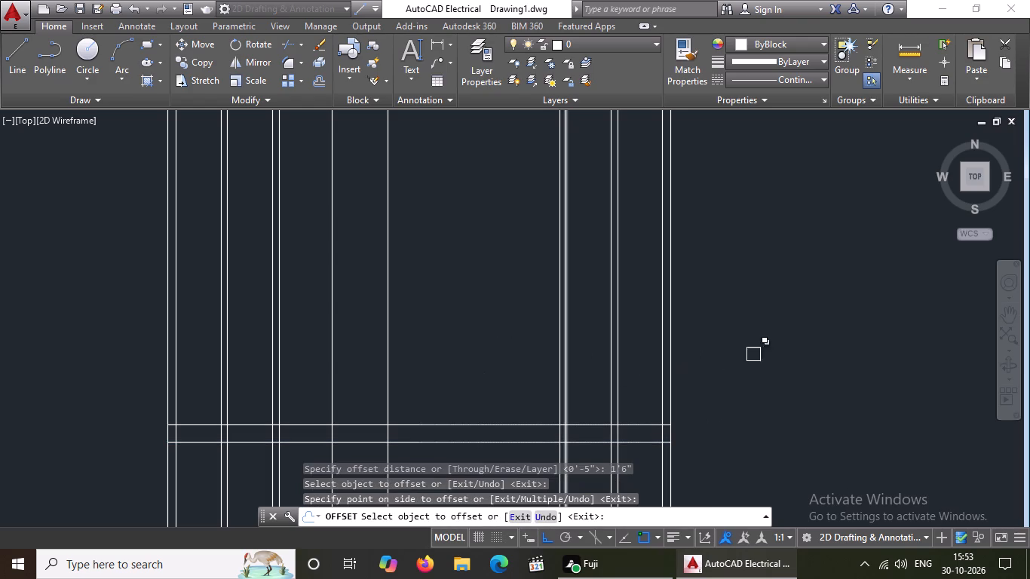
key(Escape)
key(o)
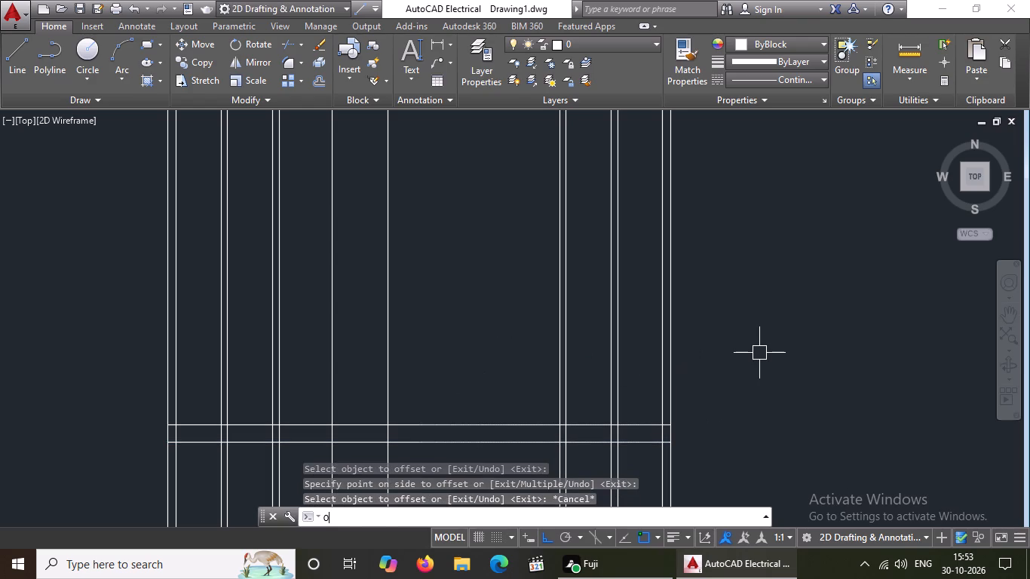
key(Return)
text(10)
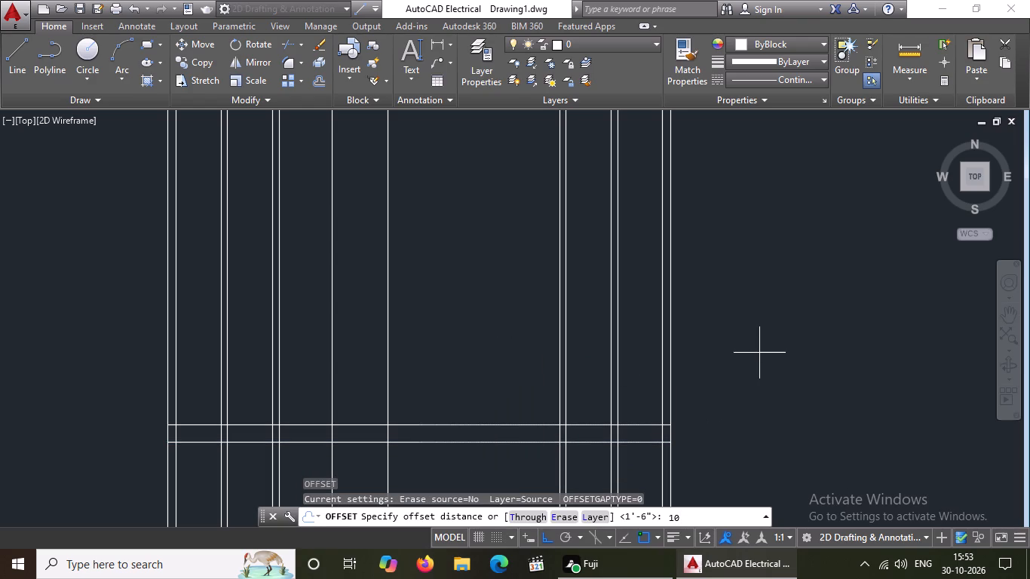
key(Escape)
Offset the horizontal line just above the base line 4' upward, and offset that copy another 4' upward.
key(o)
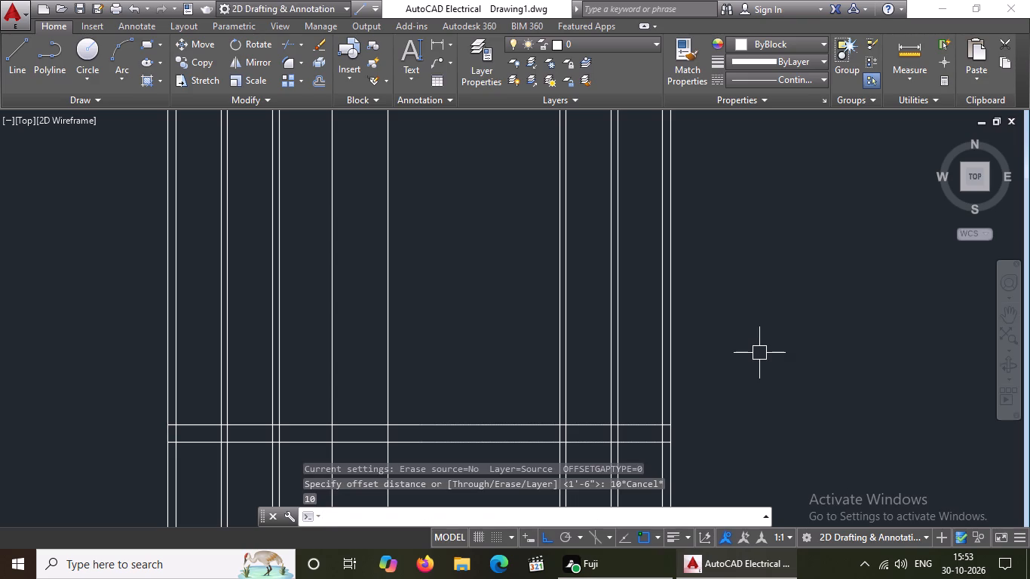
key(Return)
text(4')
key(Return)
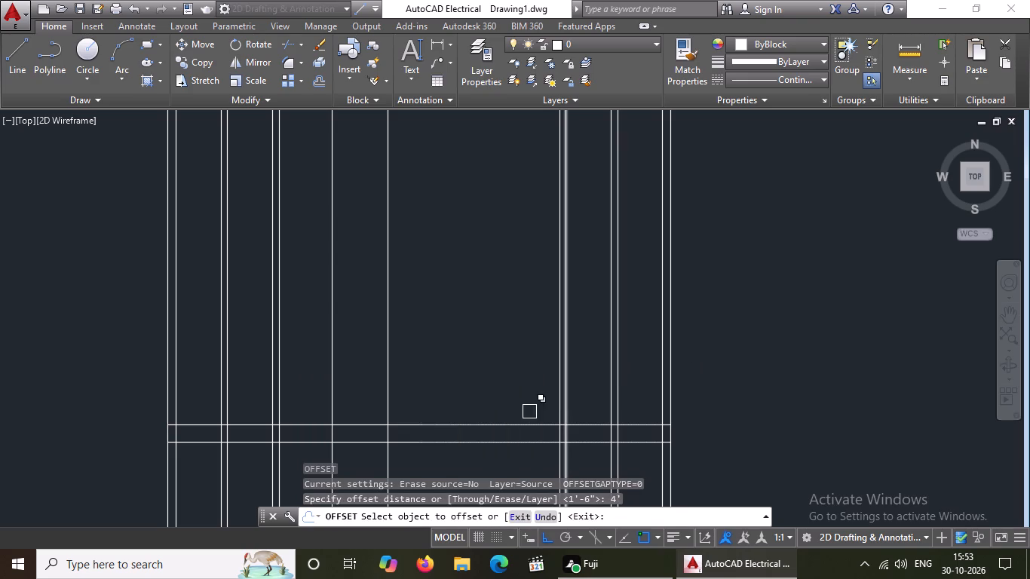
click(517, 419)
click(516, 372)
drag(508, 381, 510, 370)
click(514, 312)
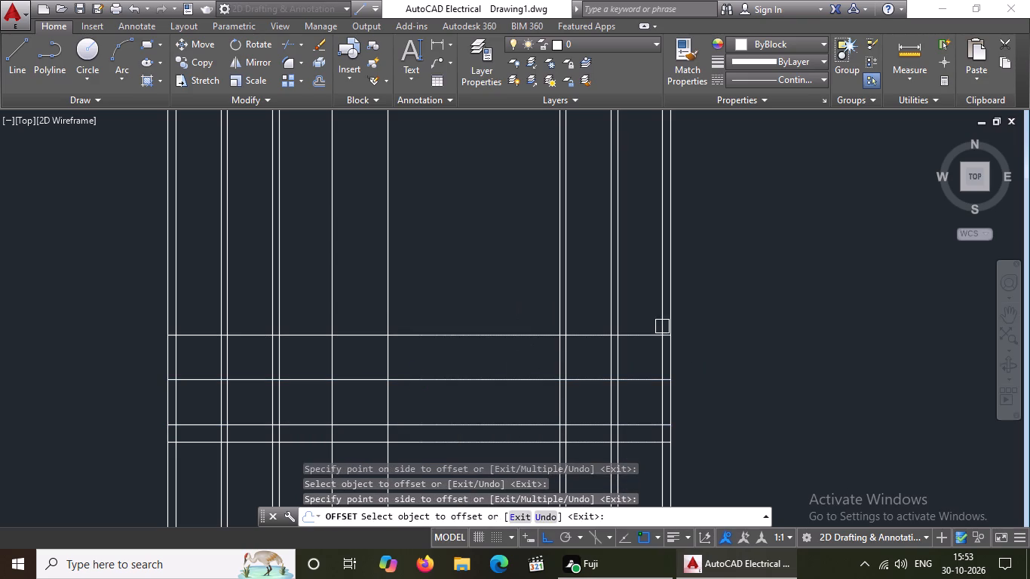
key(Escape)
Offset the second horizontal line from the bottom, just above the base line, 10' upward.
key(o)
key(Return)
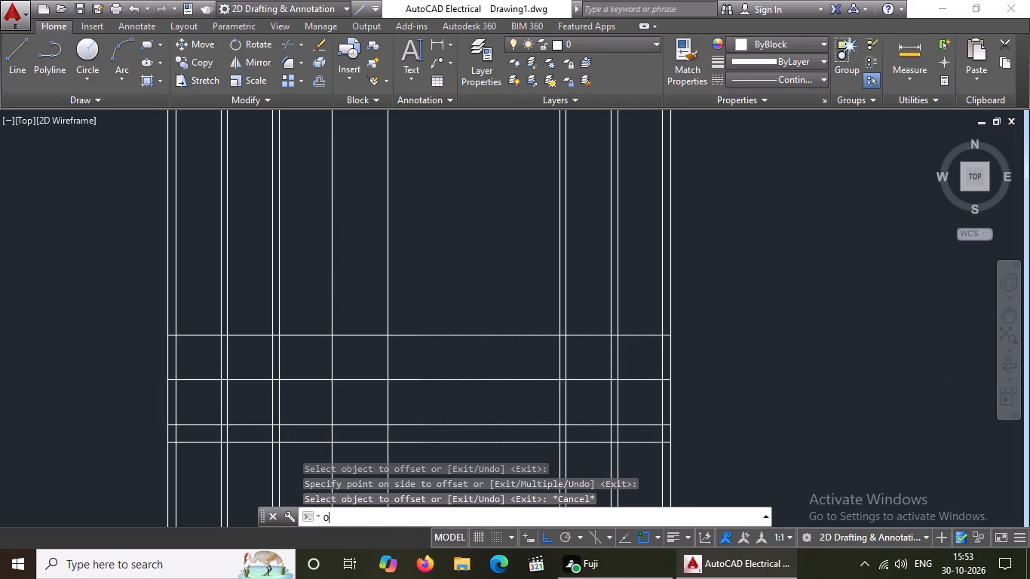
text(10')
key(Return)
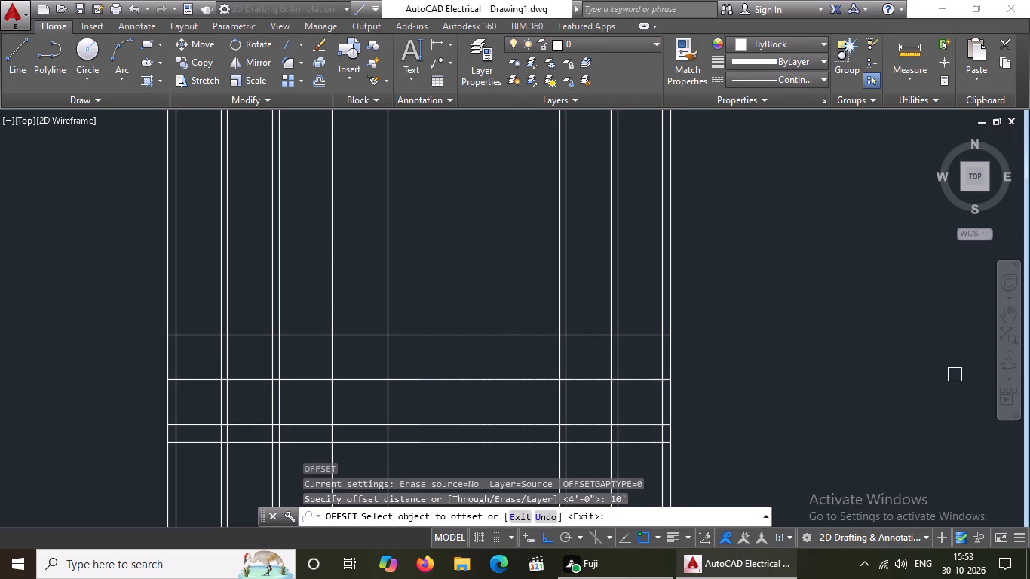
drag(444, 421, 445, 411)
click(449, 308)
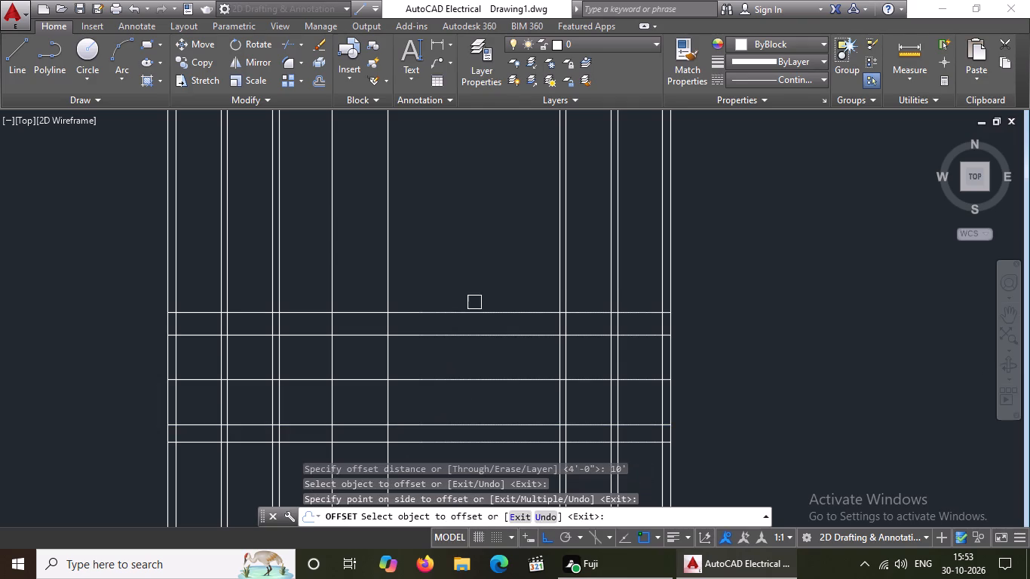
key(Escape)
Offset the topmost horizontal line 6" upward to mark the slab thickness.
key(o)
key(Return)
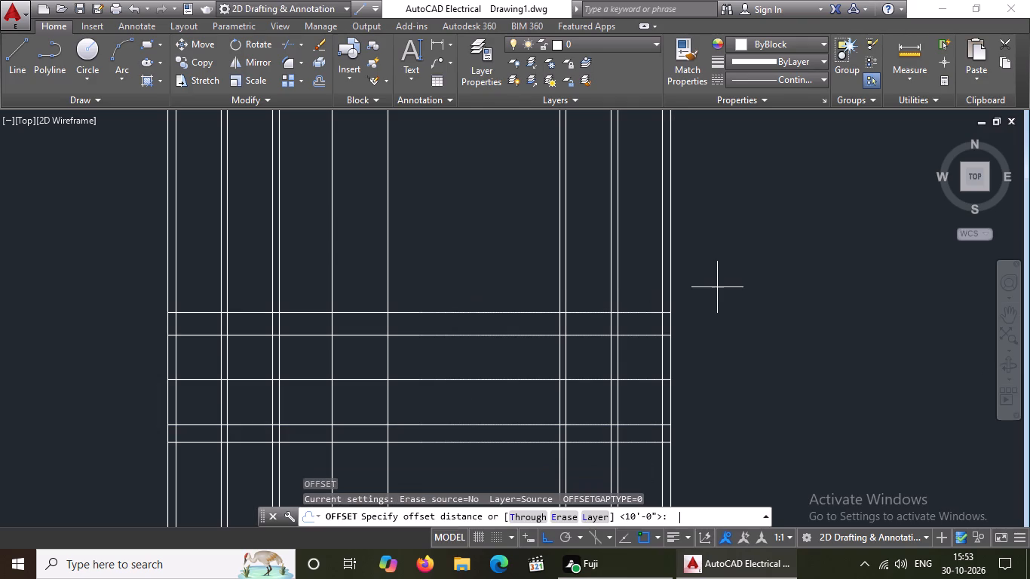
key(6)
key(shift+quotedbl)
key(Return)
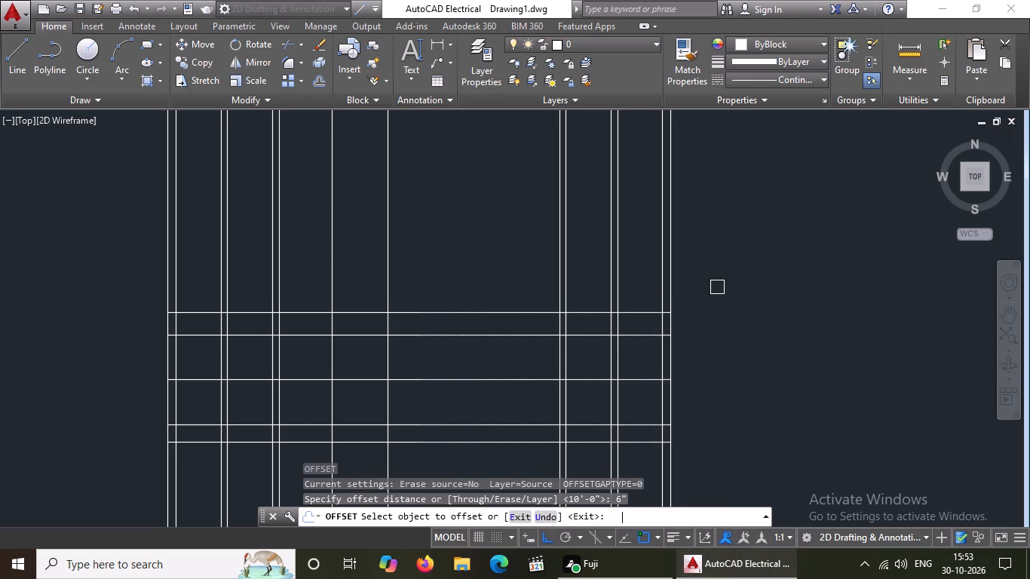
drag(501, 311, 501, 305)
click(501, 270)
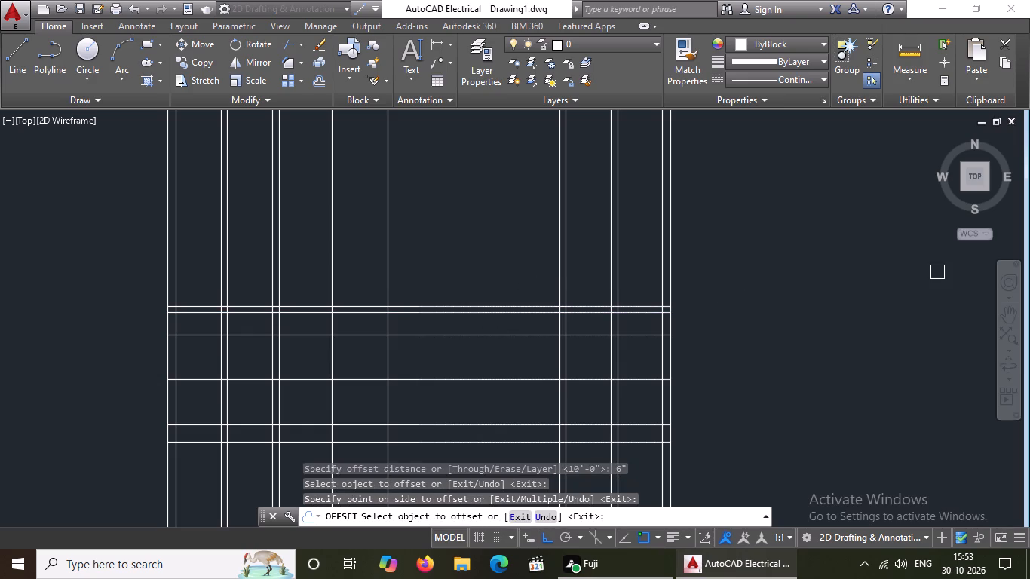
key(Escape)
Offset the topmost horizontal line 3' upward.
key(o)
key(Return)
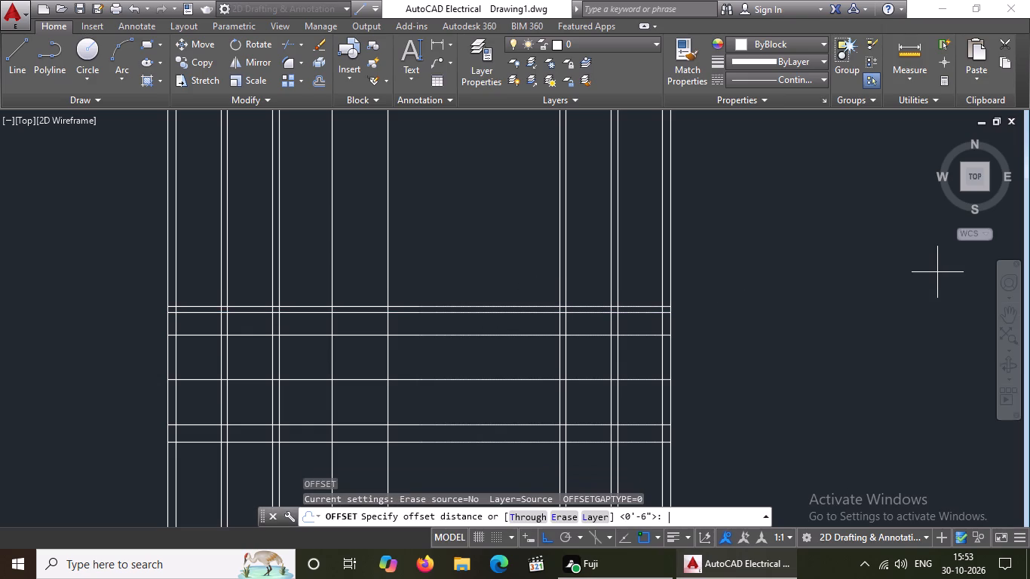
text(3')
key(Return)
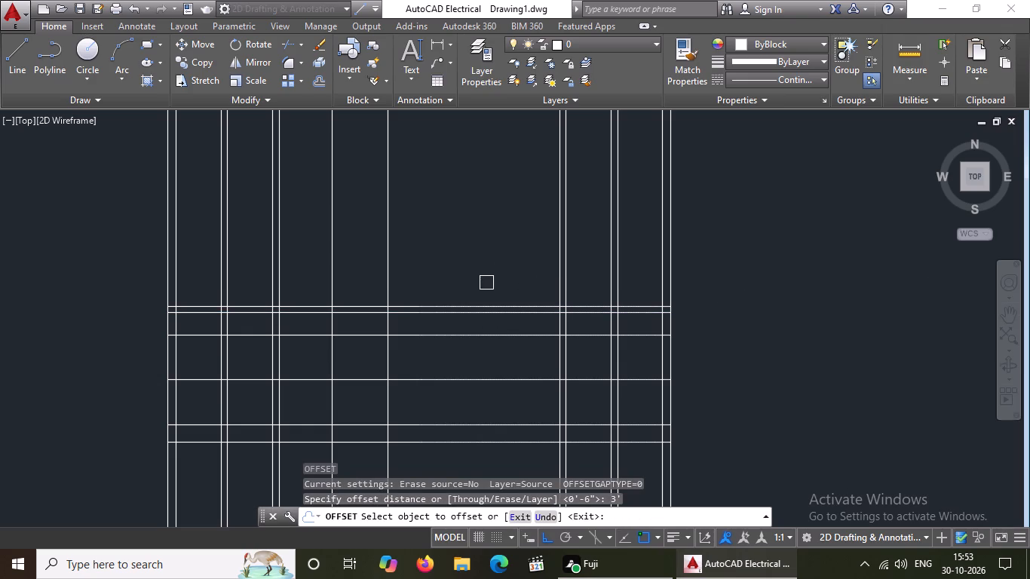
drag(491, 305, 489, 296)
click(489, 250)
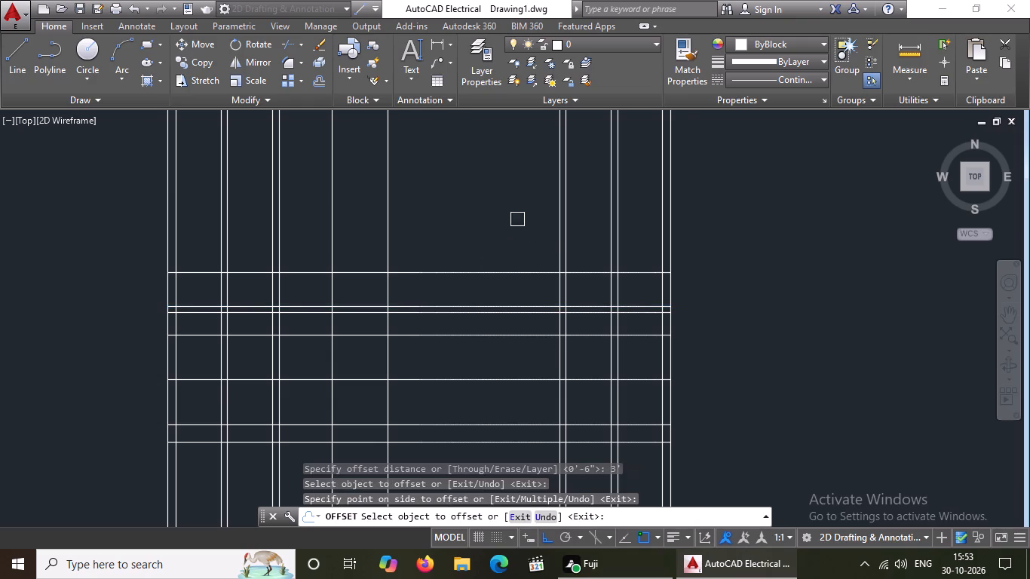
scroll(517, 218, down, 2)
key(Escape)
Set the current drawing colour to magenta.
scroll(368, 219, up, 3)
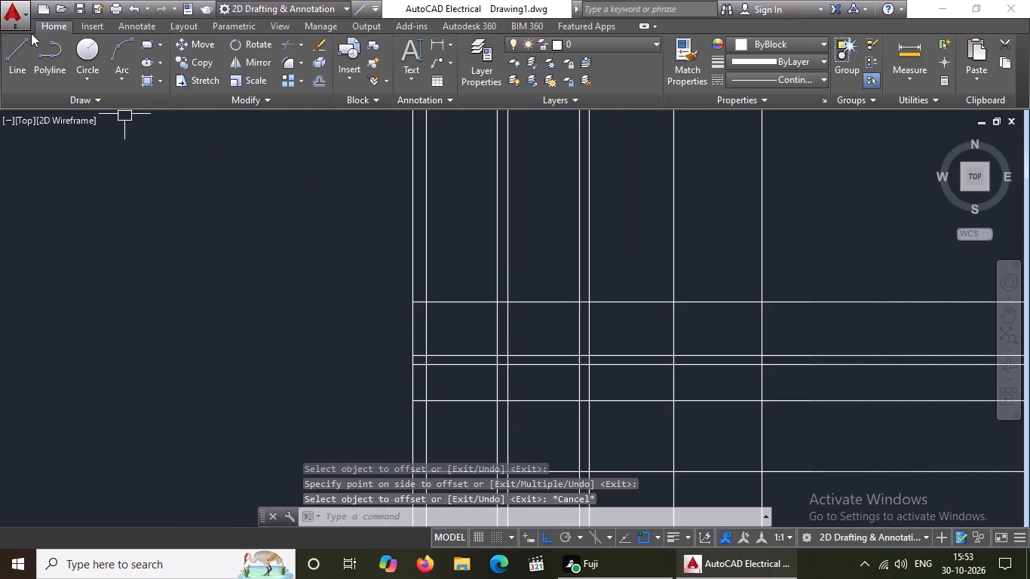
click(775, 43)
scroll(735, 213, down, 4)
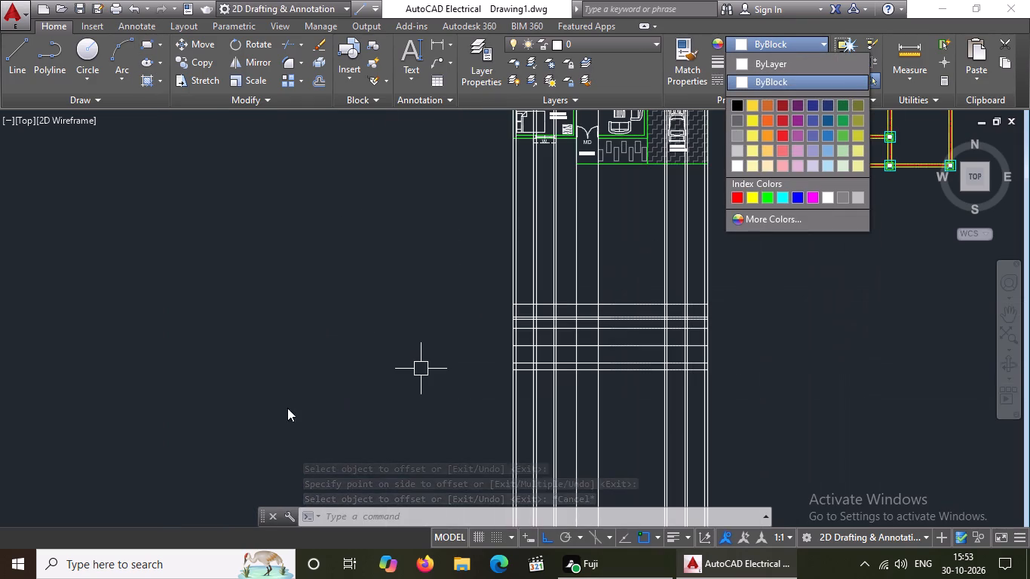
scroll(287, 408, down, 2)
click(814, 198)
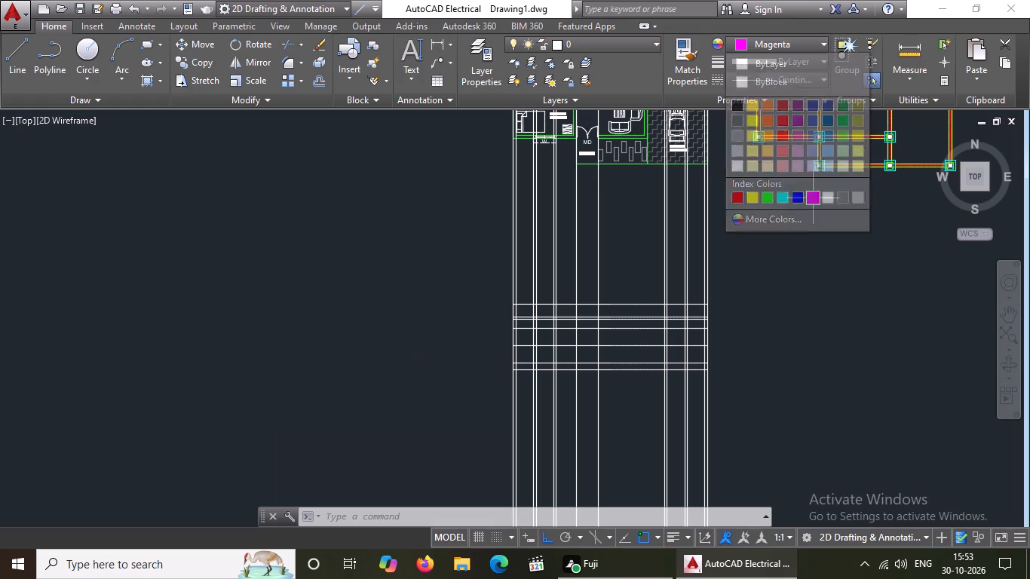
Draw a magenta rectangle between the two topmost horizontal lines, spanning from the leftmost to the rightmost vertical line.
click(139, 41)
scroll(658, 343, up, 2)
scroll(336, 269, up, 1)
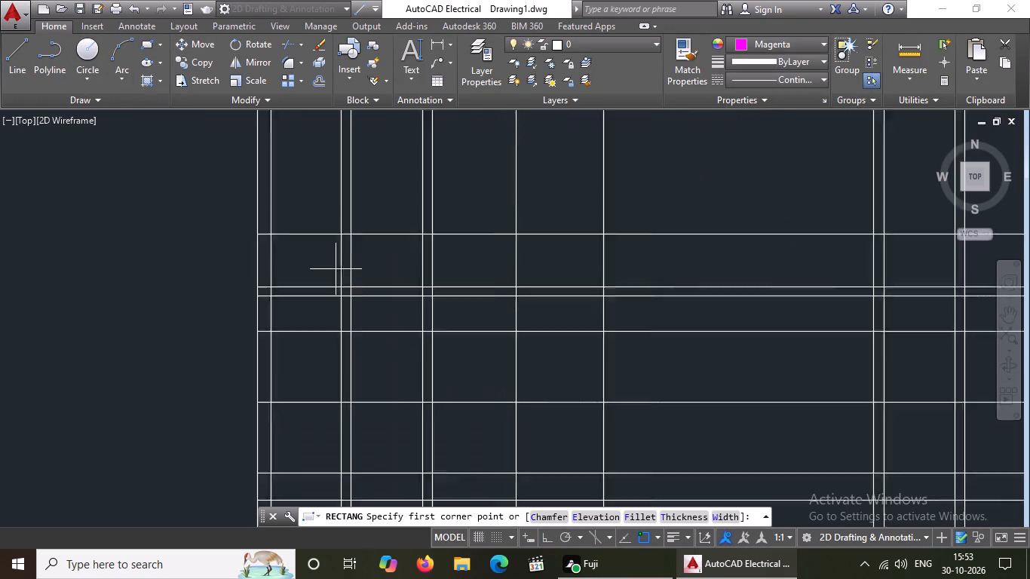
scroll(336, 269, up, 1)
click(213, 213)
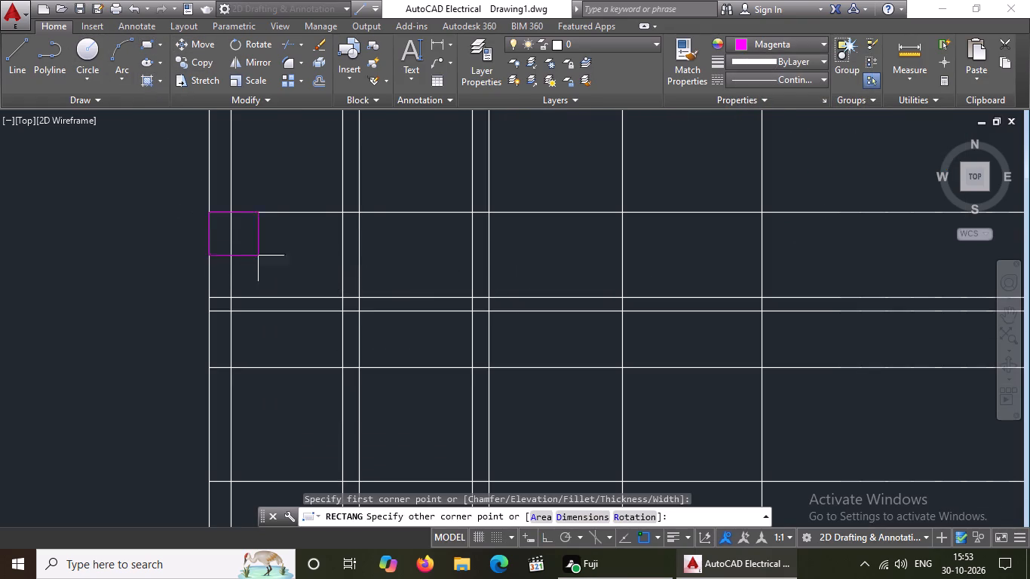
scroll(375, 261, down, 3)
scroll(658, 262, up, 2)
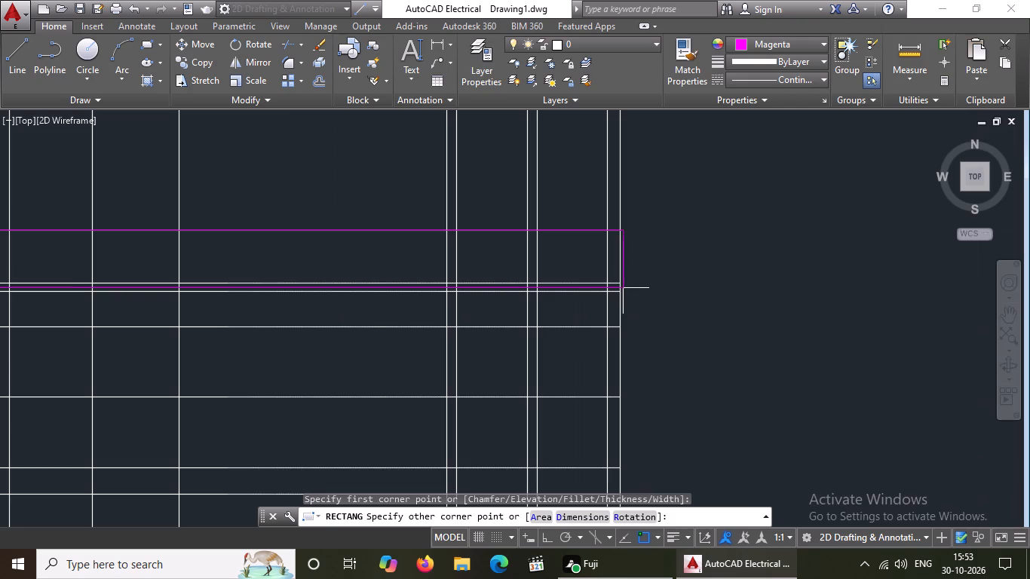
scroll(620, 283, up, 3)
click(618, 279)
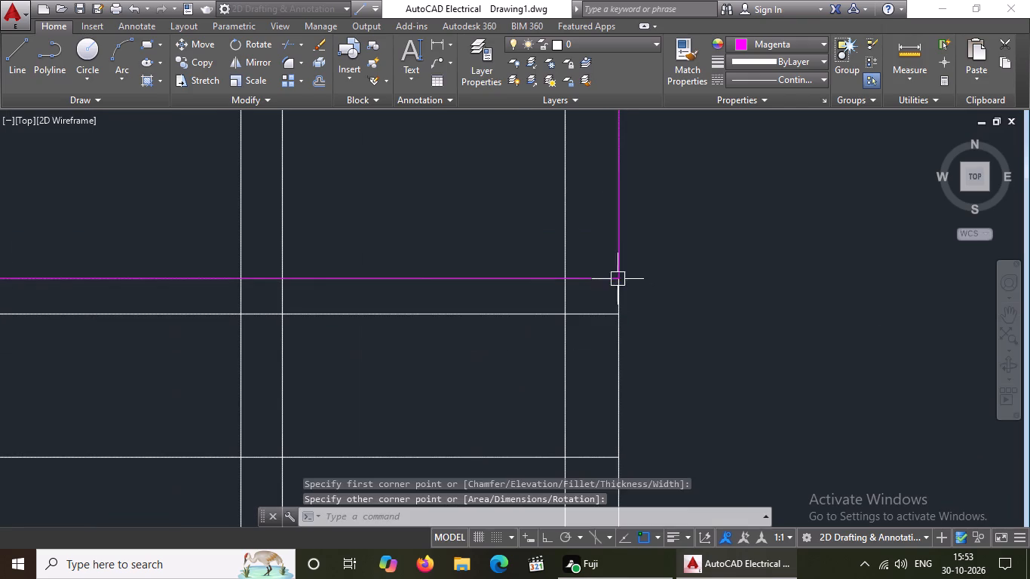
scroll(691, 305, down, 4)
key(Escape)
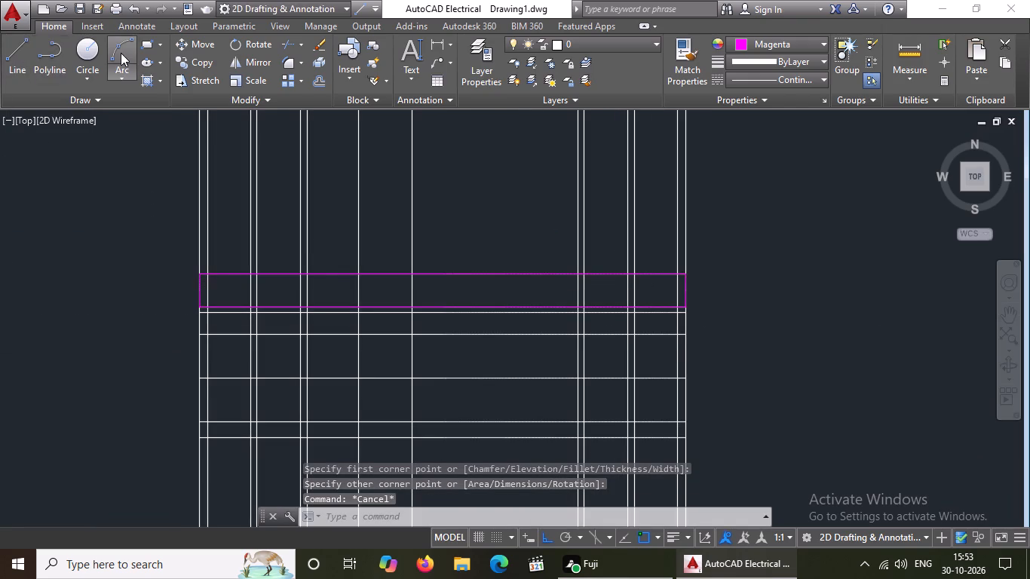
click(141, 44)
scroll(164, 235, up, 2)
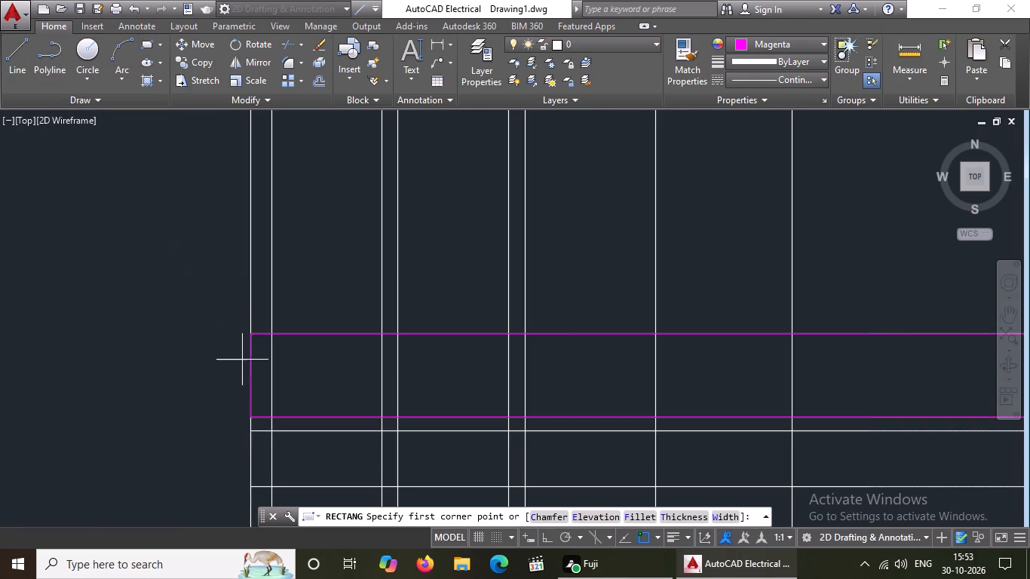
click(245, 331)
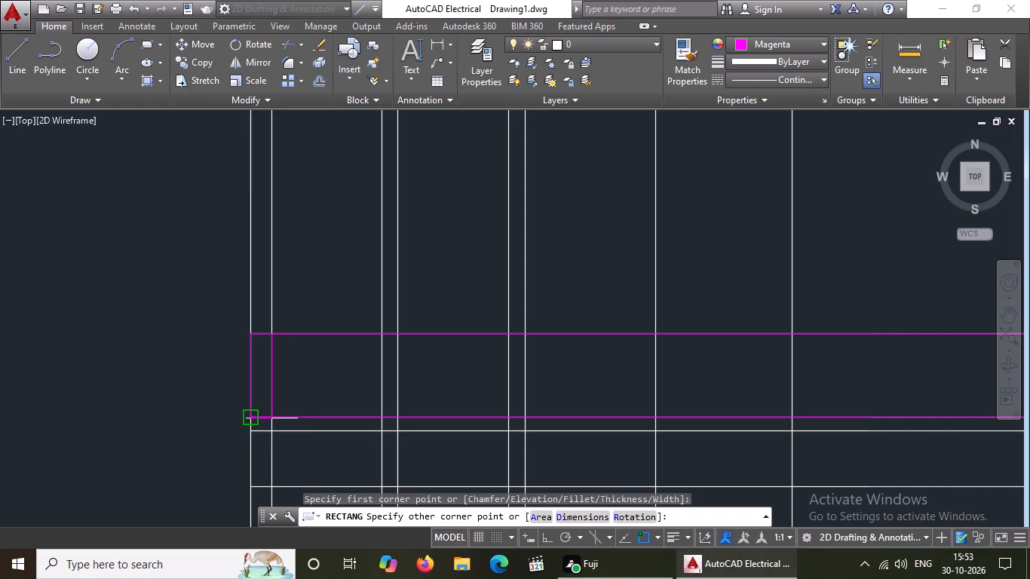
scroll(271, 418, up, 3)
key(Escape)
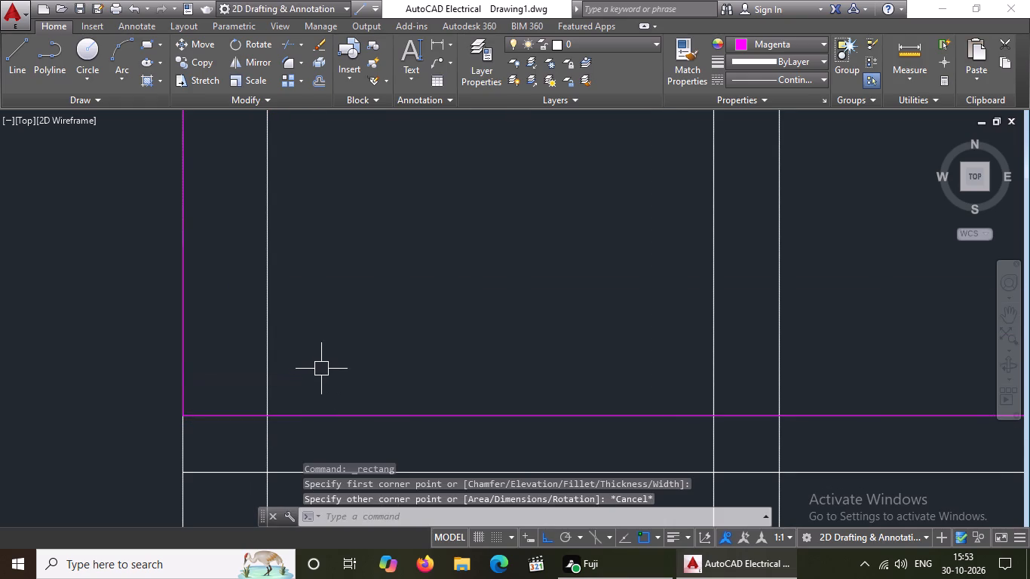
Draw a magenta rectangle over the 6" slab strip directly below the existing magenta rectangle, spanning from the leftmost to the rightmost vertical line.
scroll(372, 381, down, 4)
scroll(462, 340, down, 1)
scroll(618, 343, down, 2)
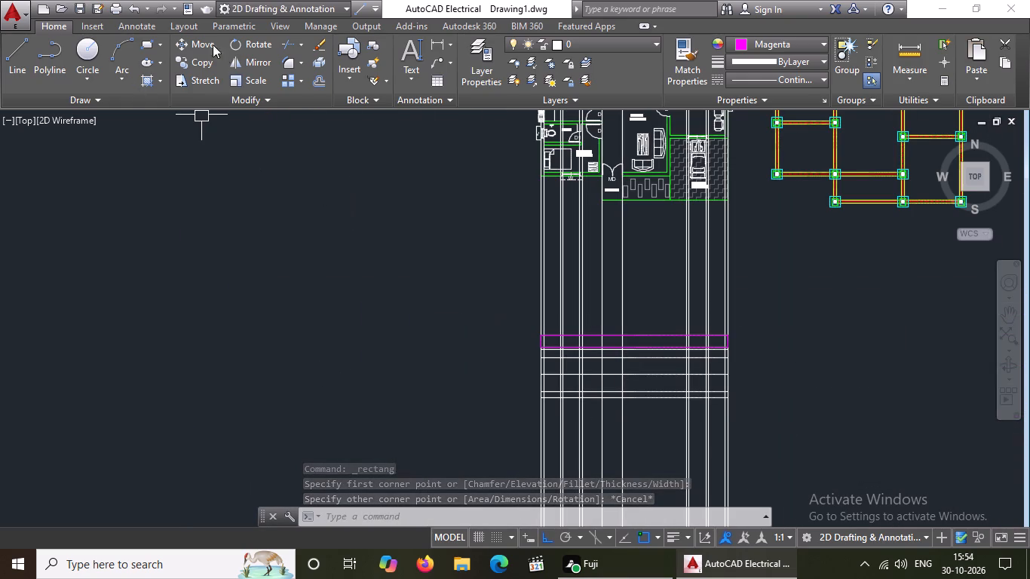
click(146, 45)
scroll(832, 407, up, 2)
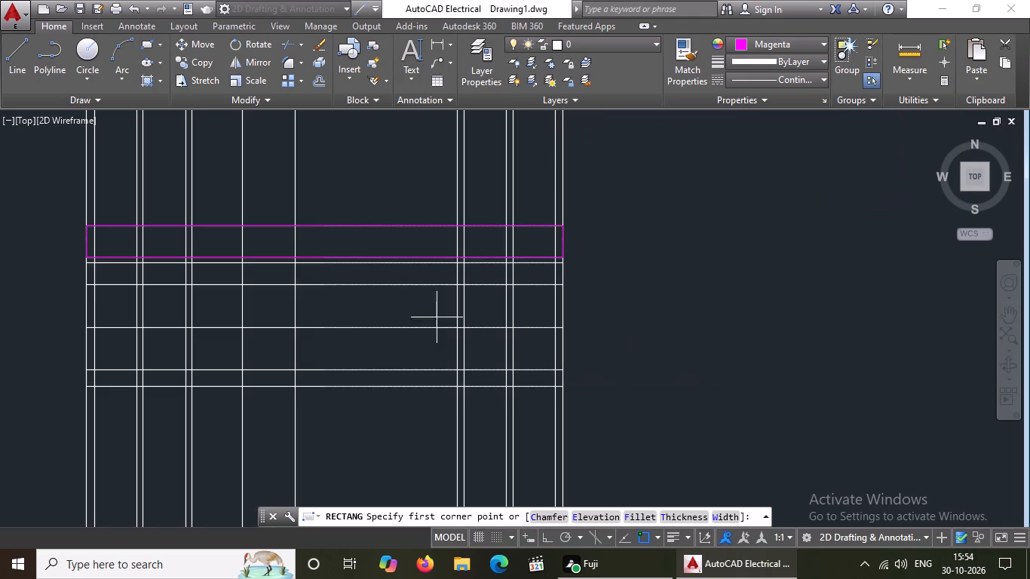
scroll(94, 265, up, 3)
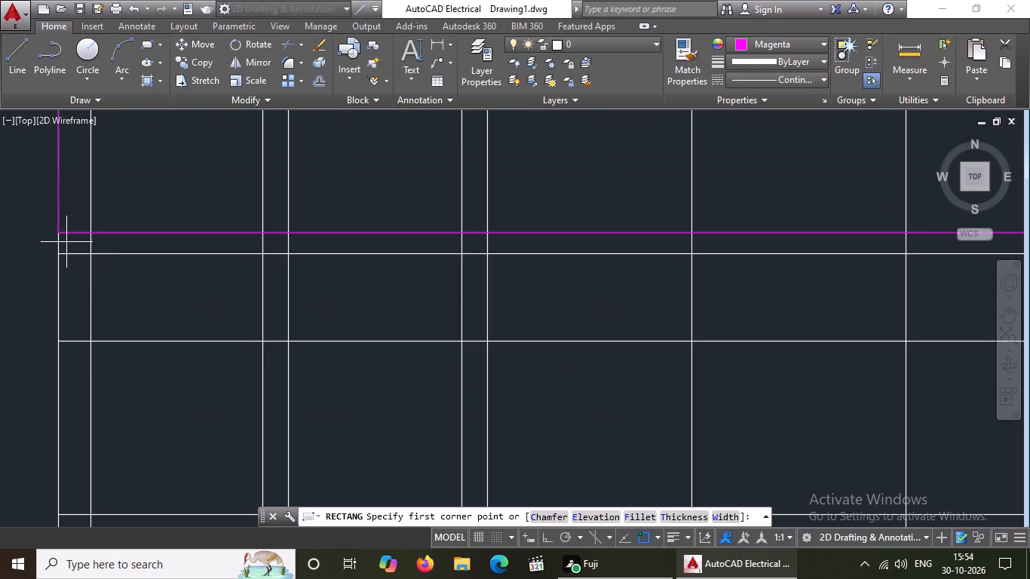
click(59, 237)
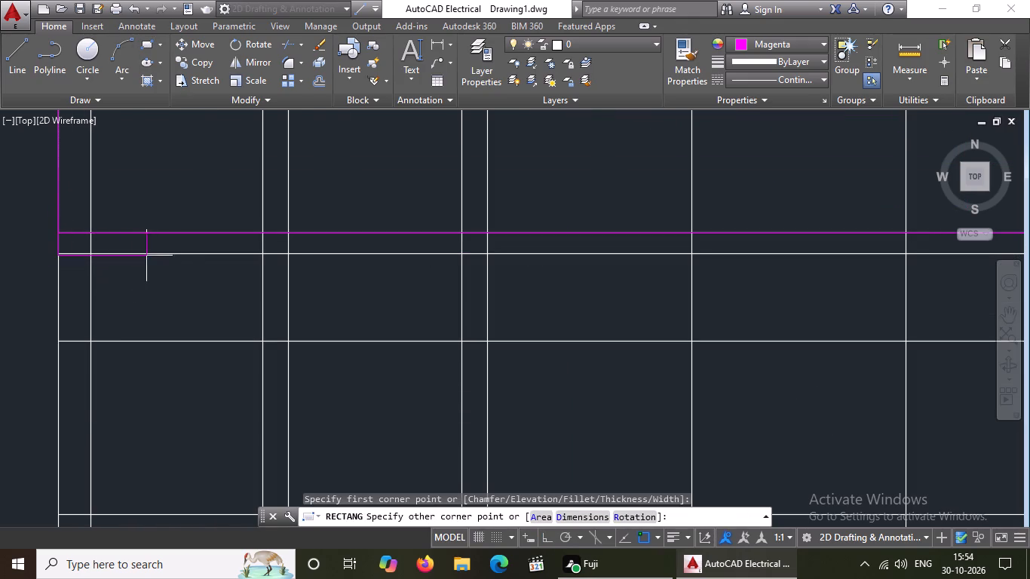
scroll(274, 225, down, 4)
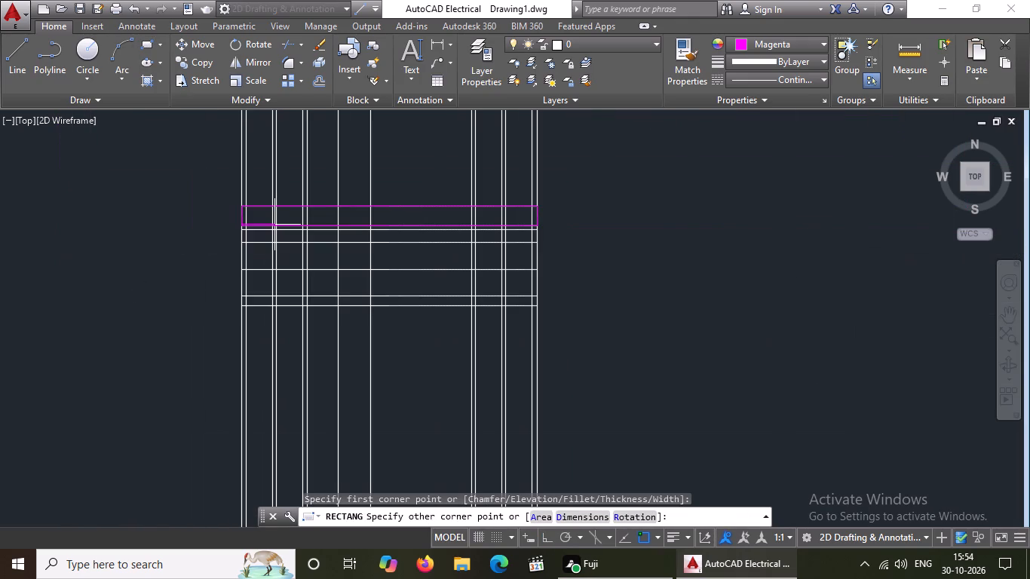
scroll(563, 191, up, 1)
scroll(520, 240, up, 4)
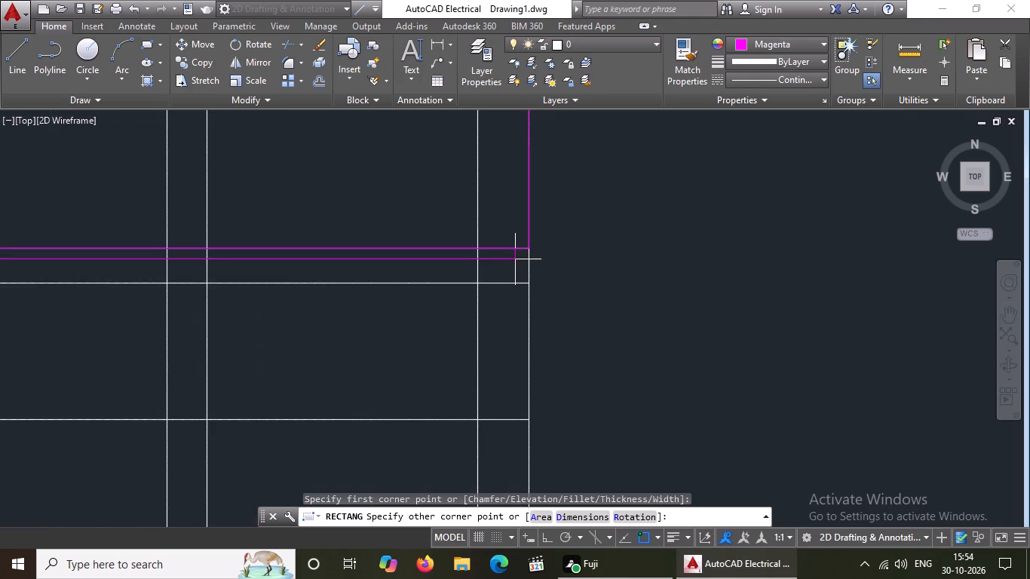
click(529, 283)
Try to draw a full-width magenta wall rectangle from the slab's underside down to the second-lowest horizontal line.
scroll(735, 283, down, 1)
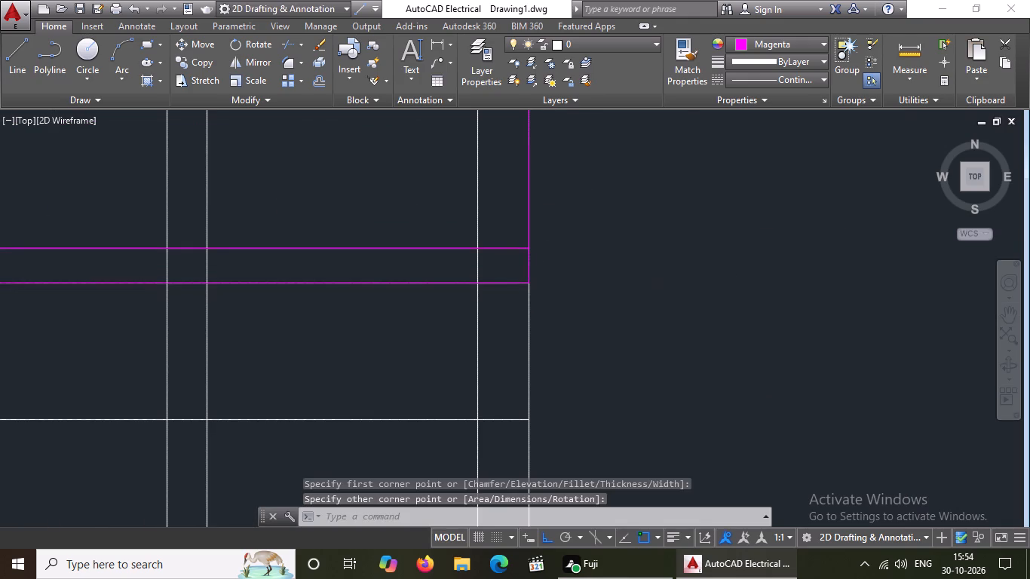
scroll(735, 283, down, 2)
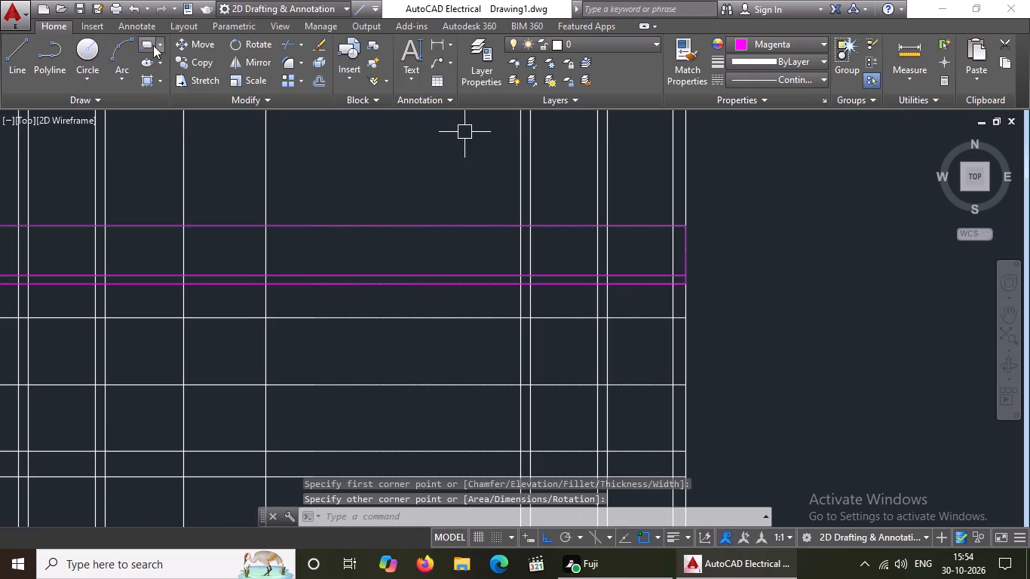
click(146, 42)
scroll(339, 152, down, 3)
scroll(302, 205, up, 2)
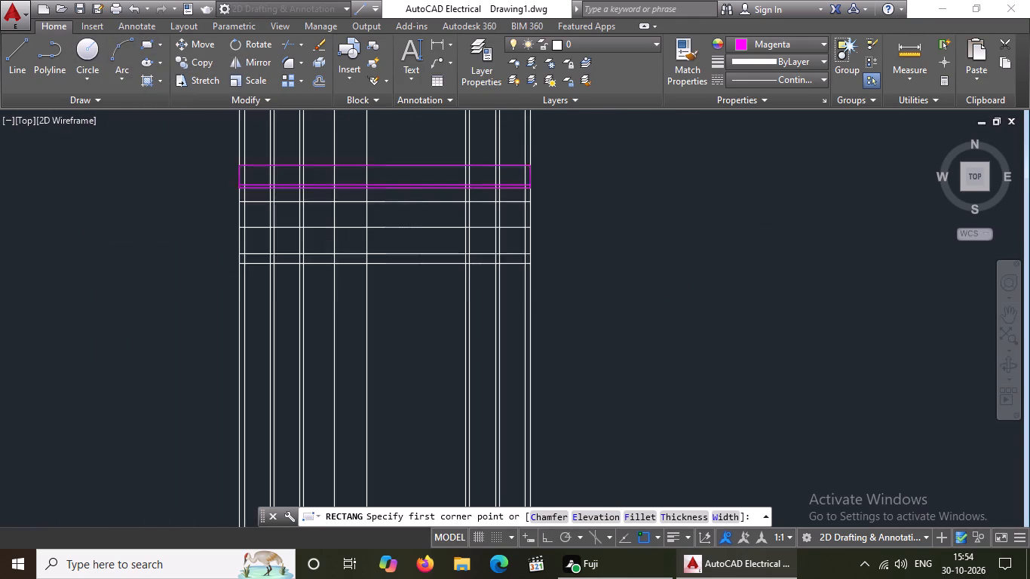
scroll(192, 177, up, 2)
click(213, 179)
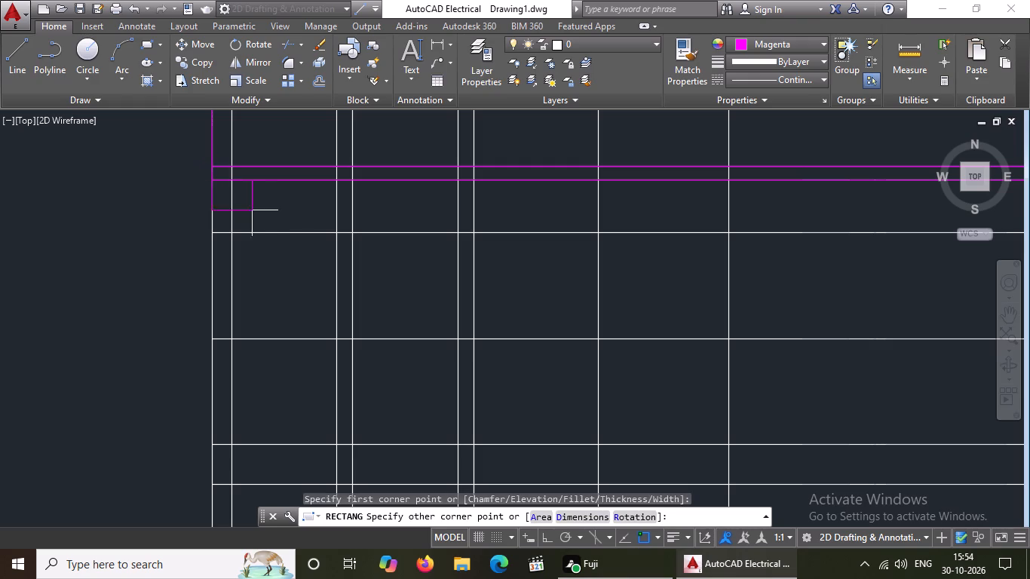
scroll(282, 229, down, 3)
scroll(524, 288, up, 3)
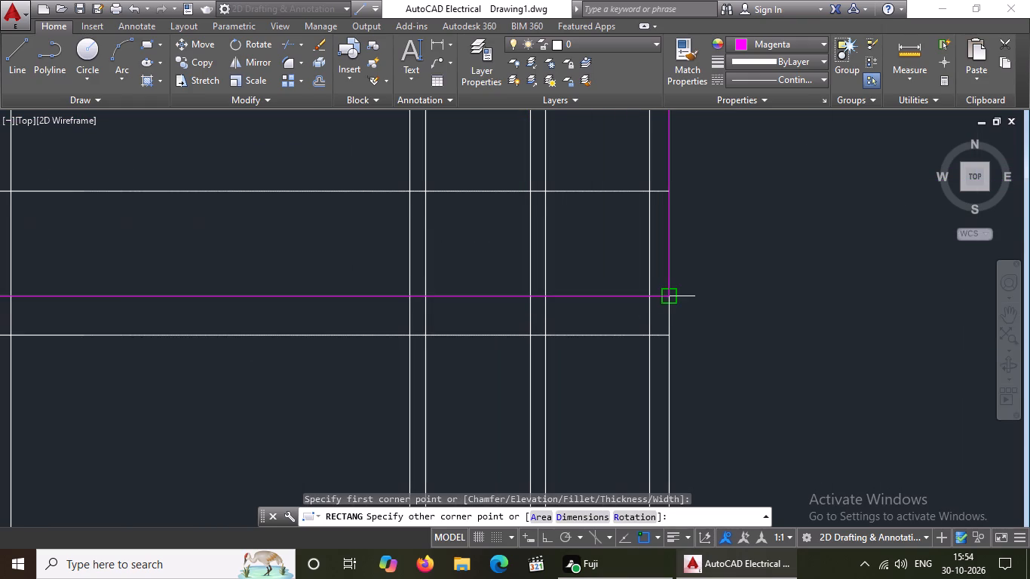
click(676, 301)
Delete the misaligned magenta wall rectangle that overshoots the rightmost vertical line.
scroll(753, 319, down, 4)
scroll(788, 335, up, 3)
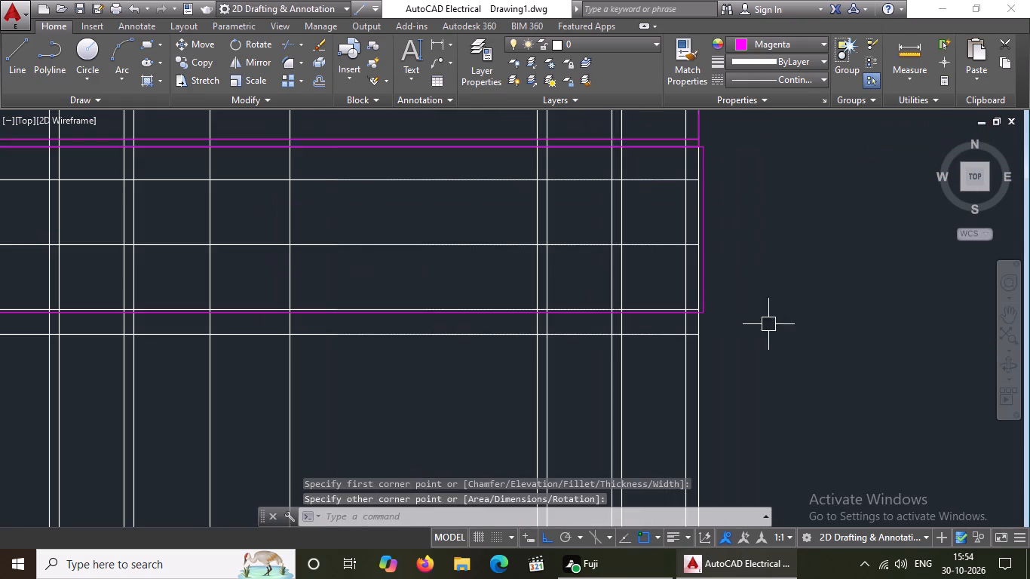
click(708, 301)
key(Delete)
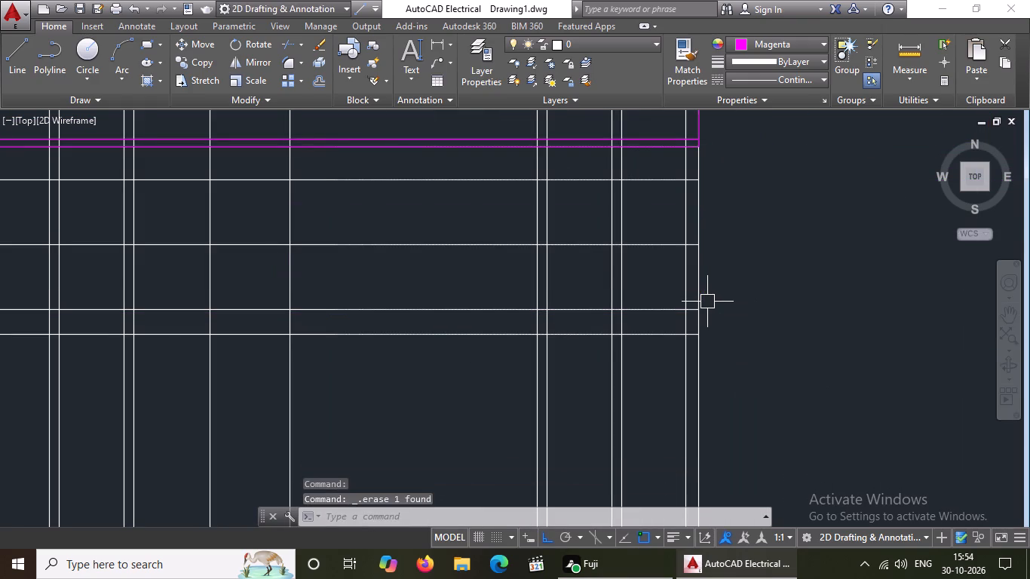
Draw a full-width magenta wall rectangle from the slab's lower-left corner to the second-lowest horizontal line at the rightmost vertical line.
text(REC)
key(space)
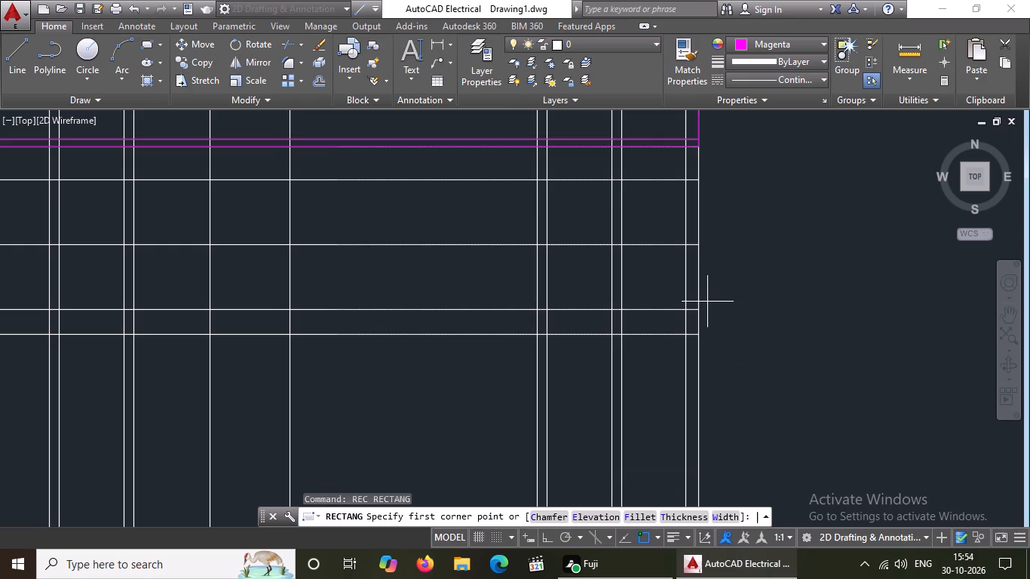
scroll(524, 280, down, 3)
scroll(368, 283, up, 3)
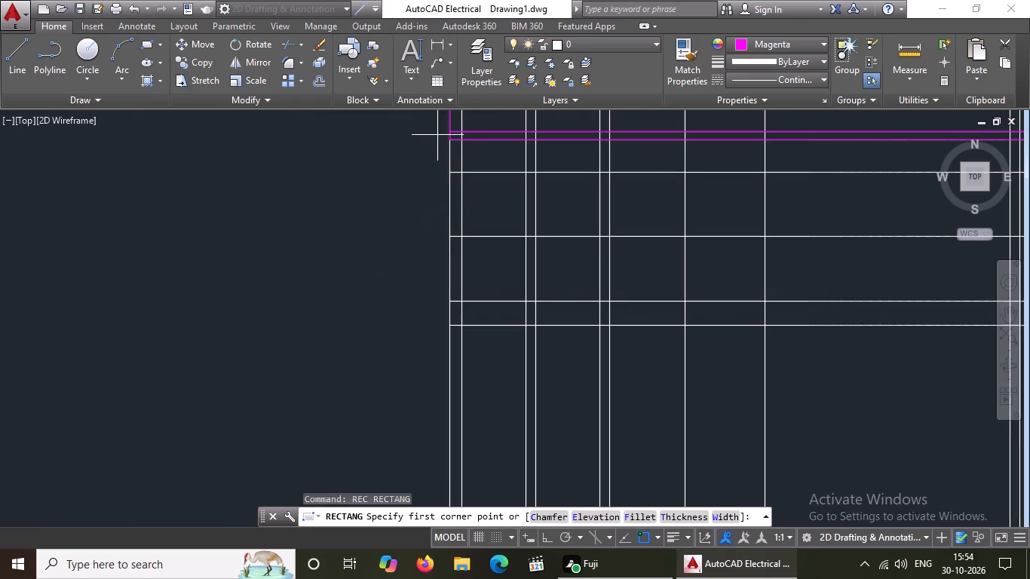
click(452, 141)
scroll(507, 188, down, 2)
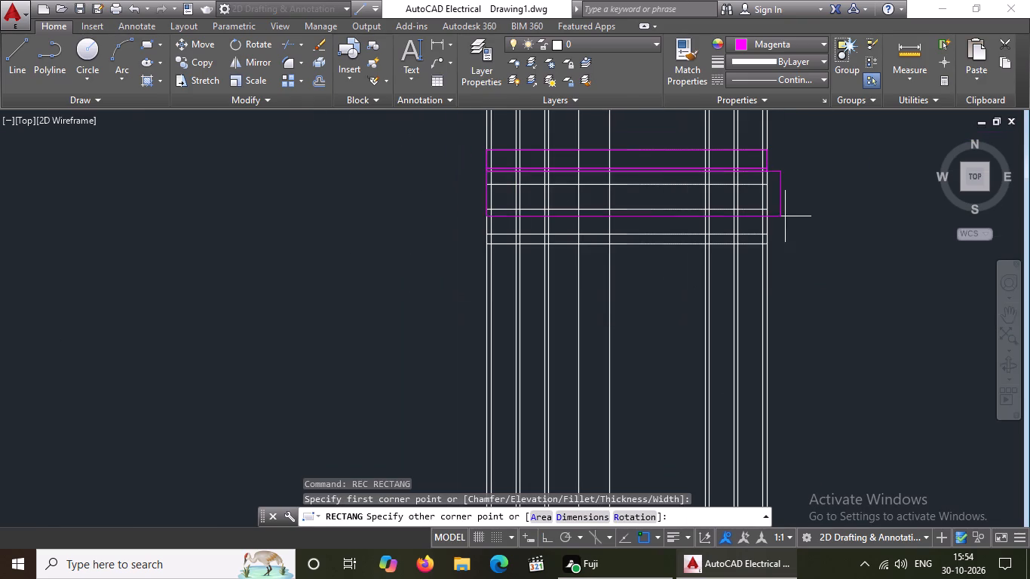
scroll(794, 217, up, 3)
click(677, 286)
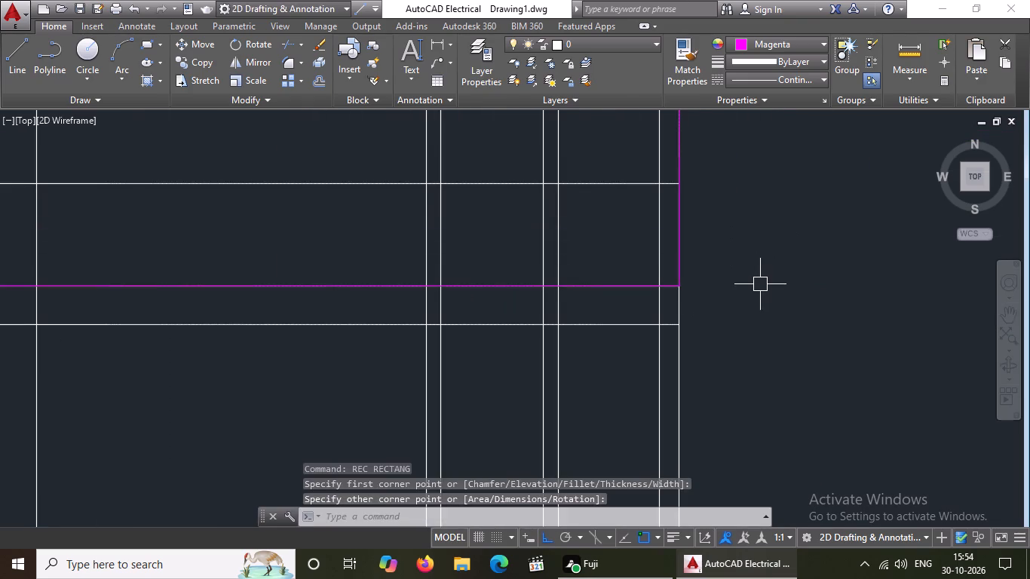
Draw a full-width magenta rectangle between the two lowest horizontal lines, directly below the wall rectangle.
scroll(760, 284, down, 3)
text(REC)
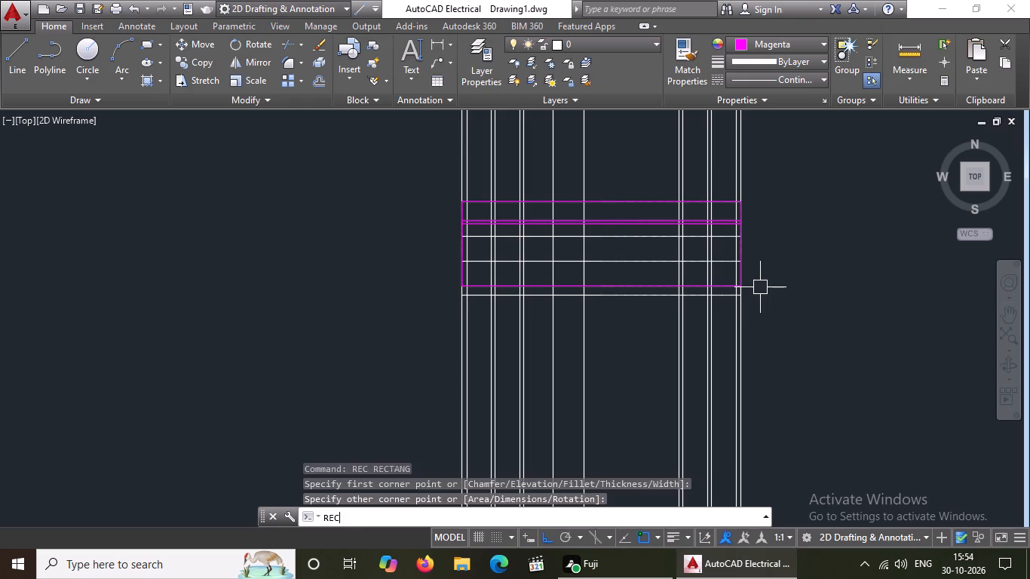
key(space)
scroll(456, 307, up, 2)
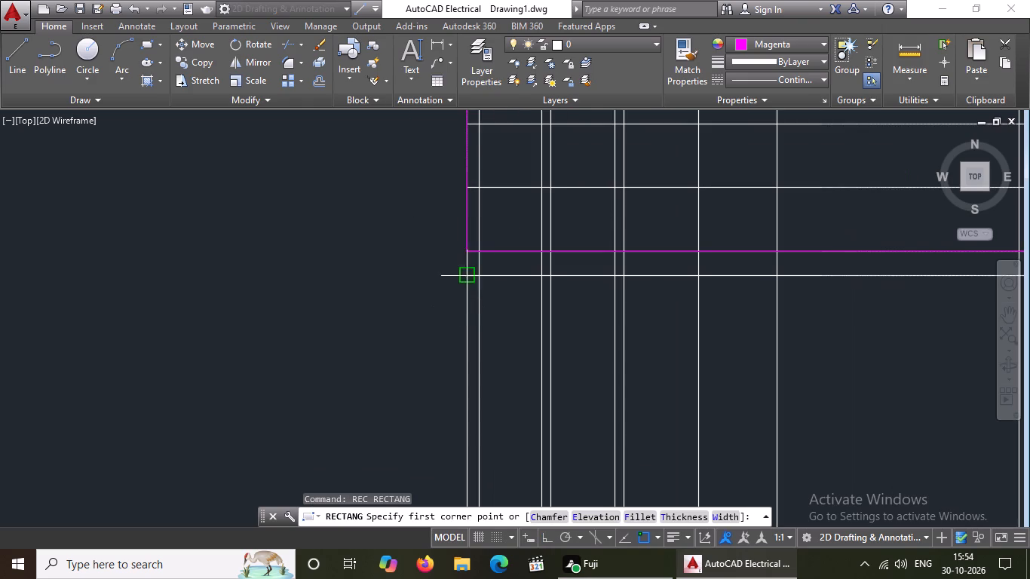
click(468, 251)
scroll(553, 268, down, 2)
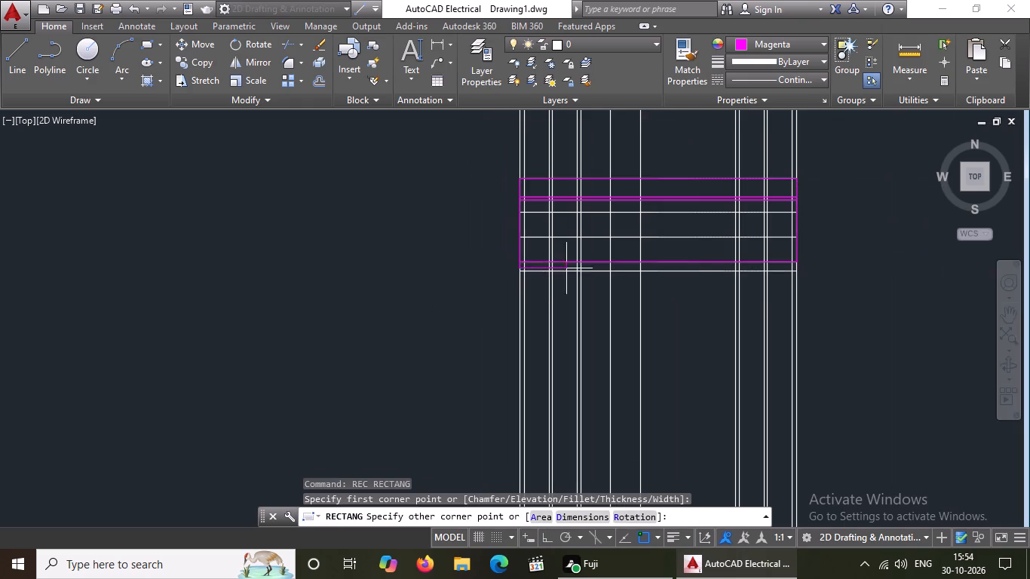
scroll(808, 263, up, 2)
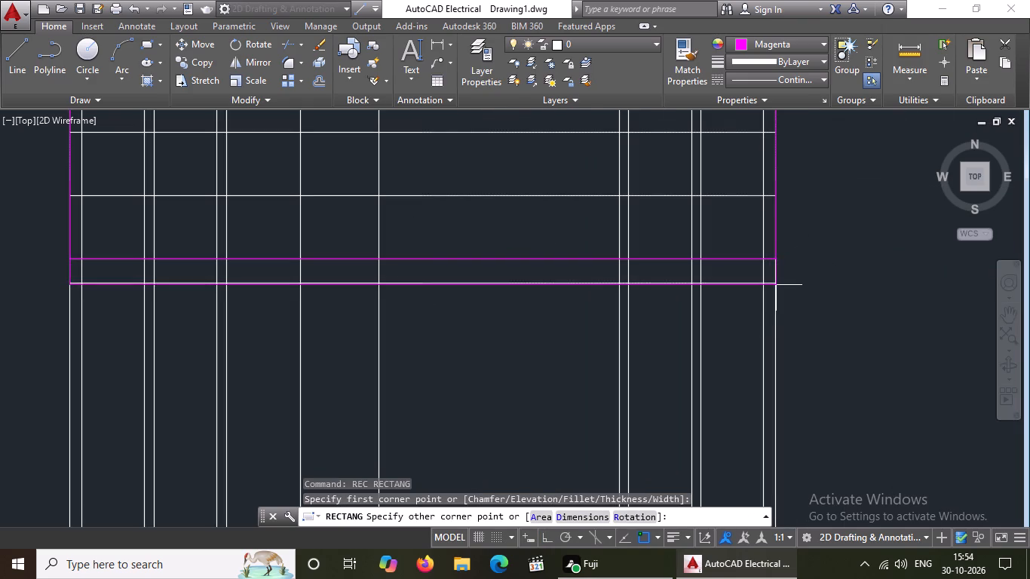
scroll(774, 286, up, 2)
click(774, 280)
scroll(810, 293, down, 3)
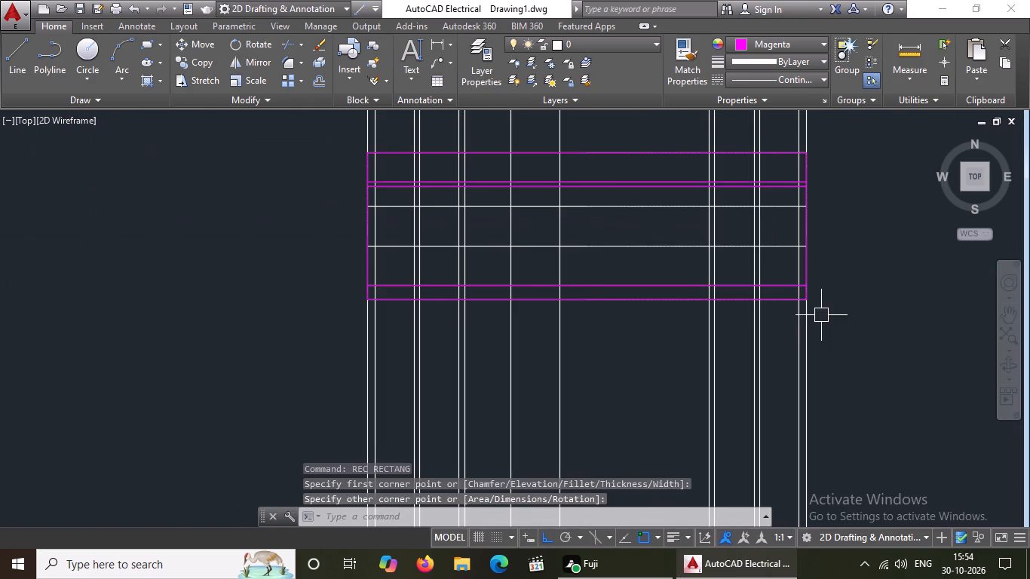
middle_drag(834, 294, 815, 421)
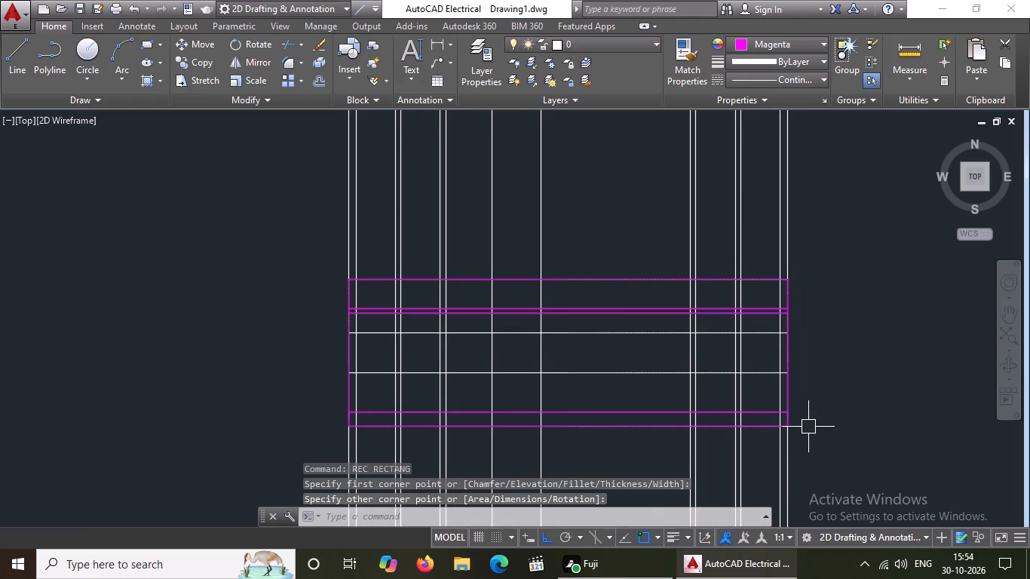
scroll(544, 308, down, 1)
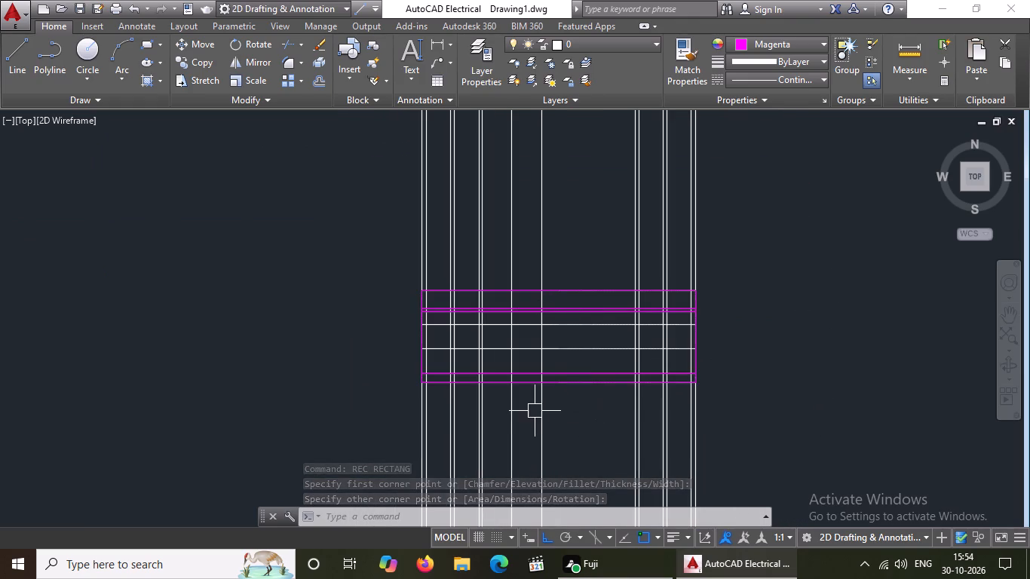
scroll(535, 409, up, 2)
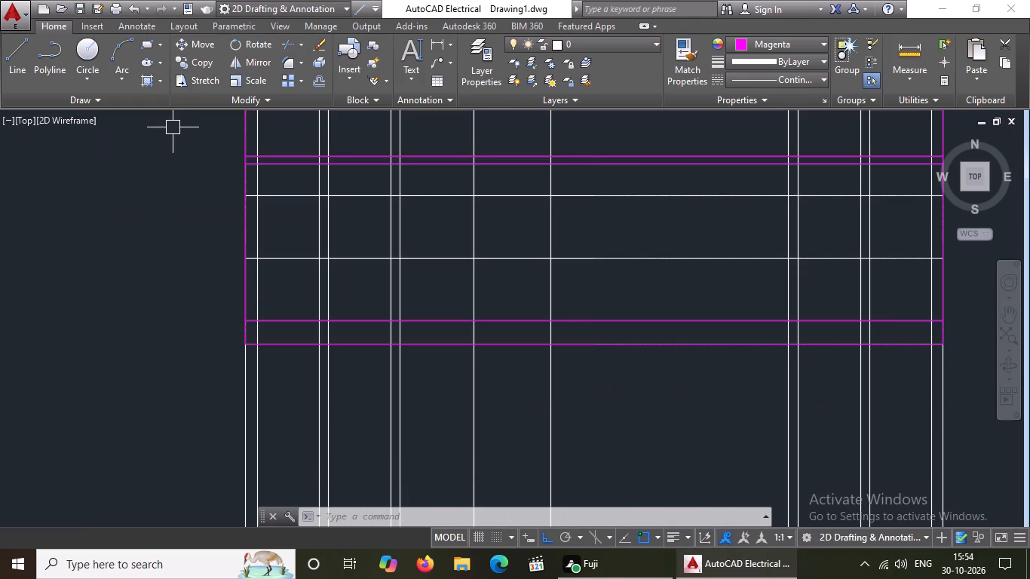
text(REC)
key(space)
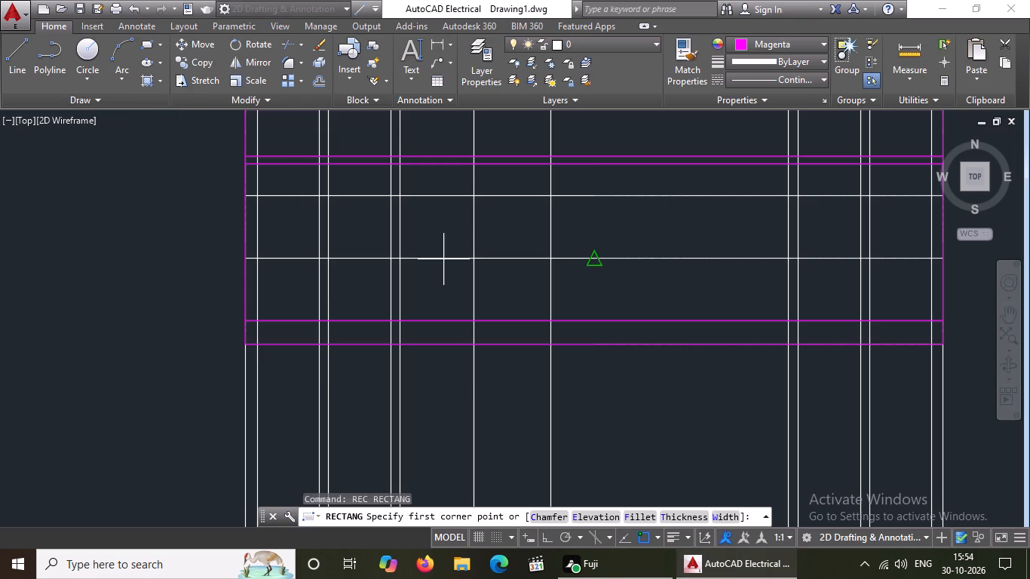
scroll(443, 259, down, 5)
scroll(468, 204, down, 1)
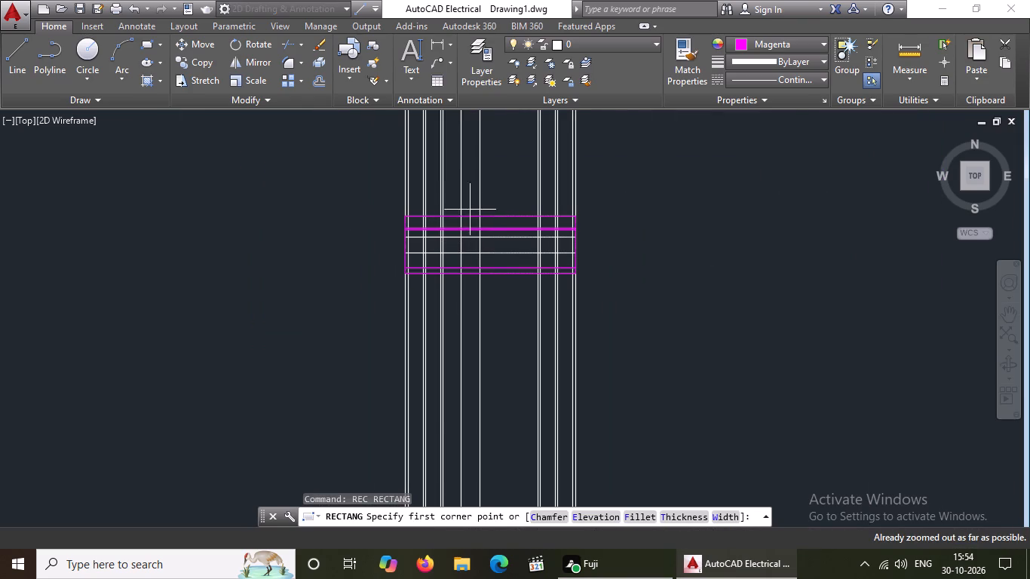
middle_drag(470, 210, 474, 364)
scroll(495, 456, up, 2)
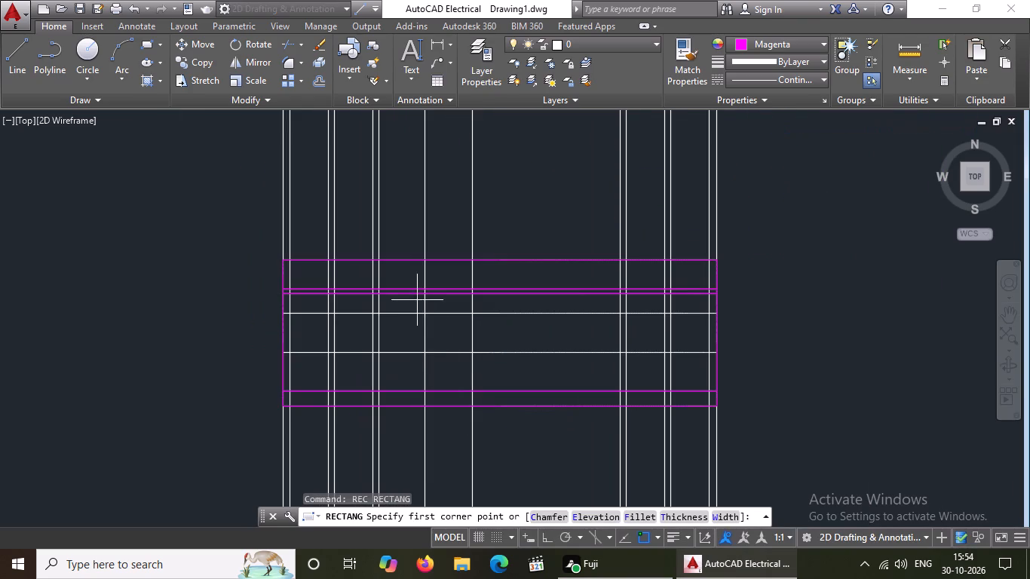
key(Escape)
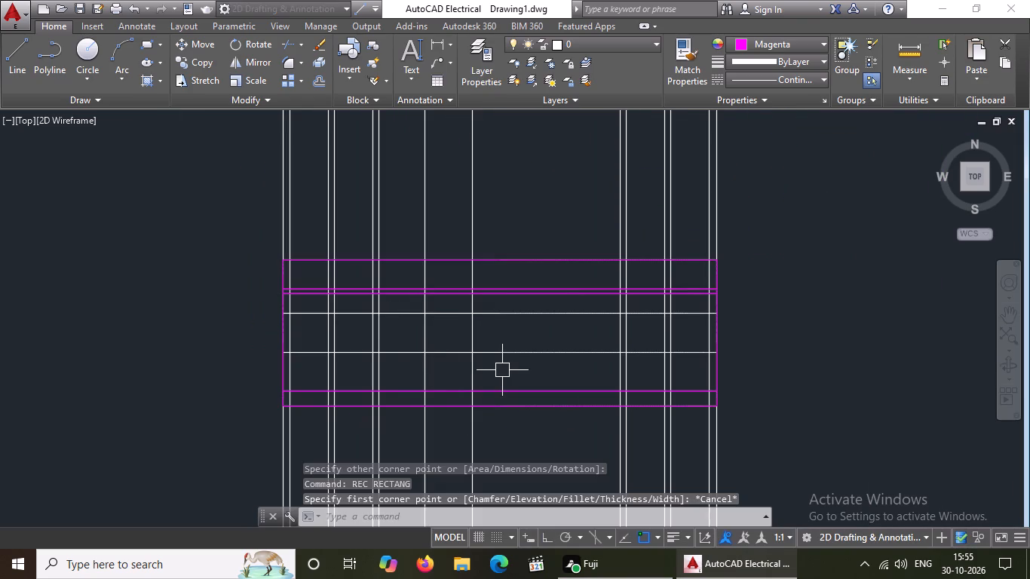
Enable all object snap modes in the drafting settings.
text(OS)
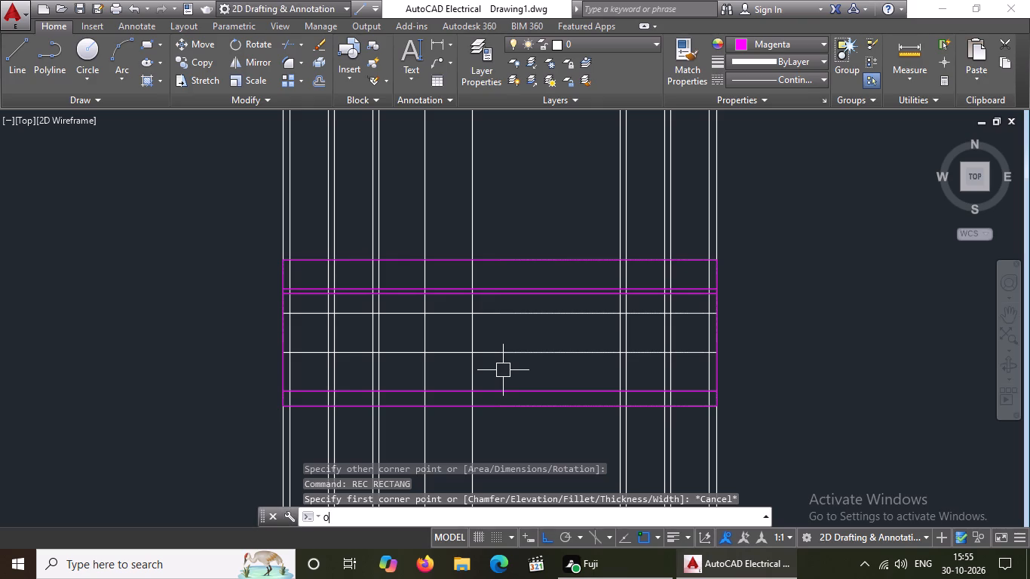
key(space)
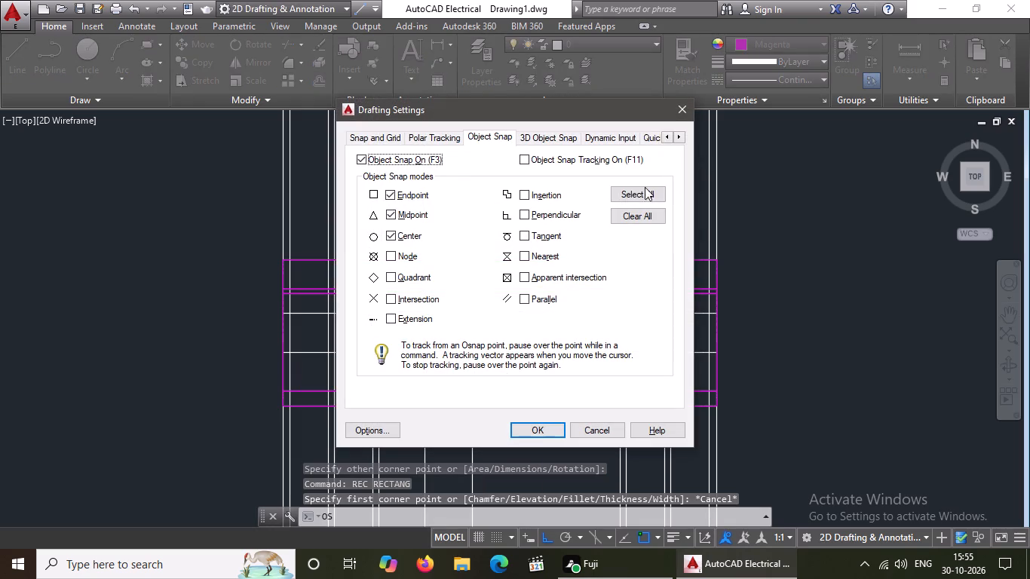
click(637, 189)
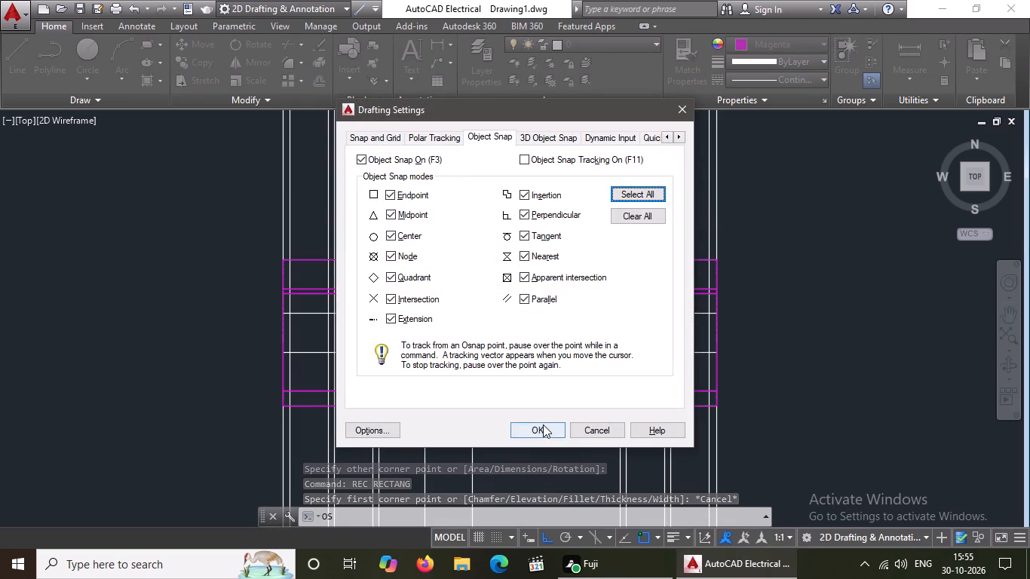
click(543, 424)
Draw a magenta door rectangle between the two middle vertical lines, from the upper white opening line to the wall rectangle's bottom edge.
text(REC)
key(space)
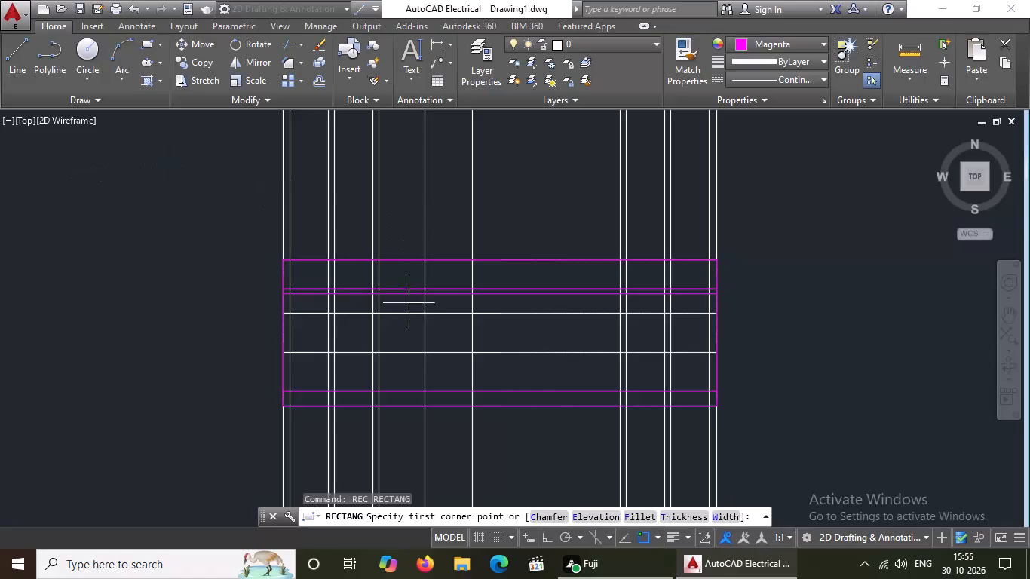
scroll(422, 335, down, 1)
middle_drag(459, 319, 459, 451)
scroll(471, 385, down, 1)
scroll(455, 476, up, 2)
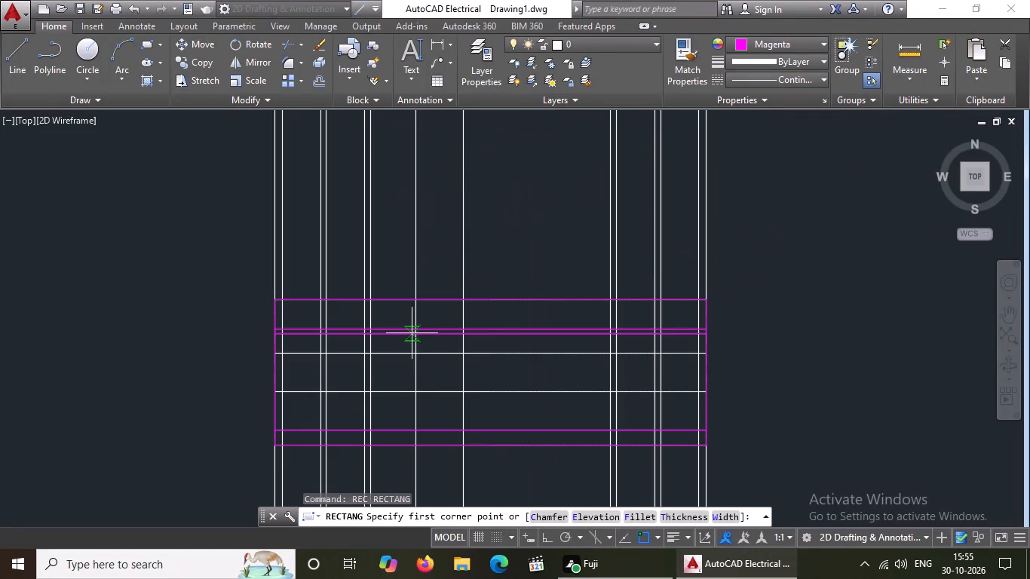
click(416, 353)
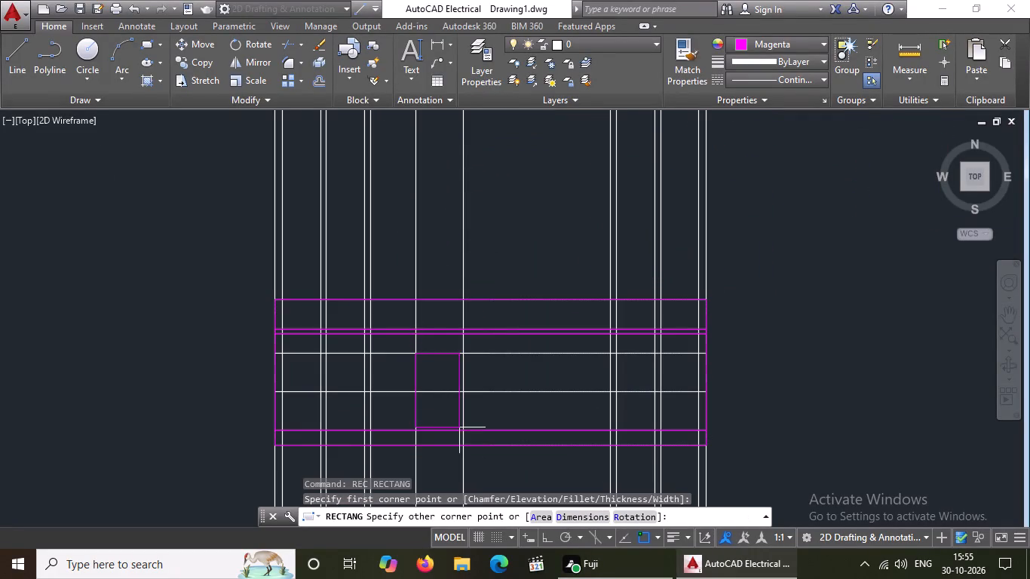
click(465, 432)
key(Escape)
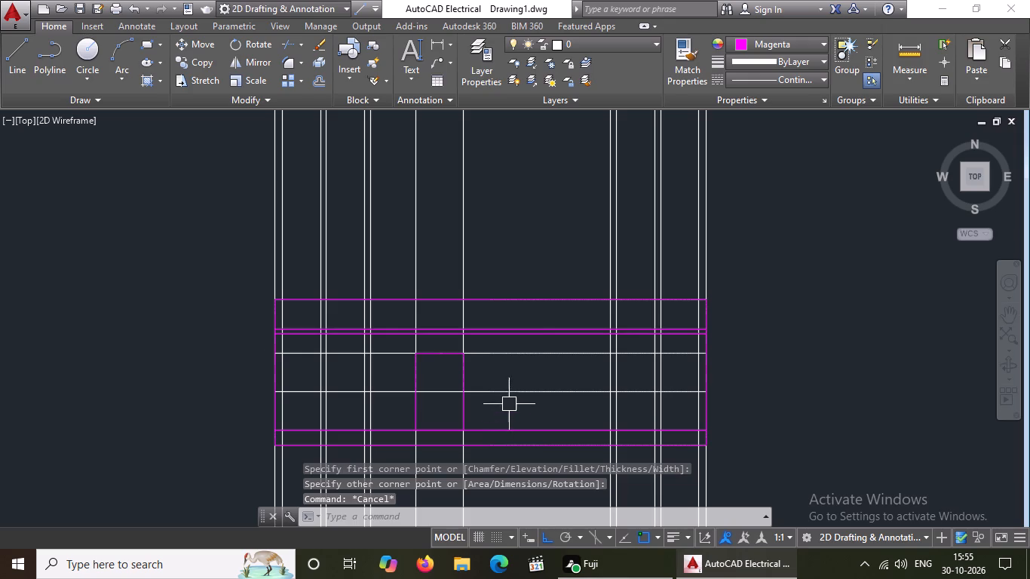
Draw a magenta window rectangle left of the door between the two white horizontal lines, spanning the outer lines of the two vertical pairs.
text(REC)
key(space)
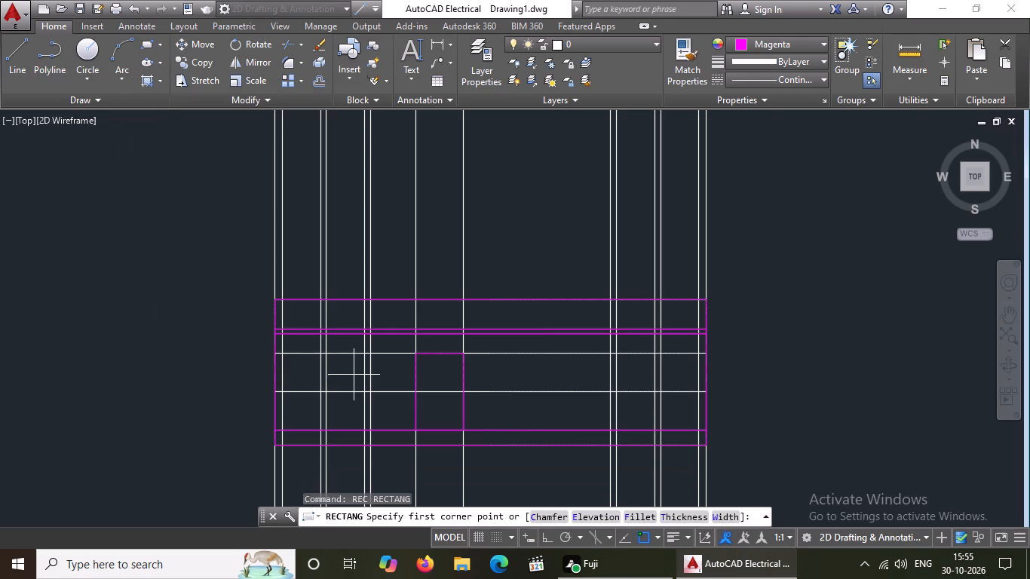
scroll(354, 375, up, 2)
click(266, 322)
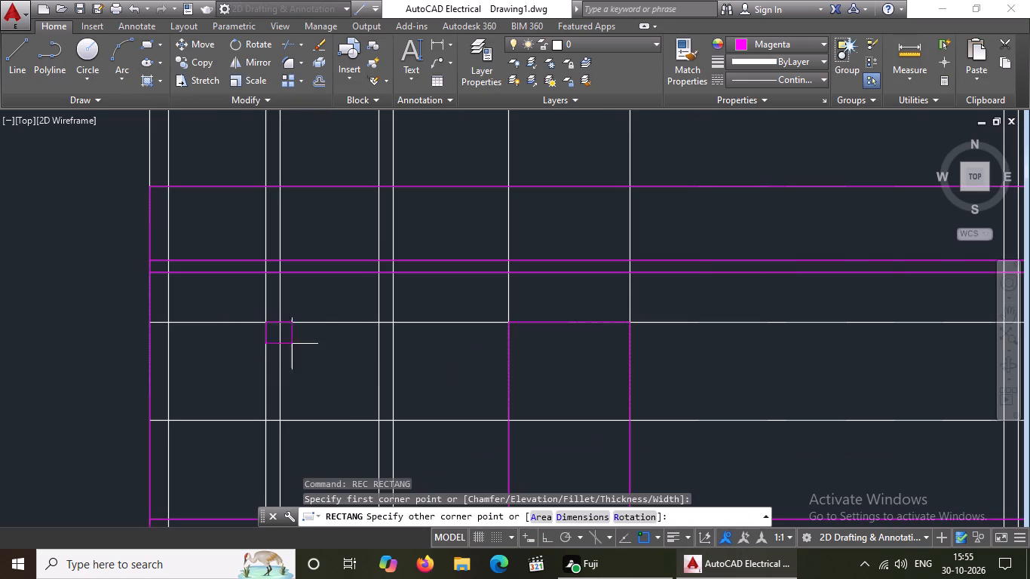
click(393, 421)
Draw a magenta window rectangle right of the door between the two white horizontal lines, spanning the outer lines of the two vertical pairs.
scroll(419, 360, down, 3)
text(REC)
key(space)
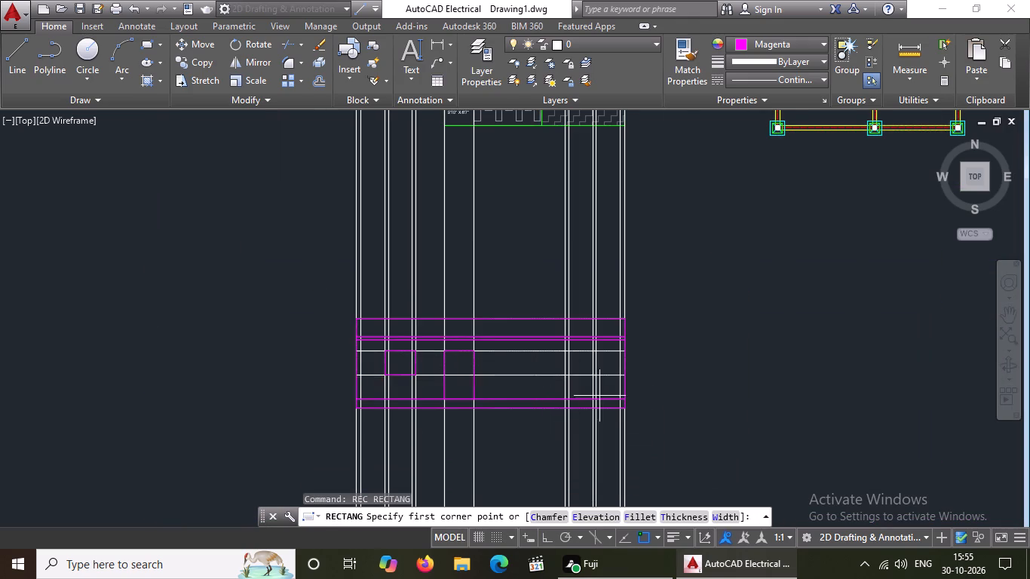
scroll(617, 400, up, 2)
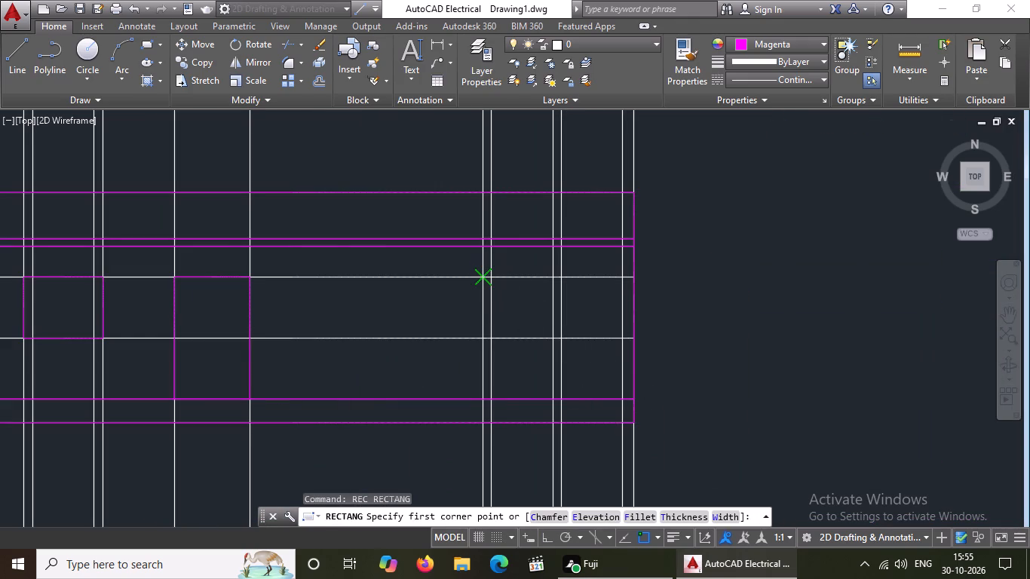
click(482, 276)
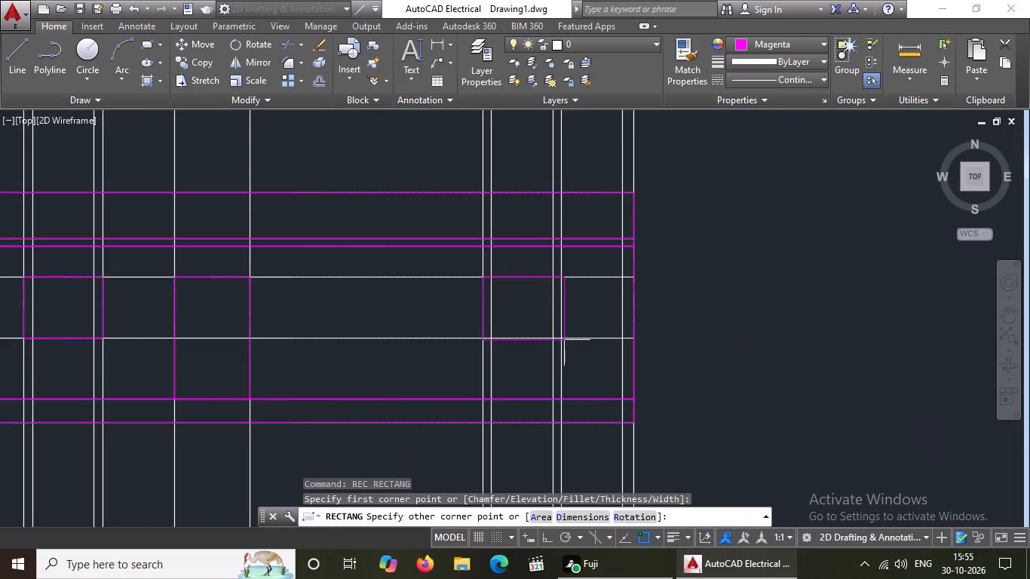
click(566, 338)
scroll(621, 363, down, 3)
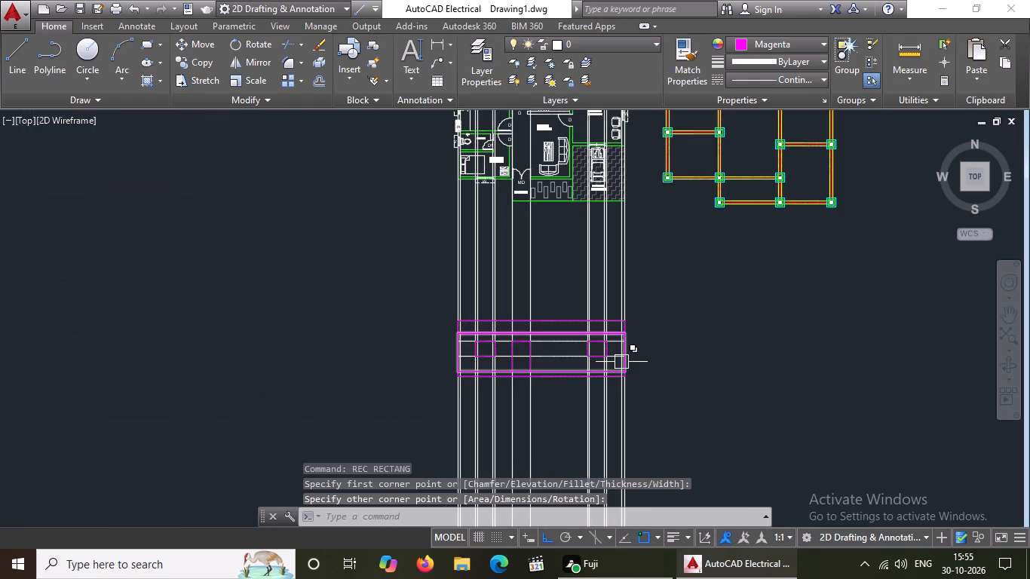
key(Escape)
Delete the leftmost white vertical projection line along the elevation's outer edge.
scroll(469, 311, up, 2)
scroll(513, 241, down, 2)
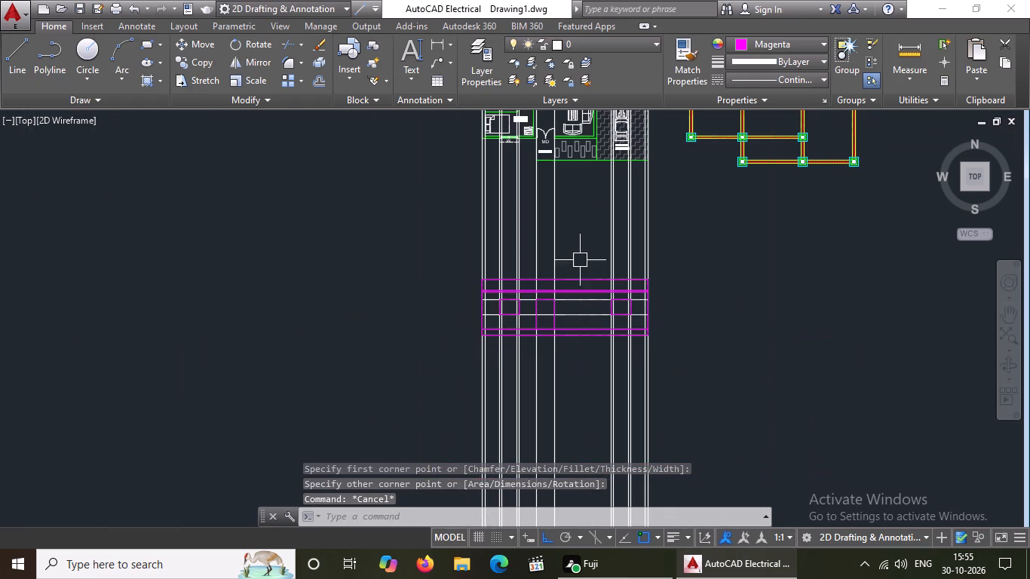
scroll(661, 321, up, 3)
scroll(597, 289, down, 3)
scroll(526, 262, up, 1)
middle_drag(526, 268, 526, 295)
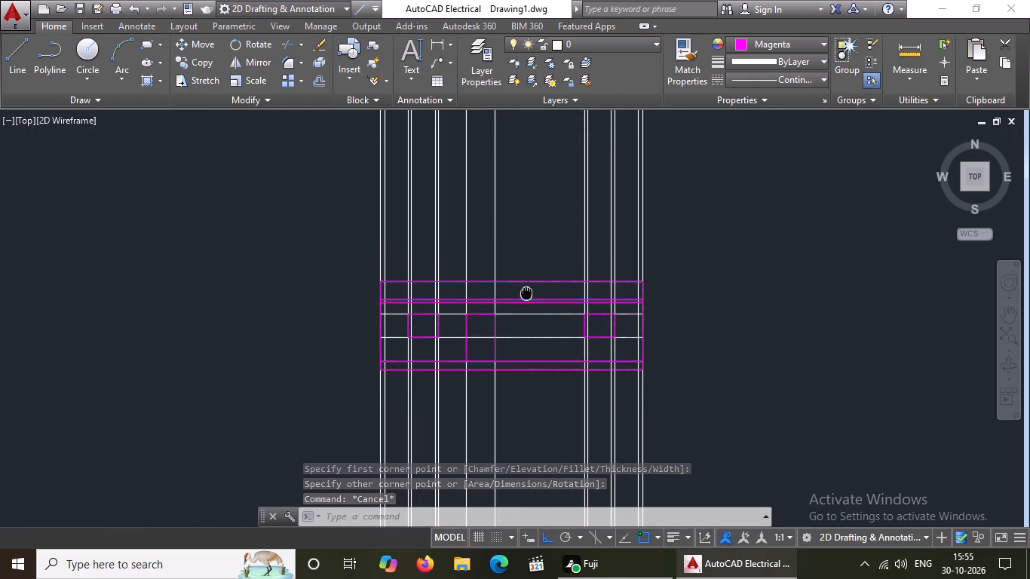
middle_drag(526, 295, 526, 325)
scroll(334, 264, up, 1)
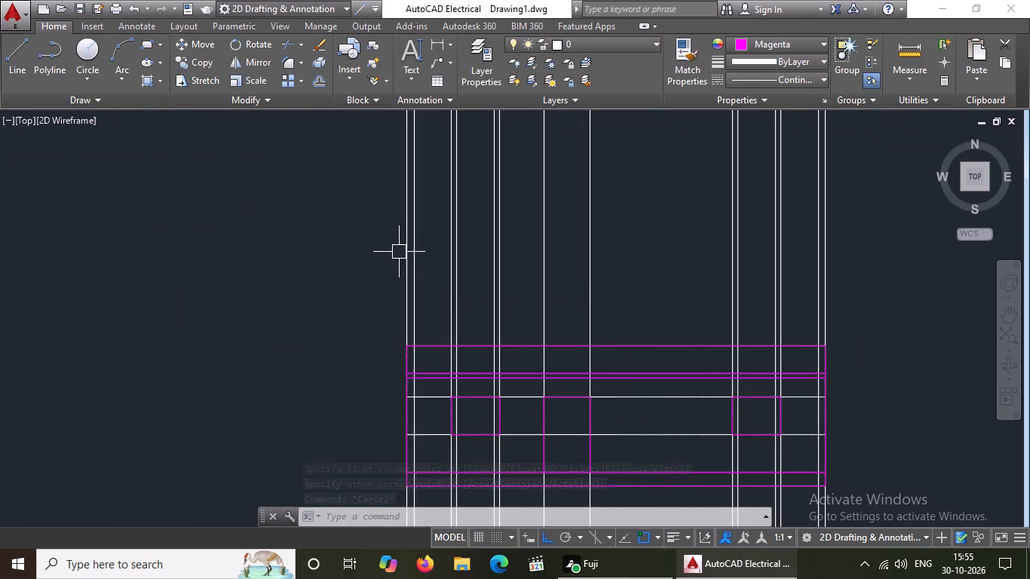
scroll(403, 246, down, 2)
scroll(406, 246, up, 2)
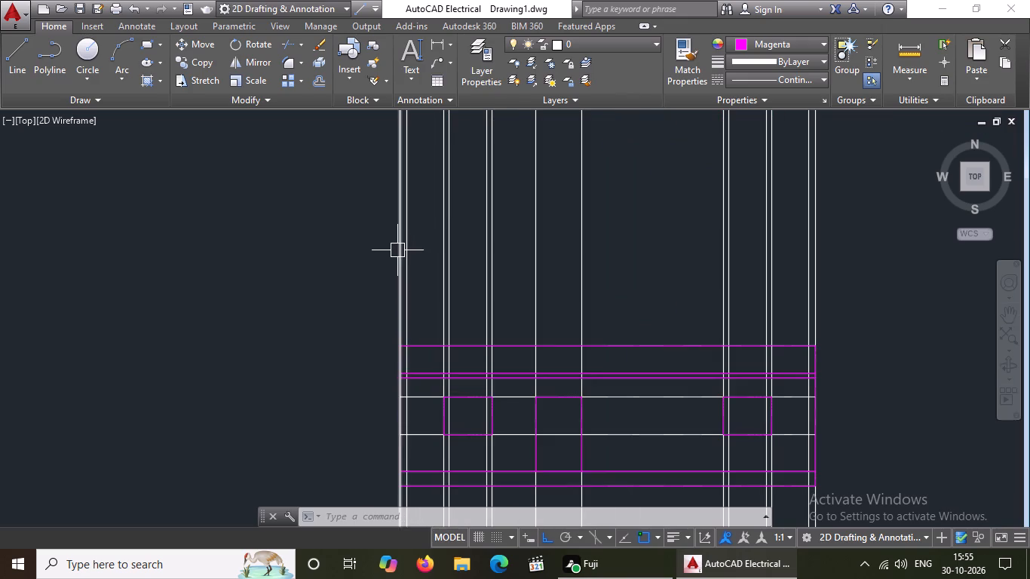
scroll(397, 250, up, 1)
click(397, 250)
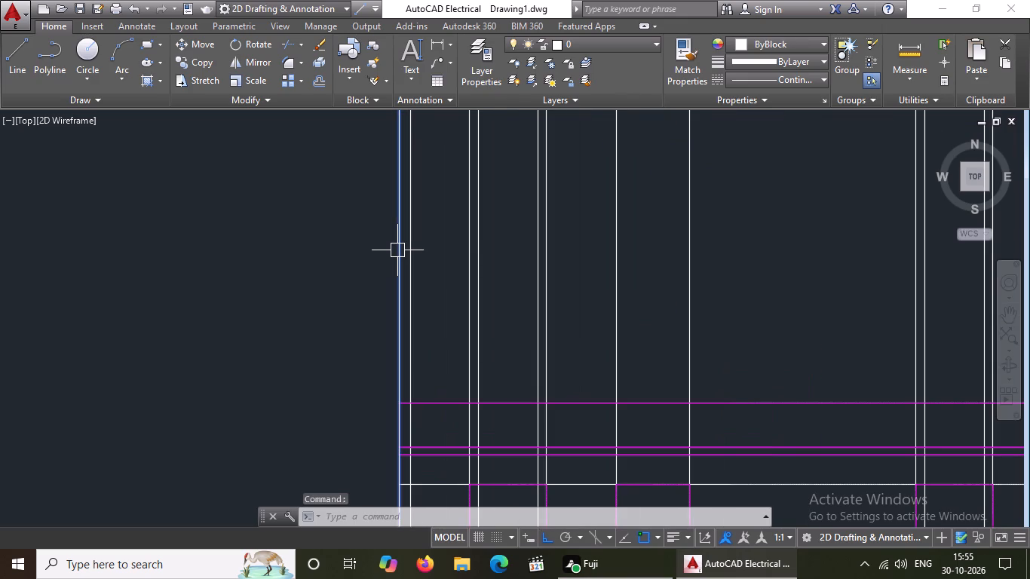
key(Delete)
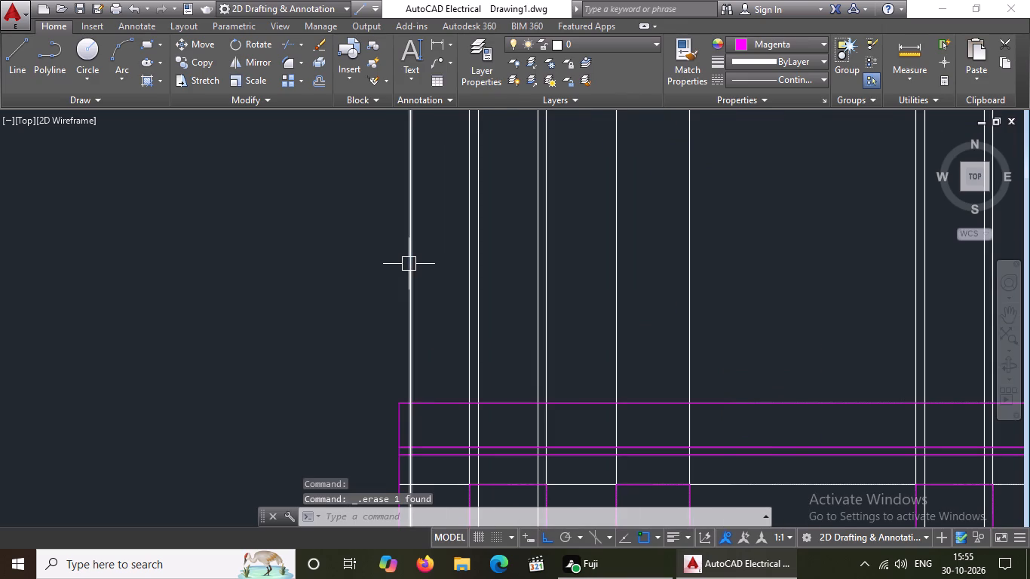
Draw a narrow magenta rectangle at the parapet's left end, from its top-left corner to the adjacent vertical line at the parapet's bottom.
click(148, 43)
scroll(124, 136, down, 1)
scroll(296, 335, up, 2)
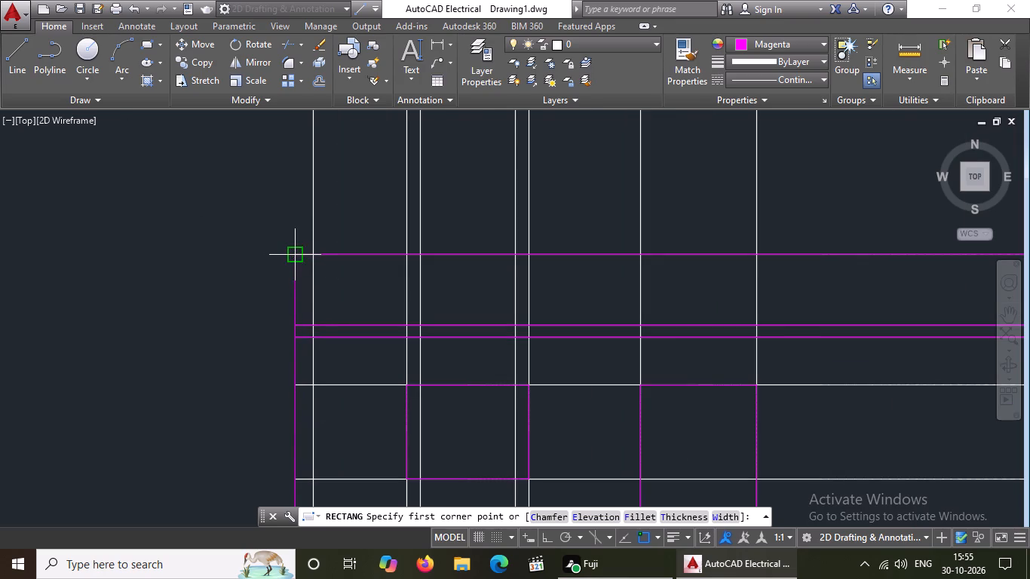
click(295, 252)
scroll(314, 324, up, 2)
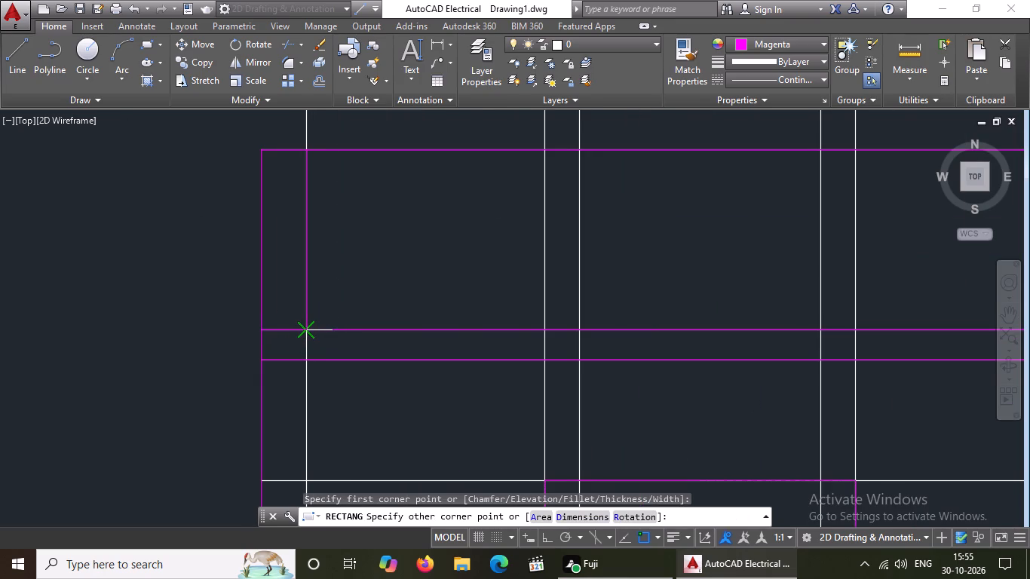
click(305, 329)
Draw a narrow magenta rectangle at the parapet's right end, between the last two vertical lines over the parapet's full height.
text(REC)
key(space)
scroll(241, 270, down, 4)
scroll(605, 260, up, 2)
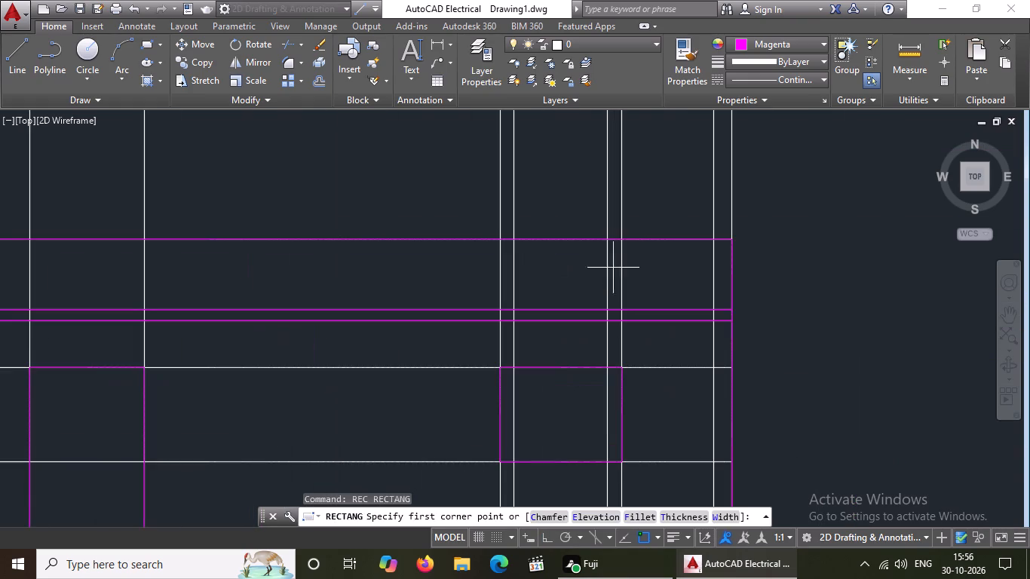
scroll(722, 240, up, 2)
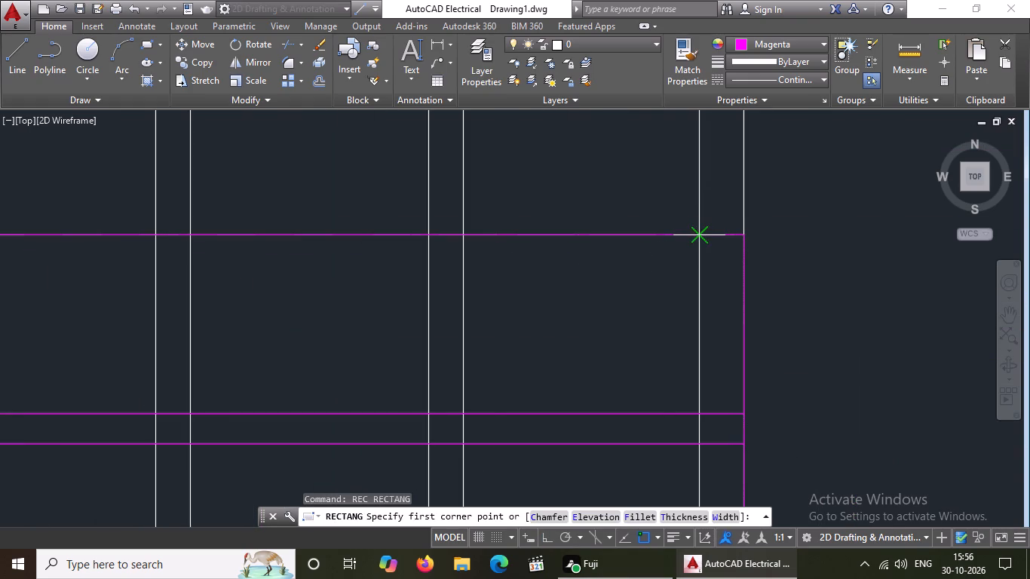
click(699, 235)
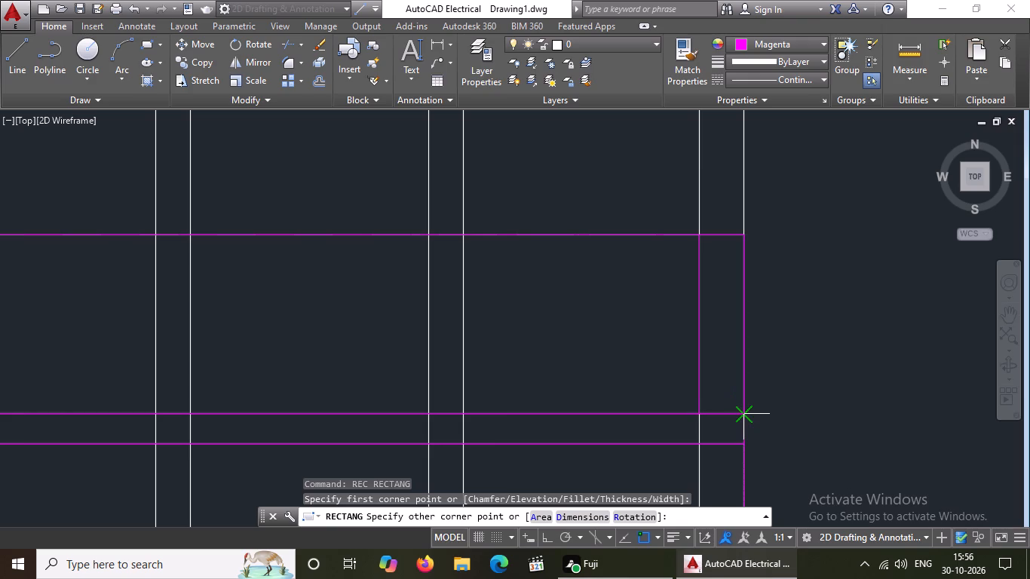
drag(742, 414, 750, 413)
key(Escape)
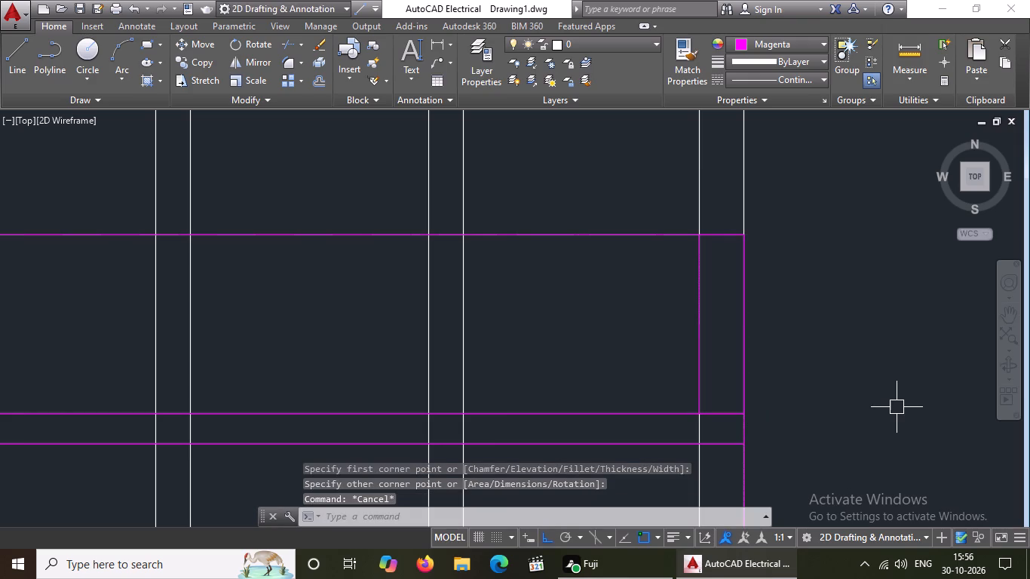
Delete the vertical projection line at the left parapet end and the pair of vertical lines at the left window's left side.
scroll(477, 319, down, 5)
scroll(254, 271, up, 3)
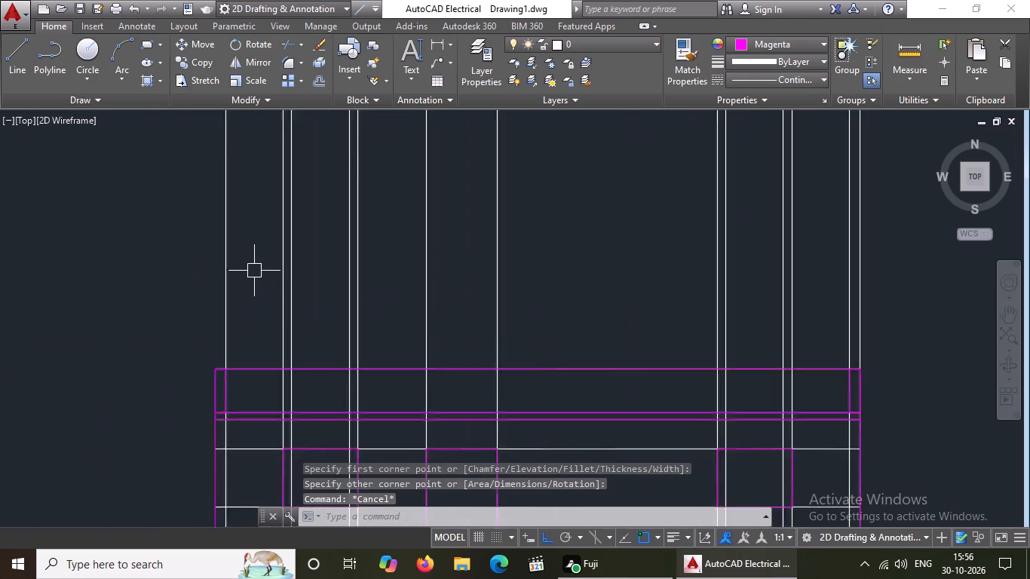
drag(226, 240, 219, 247)
click(160, 282)
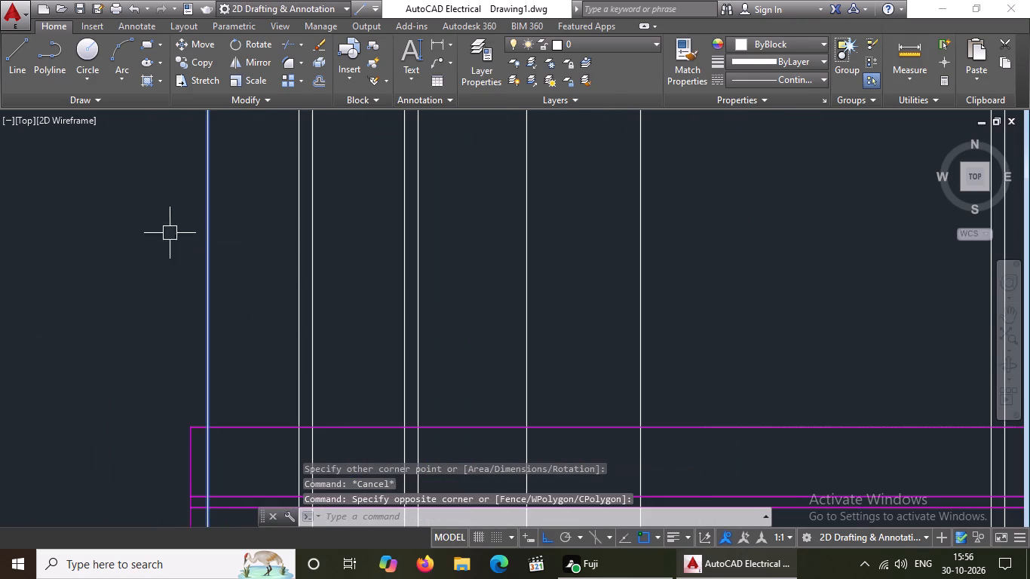
key(Delete)
click(289, 248)
double_click(303, 240)
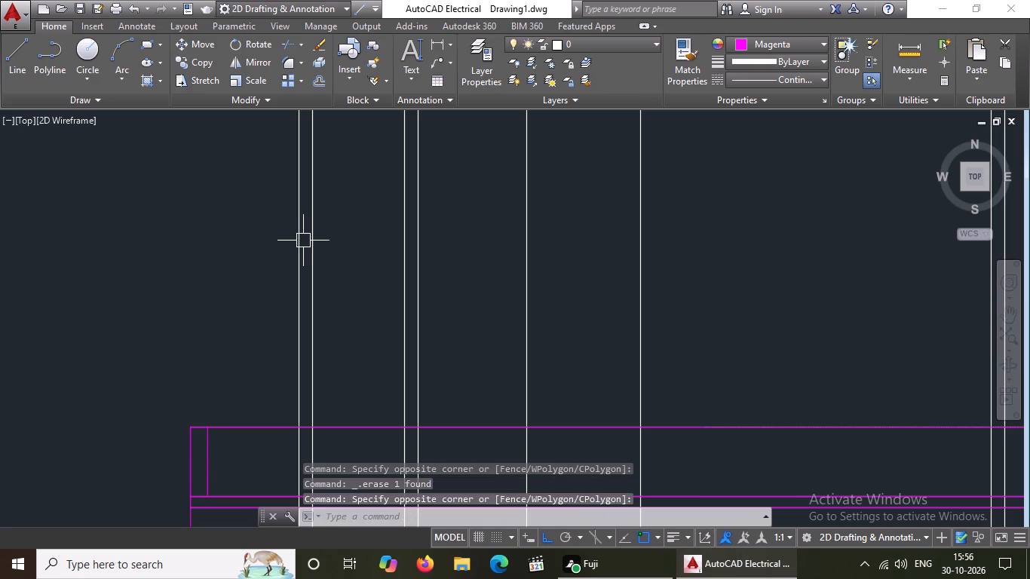
drag(294, 264, 291, 272)
key(Delete)
drag(325, 259, 295, 293)
click(279, 299)
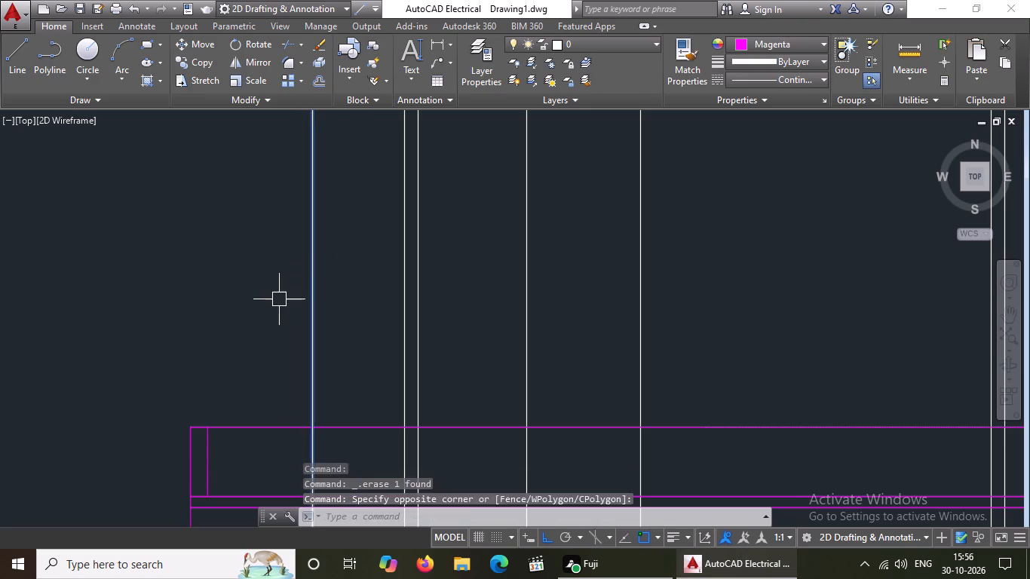
key(Delete)
Delete the two white horizontal construction lines at the top and bottom of the window openings.
scroll(345, 247, down, 4)
scroll(394, 309, up, 3)
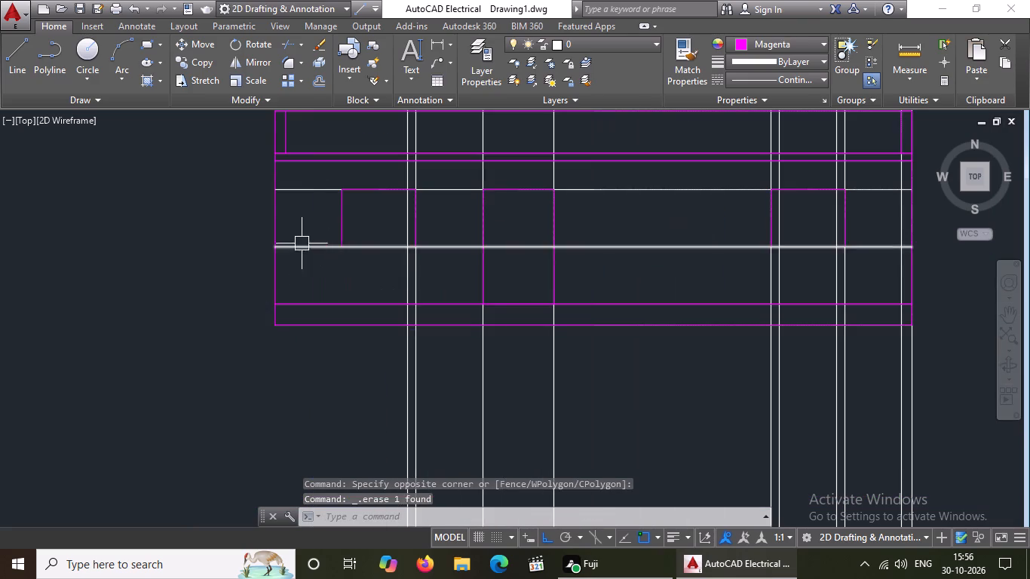
click(302, 244)
key(Delete)
click(300, 186)
key(Delete)
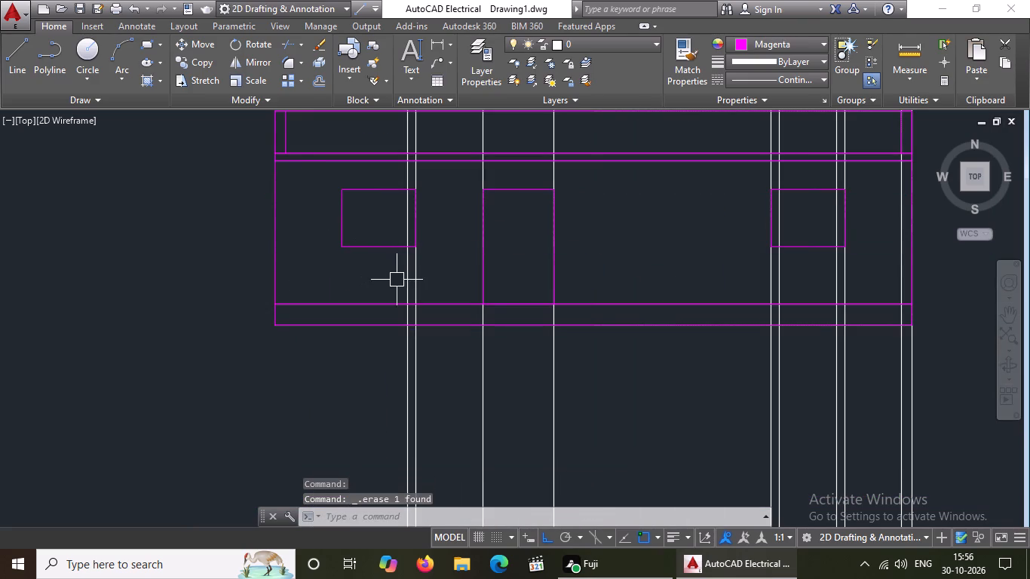
Delete the pair of white vertical projection lines at the left window's right side.
scroll(400, 278, up, 2)
click(411, 269)
key(Delete)
drag(462, 252, 436, 291)
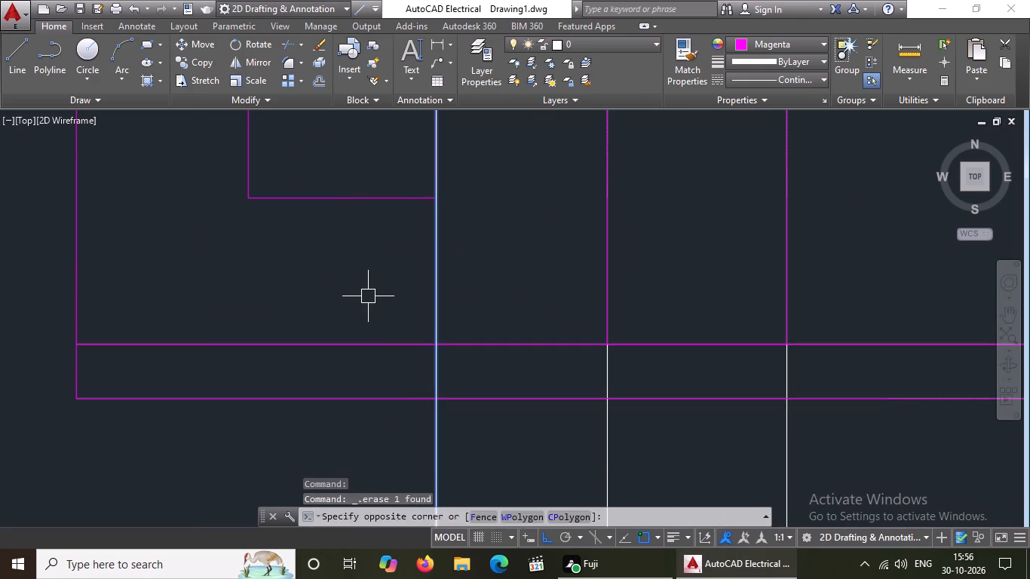
click(368, 296)
key(Delete)
Delete the white vertical projection line along the door's left edge.
click(639, 434)
click(609, 454)
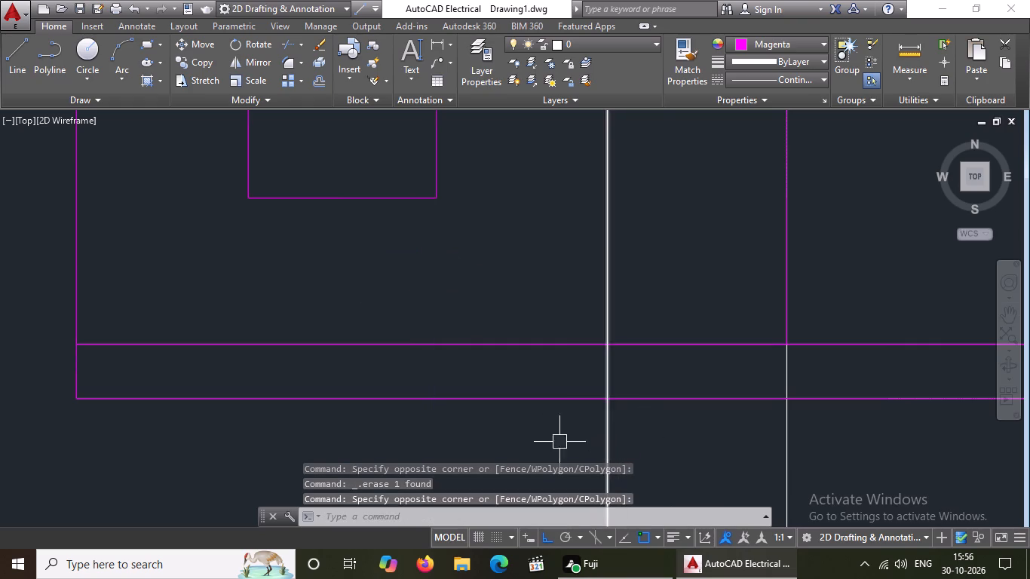
drag(642, 430, 634, 445)
click(584, 449)
key(Delete)
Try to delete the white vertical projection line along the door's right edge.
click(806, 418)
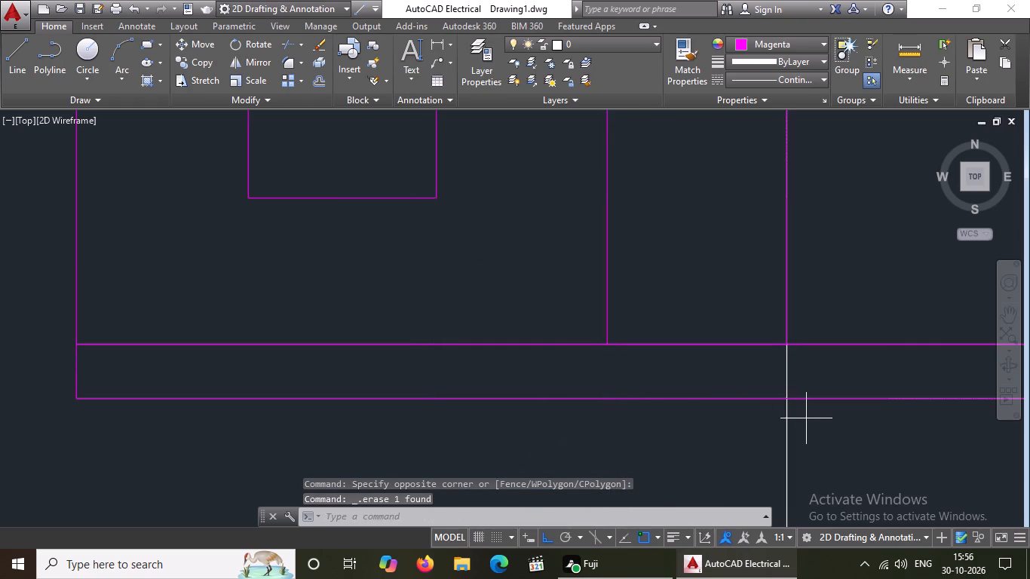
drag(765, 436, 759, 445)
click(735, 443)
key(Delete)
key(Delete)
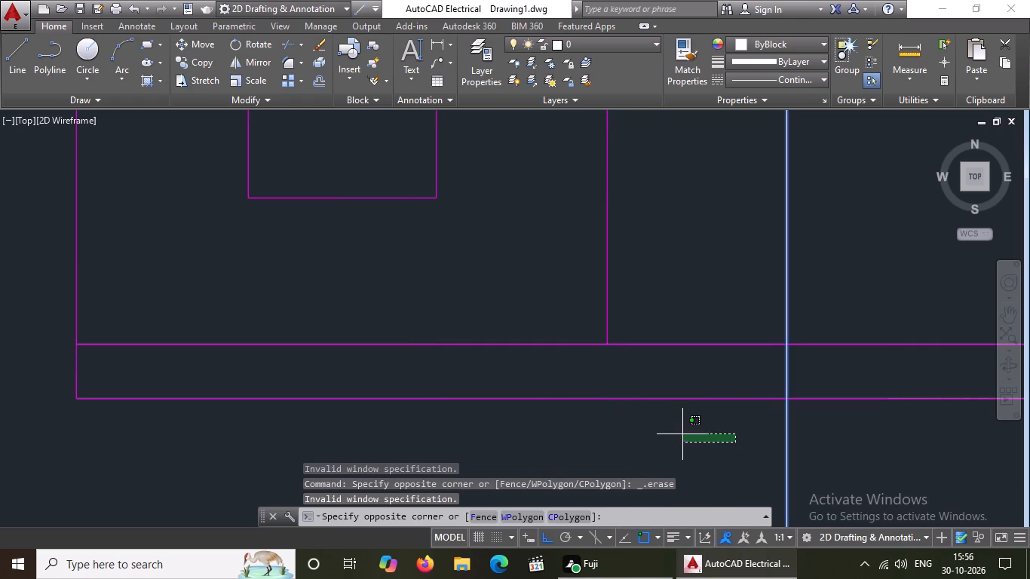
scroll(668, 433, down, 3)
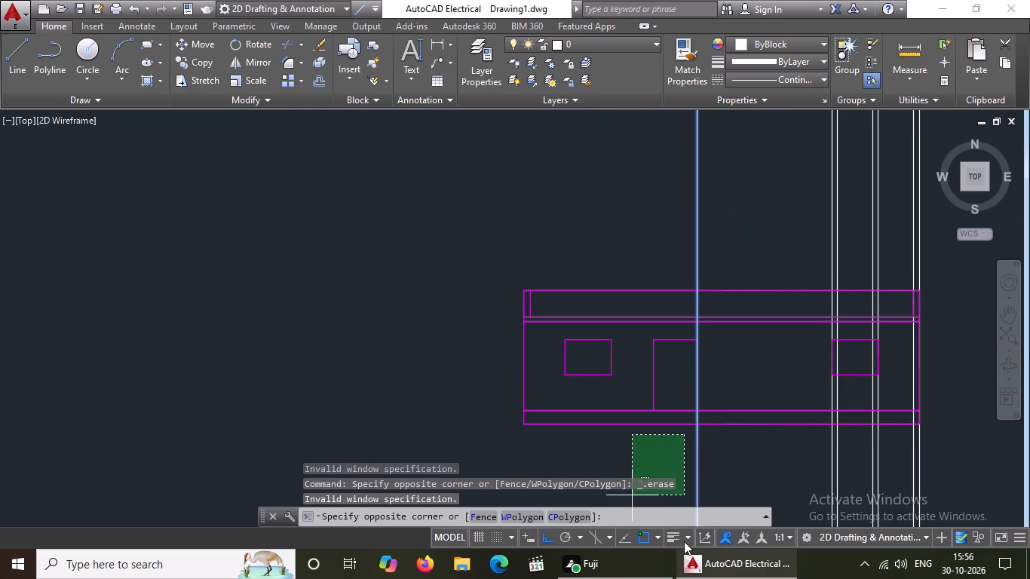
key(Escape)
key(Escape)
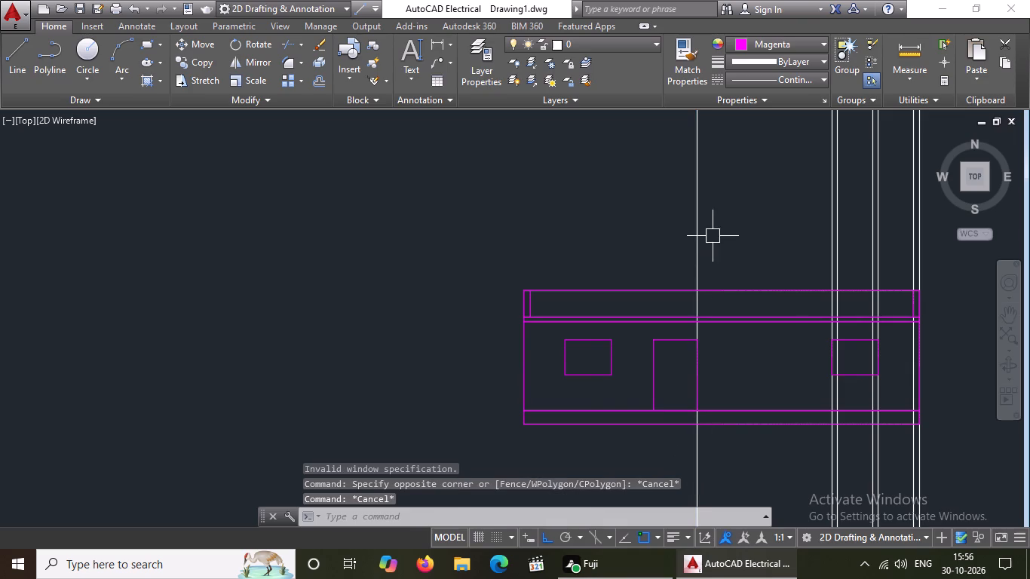
Delete the white vertical projection line along the door's right edge.
click(713, 235)
click(654, 247)
key(Delete)
Delete the pair of white vertical projection lines at the right window's left side.
scroll(513, 299, down, 3)
scroll(618, 244, up, 4)
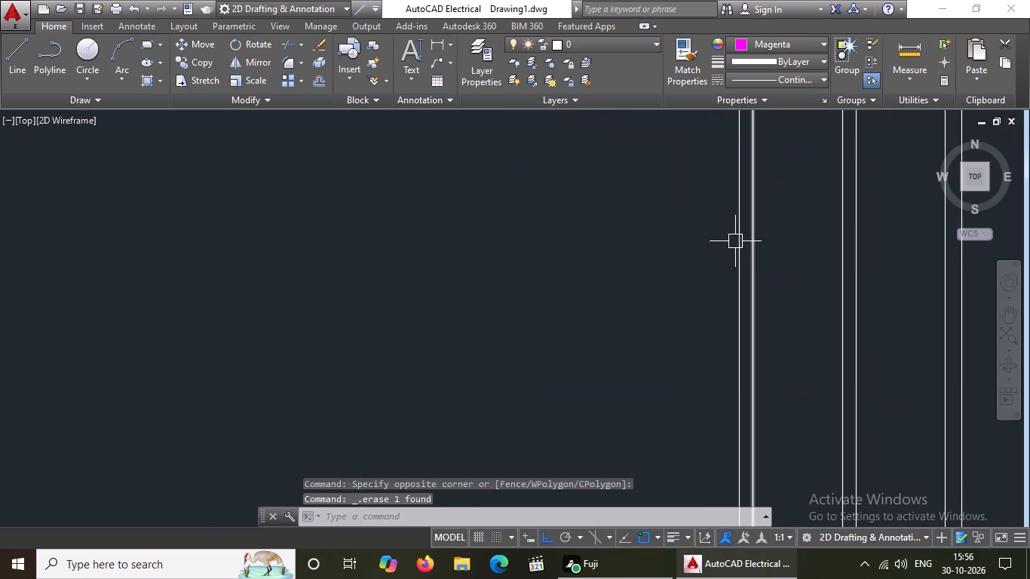
click(734, 240)
key(Delete)
drag(786, 239, 788, 241)
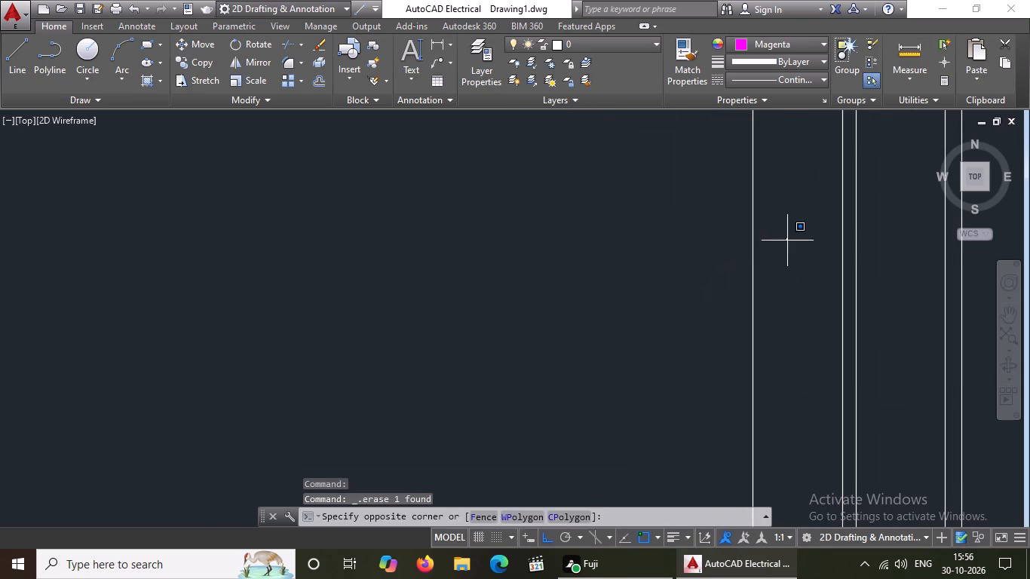
drag(788, 241, 783, 256)
drag(694, 315, 689, 328)
key(Delete)
Delete the pair of white vertical projection lines at the right window's right side.
scroll(582, 328, down, 3)
scroll(651, 321, up, 2)
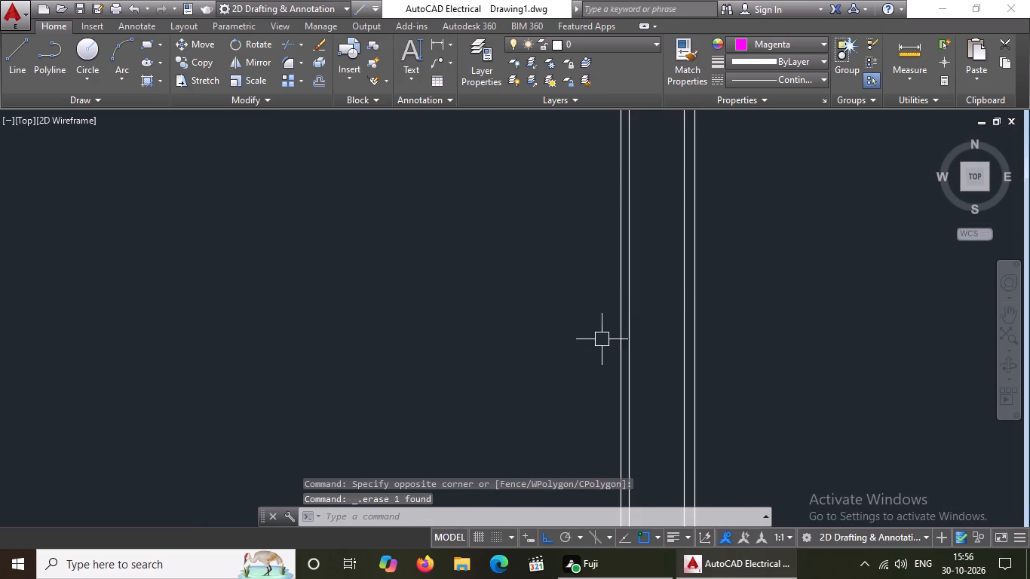
click(618, 312)
key(Delete)
drag(647, 288, 609, 335)
click(586, 352)
key(Delete)
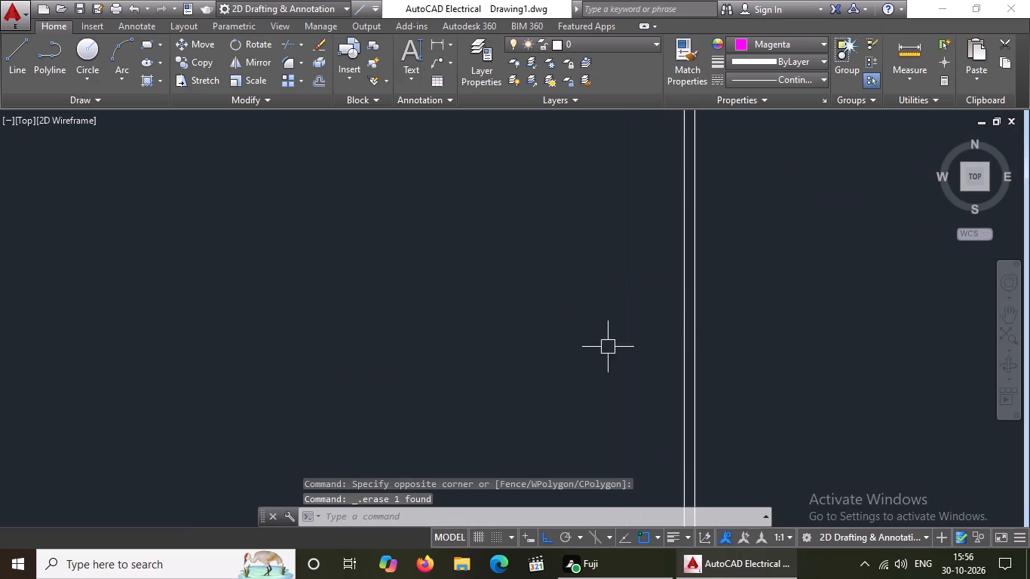
Delete the remaining pair of white vertical projection lines at the building's right end.
click(690, 316)
key(Delete)
click(677, 335)
key(Delete)
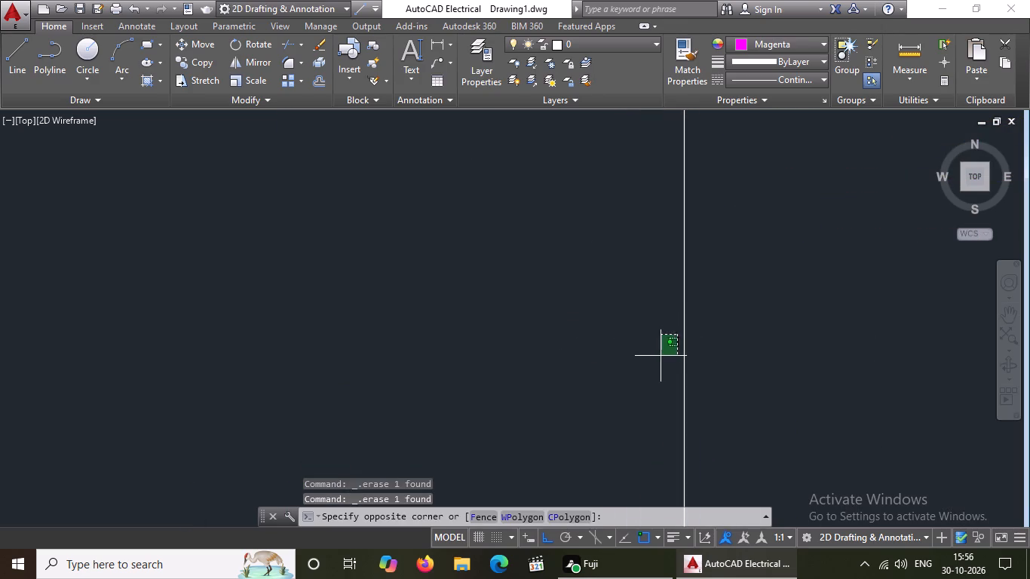
drag(707, 311, 701, 337)
click(656, 363)
drag(728, 330, 713, 377)
click(695, 386)
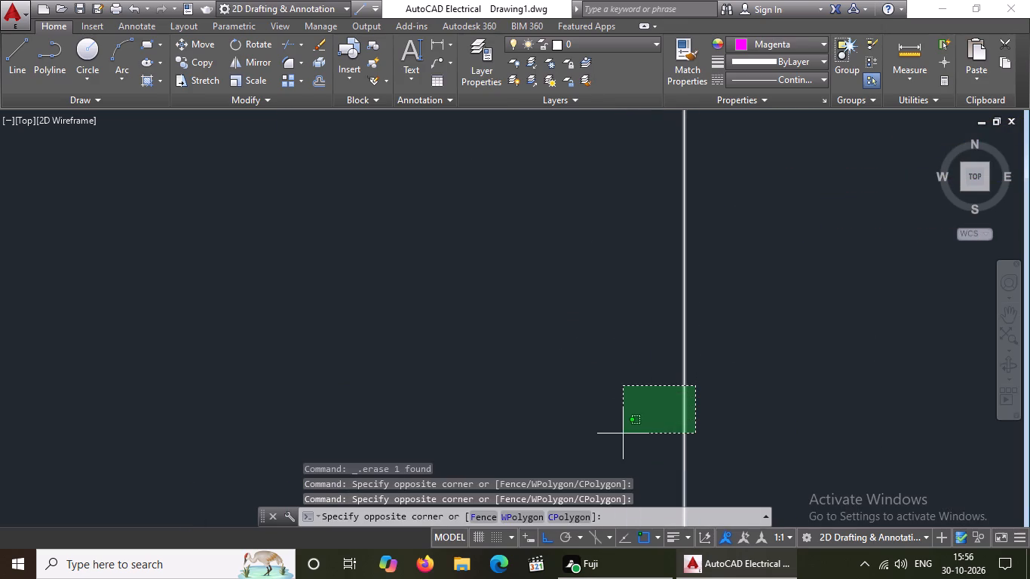
click(623, 433)
key(Delete)
Move the whole magenta elevation straight up so it sits closer beneath the floor plan.
scroll(633, 329, down, 6)
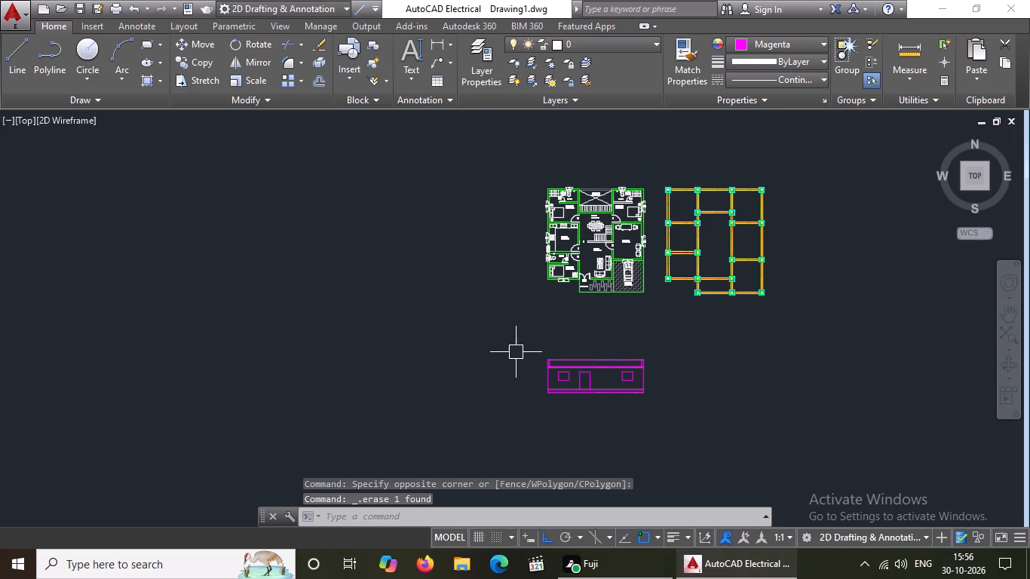
drag(511, 352, 523, 366)
click(711, 429)
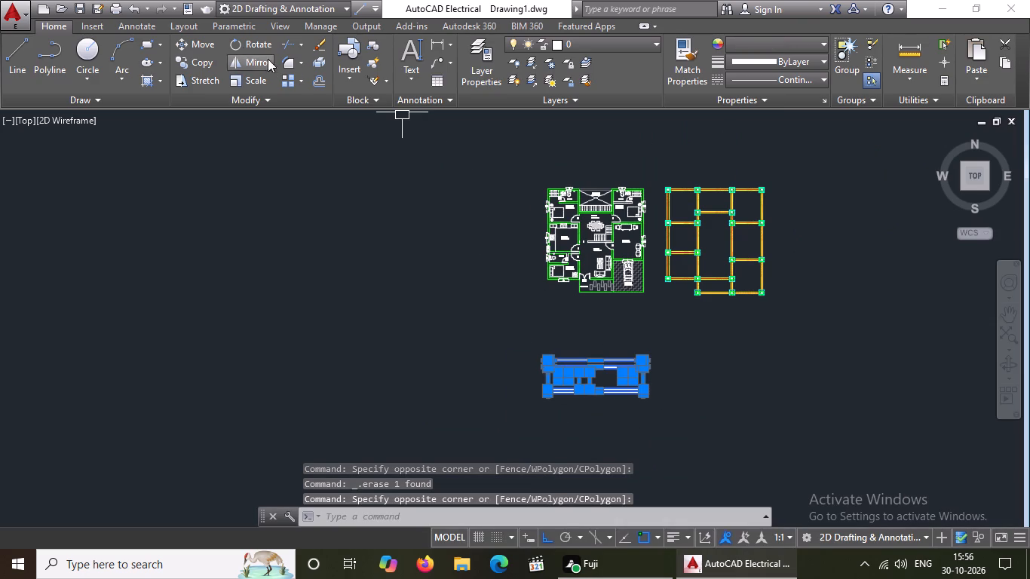
click(191, 41)
click(584, 378)
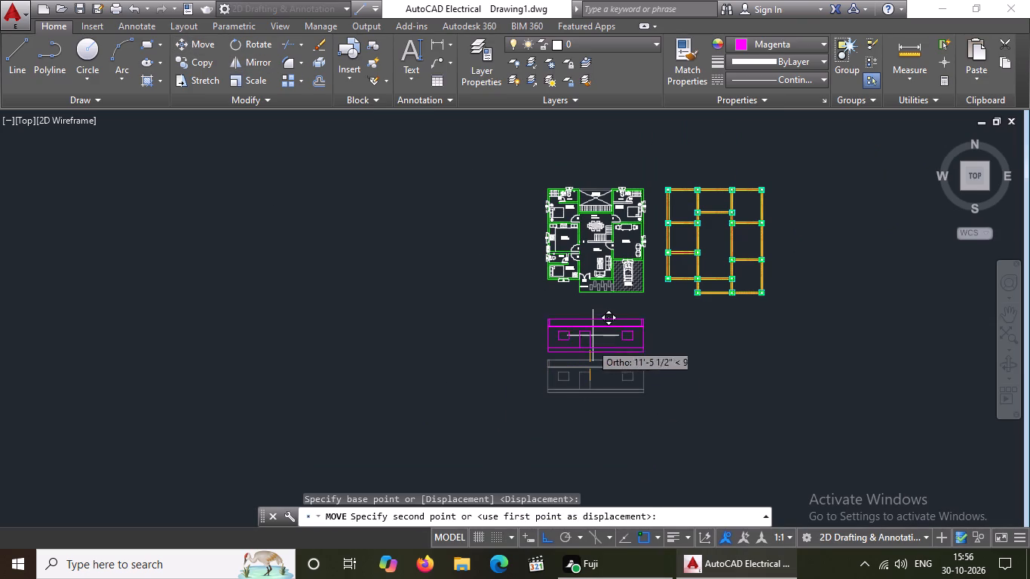
click(593, 329)
Draw a 5'-0" horizontal line along the door's bottom edge, from its left corner to its right corner.
scroll(587, 357, down, 2)
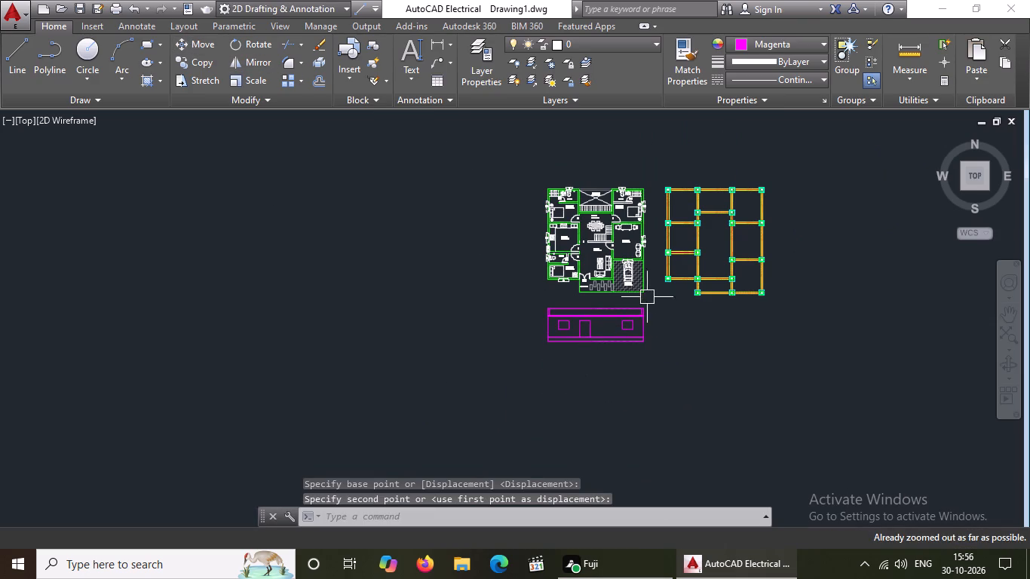
scroll(655, 282, up, 3)
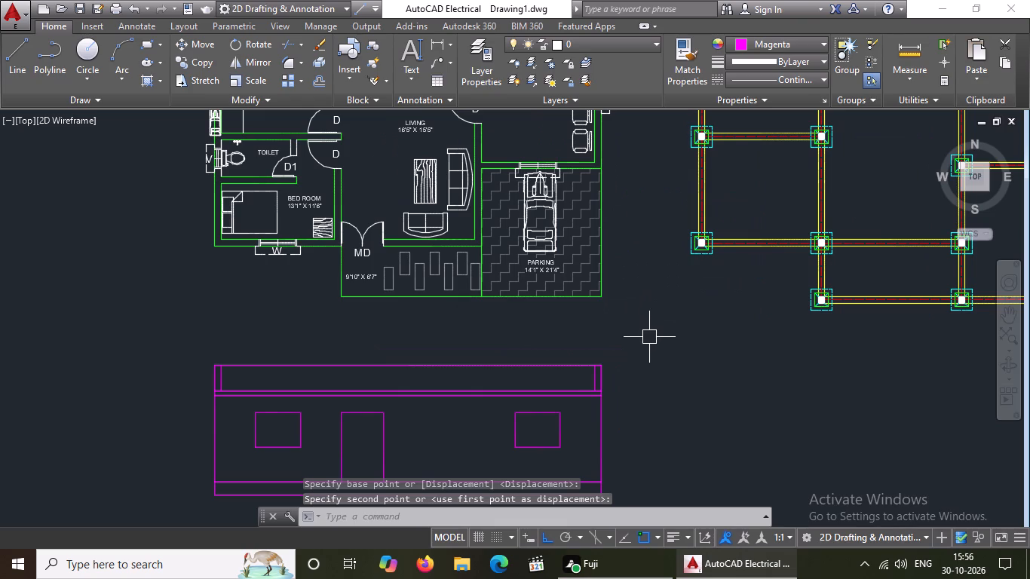
scroll(434, 335, down, 1)
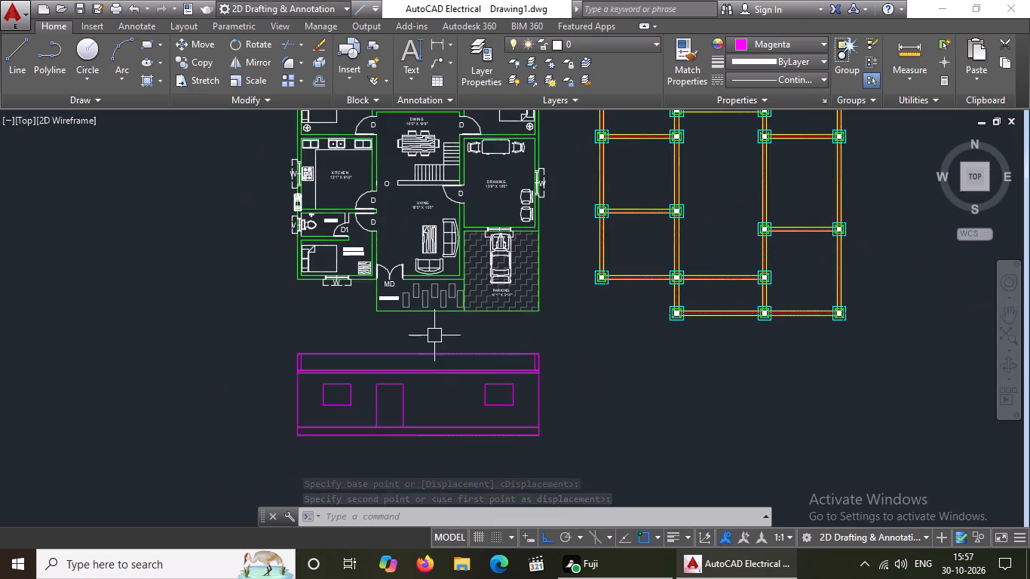
scroll(384, 458, up, 4)
key(l)
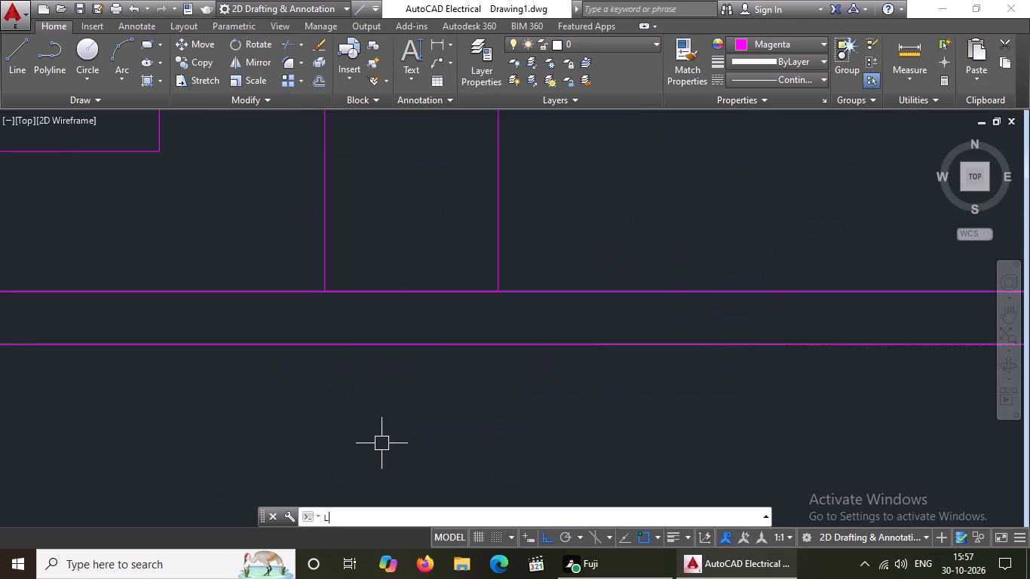
key(Return)
scroll(305, 317, up, 2)
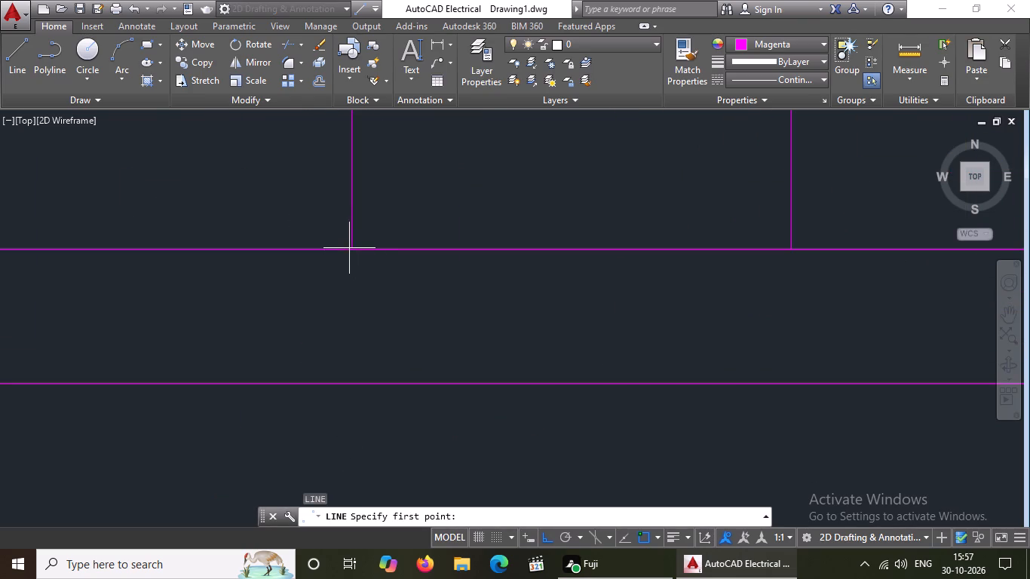
click(352, 247)
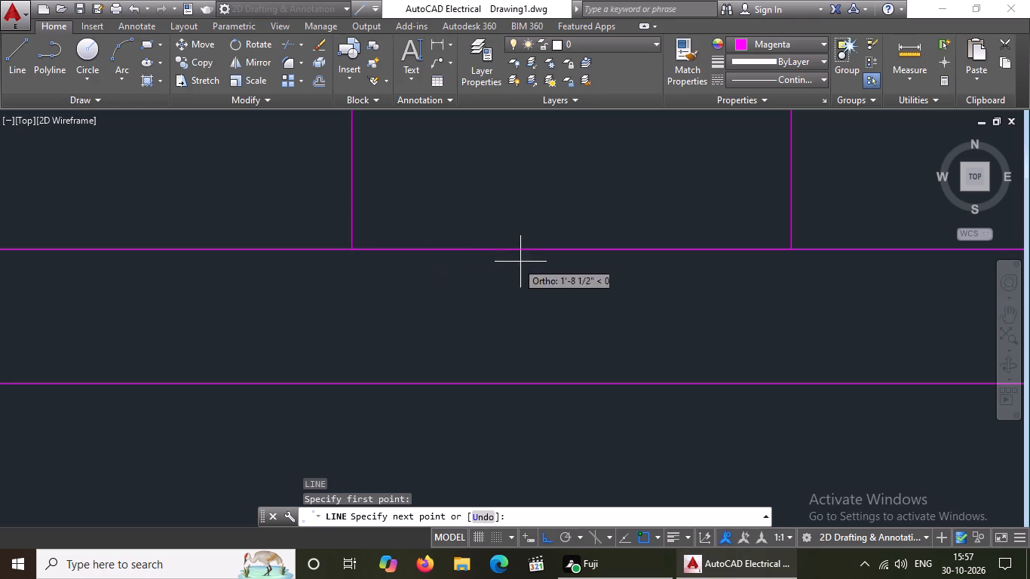
click(791, 247)
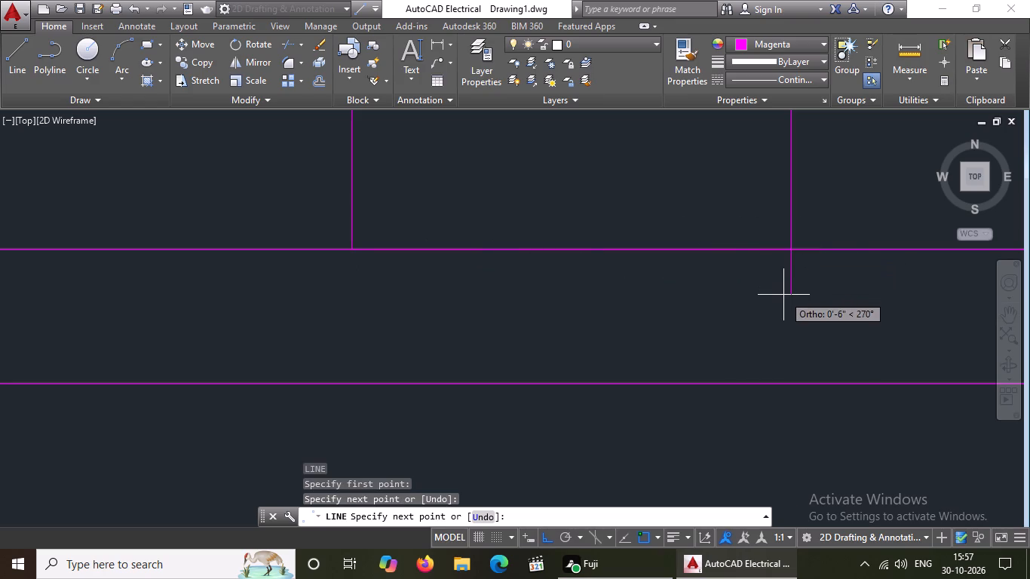
key(Escape)
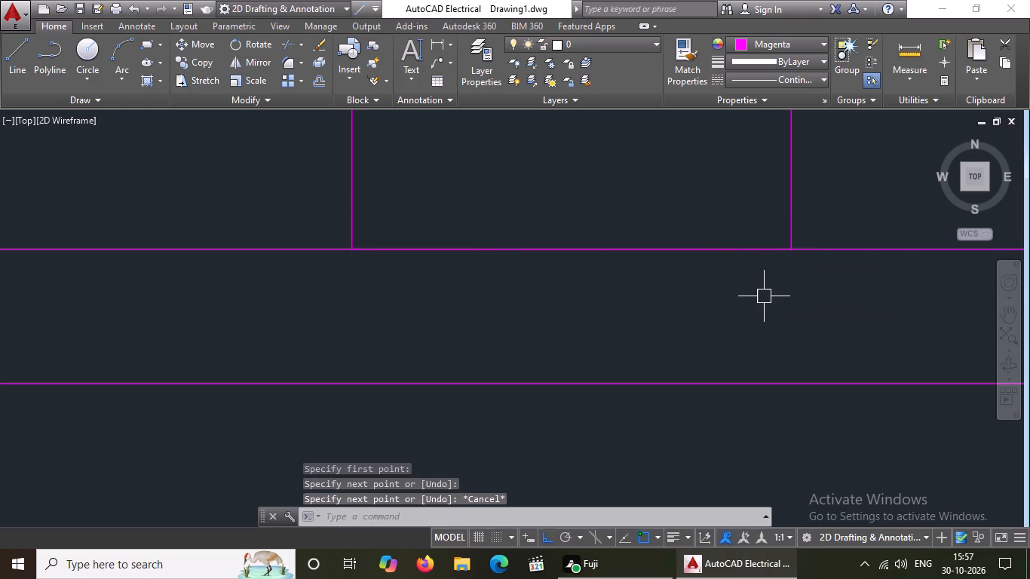
Offset the line at the door's bottom edge 9" downward into the base to form a step.
key(o)
key(Return)
key(9)
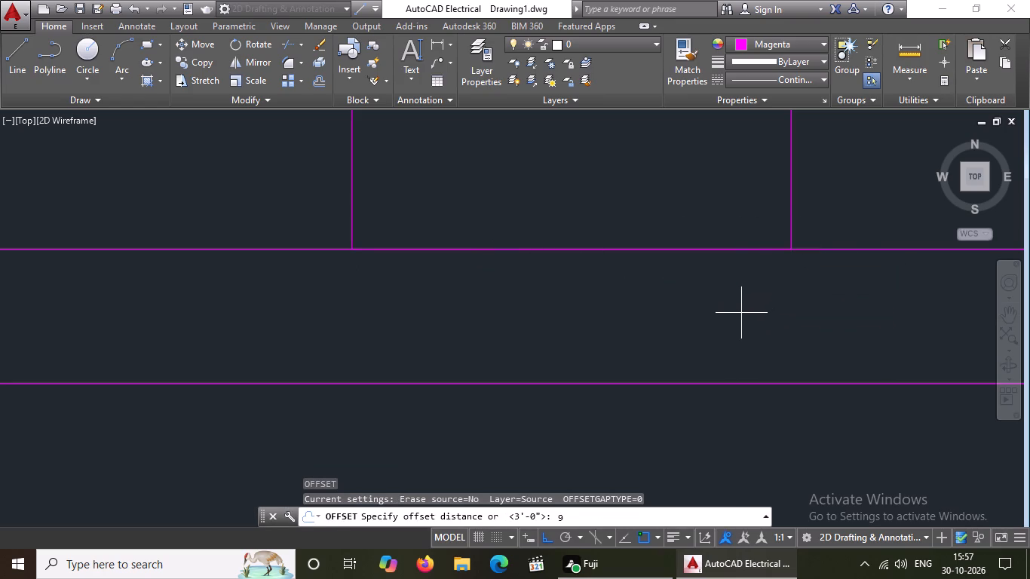
key(shift+quotedbl)
key(Return)
click(587, 247)
click(569, 337)
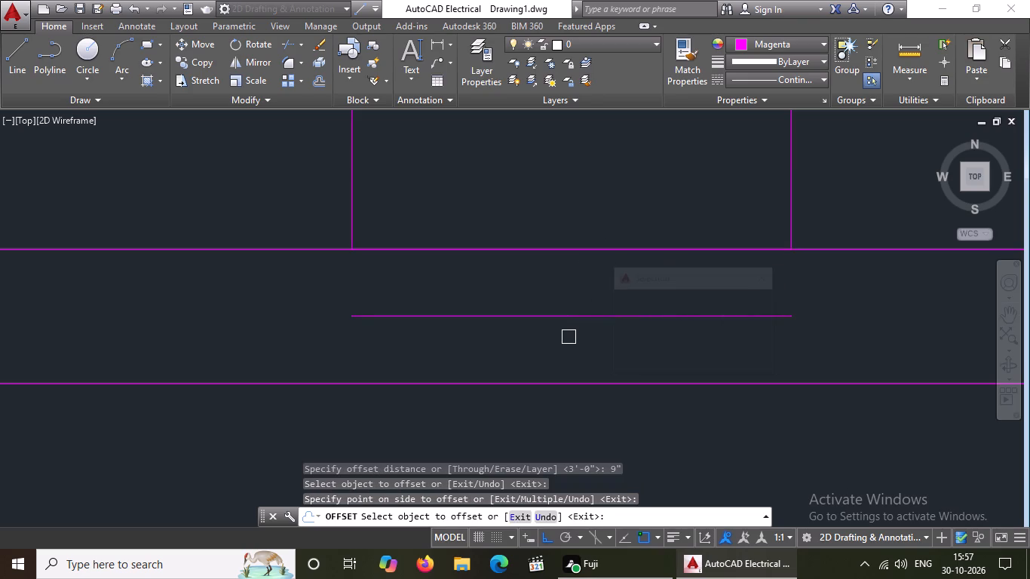
key(Escape)
Draw a vertical line from the door's bottom-left corner down to the bottom edge of the base.
key(l)
key(Return)
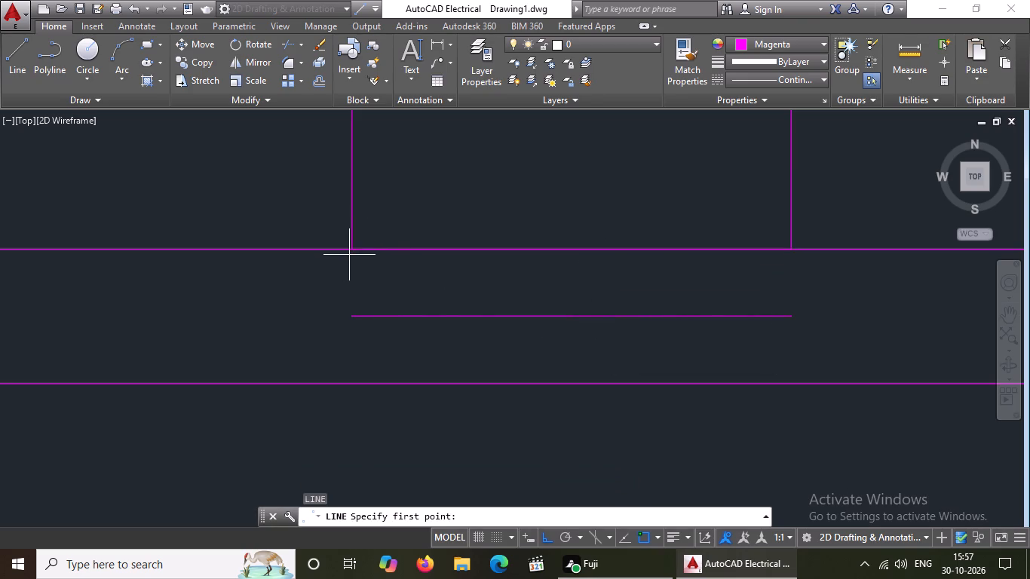
click(351, 249)
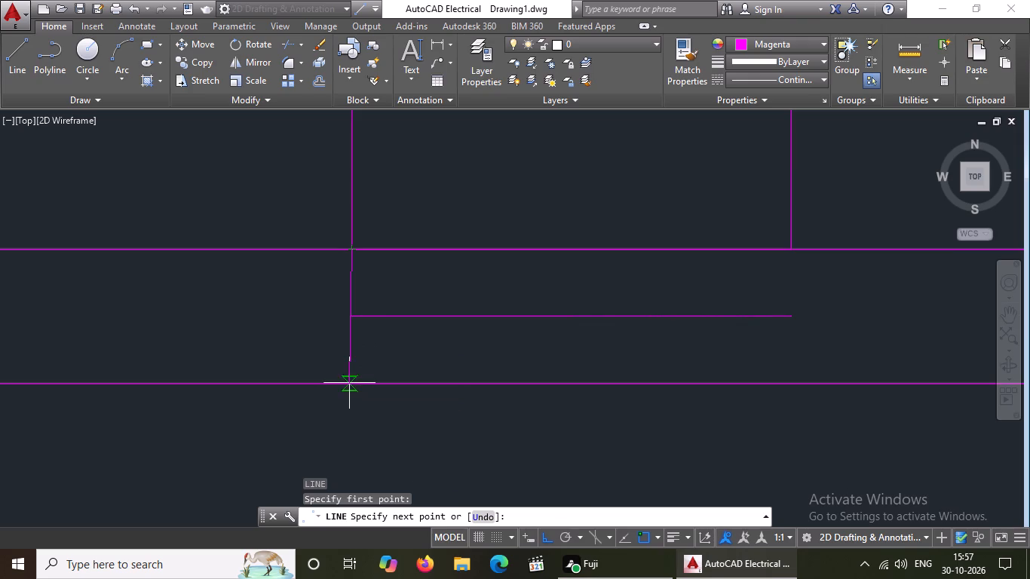
scroll(350, 378, up, 3)
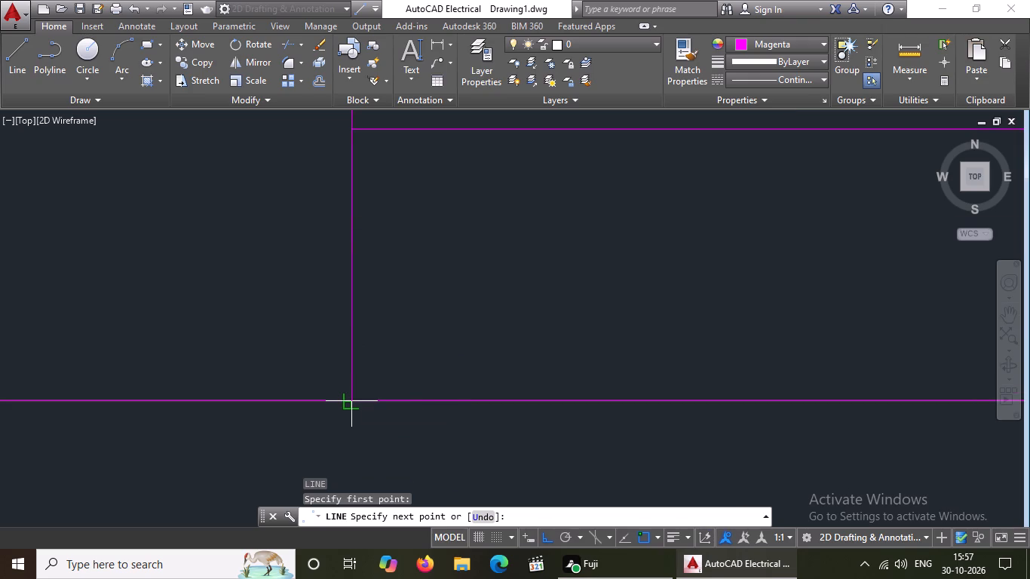
click(351, 403)
scroll(364, 431, down, 3)
key(Escape)
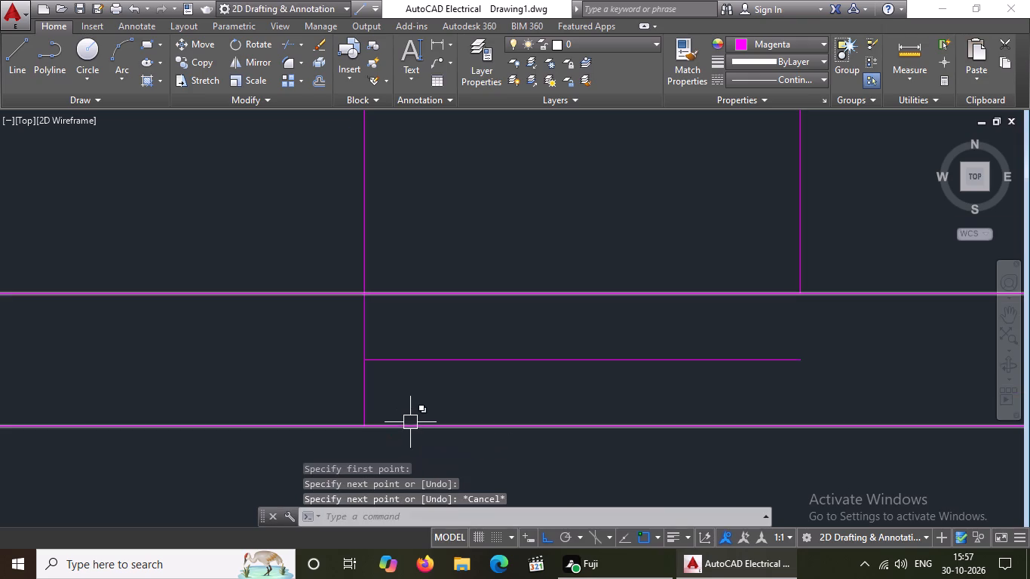
Draw a 1'-6" vertical line from the door's bottom-right corner down to the bottom edge of the base.
key(l)
key(Return)
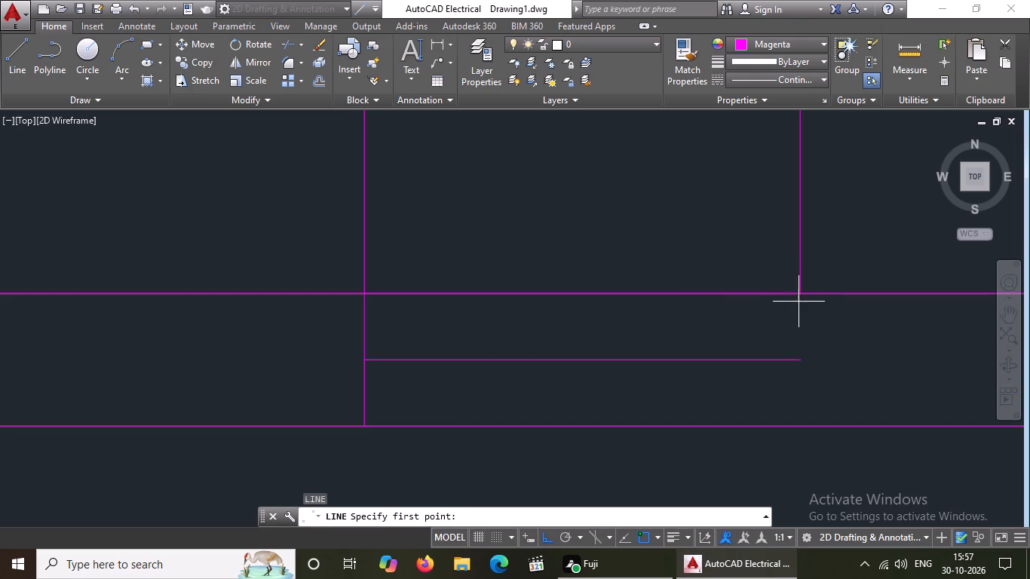
click(801, 295)
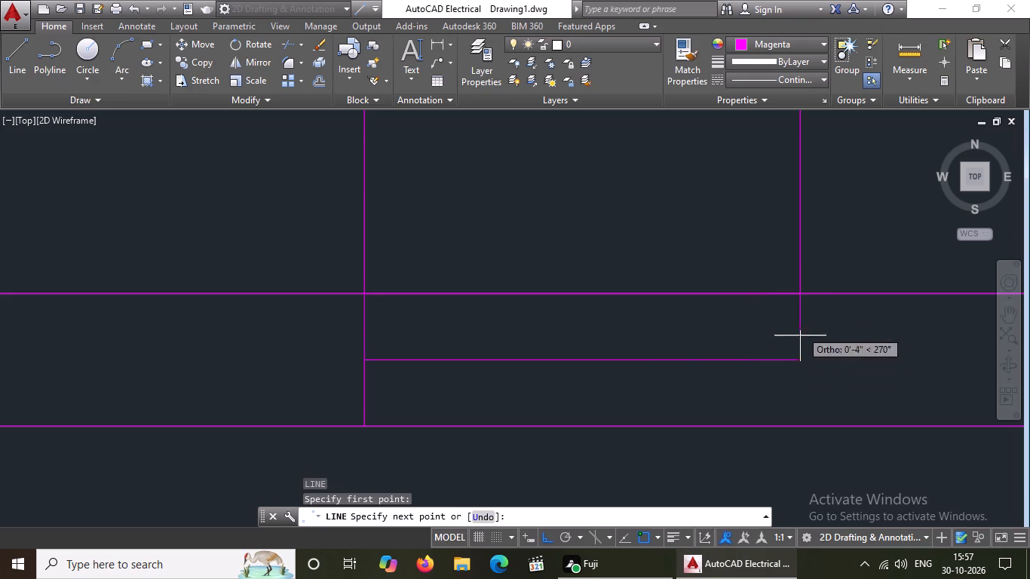
scroll(805, 436, up, 3)
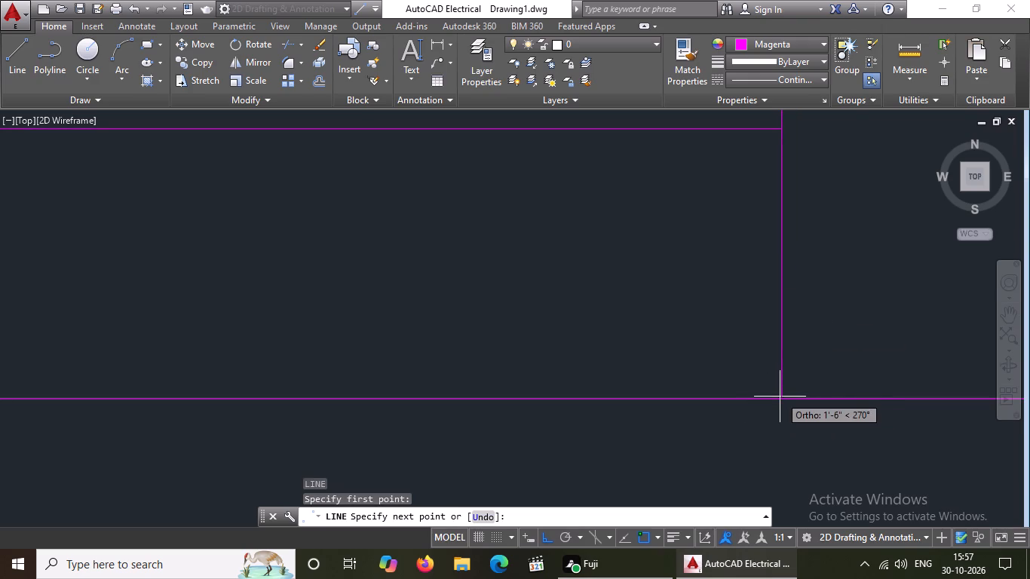
click(782, 400)
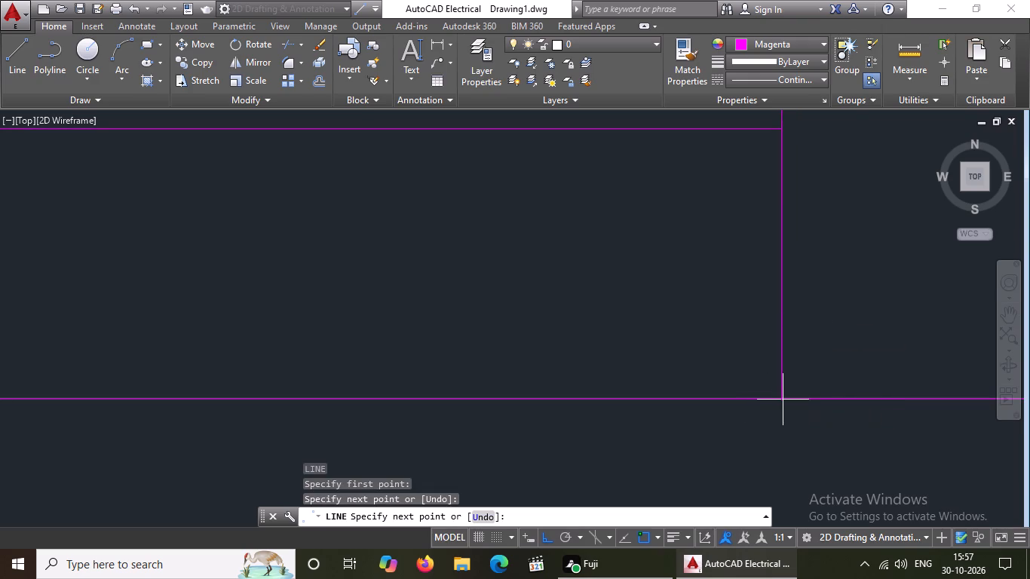
scroll(783, 401, down, 4)
key(Escape)
Offset both window rectangles 5" inward to form the window frames.
scroll(627, 404, down, 4)
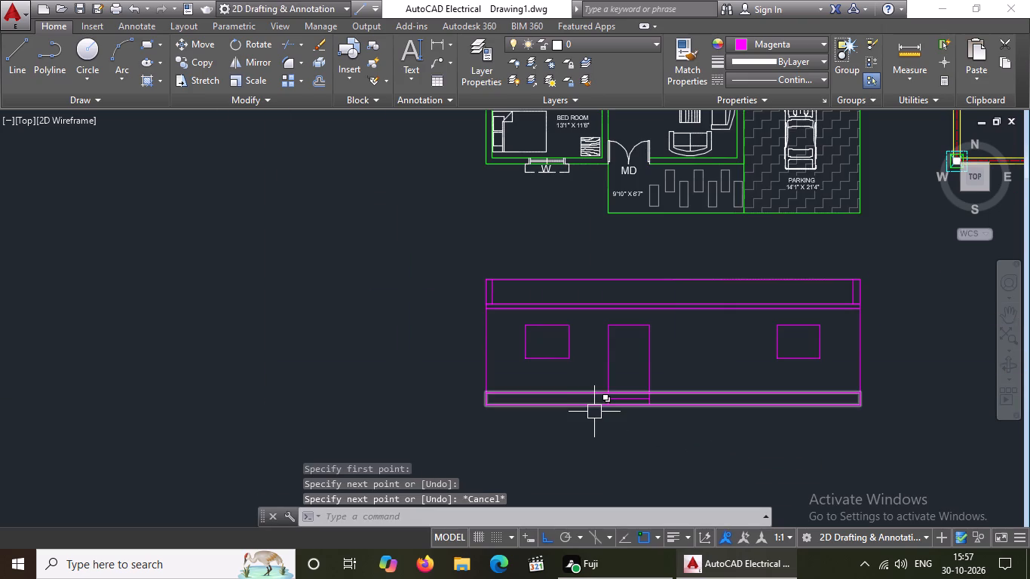
middle_drag(574, 405, 474, 405)
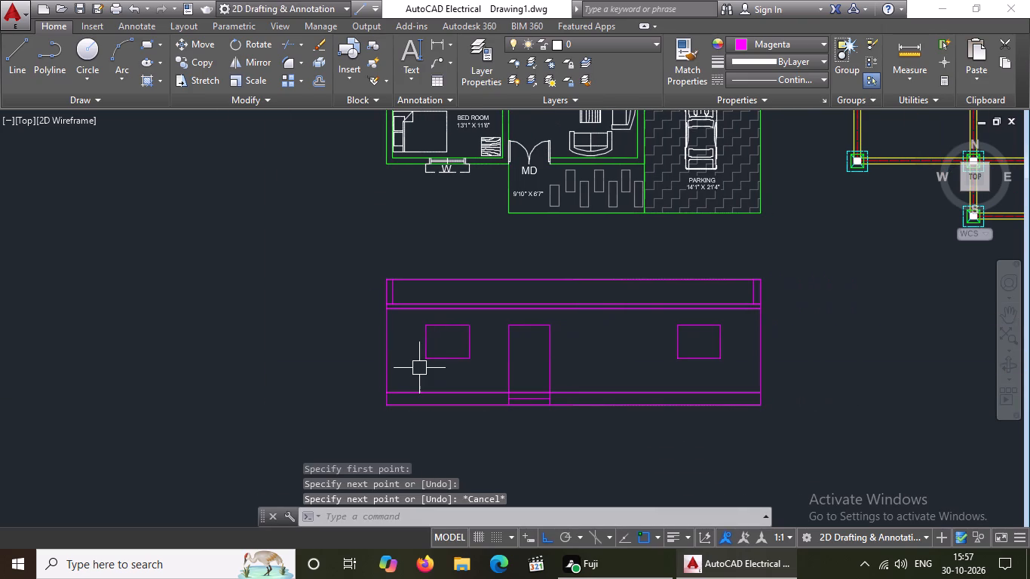
key(o)
key(Return)
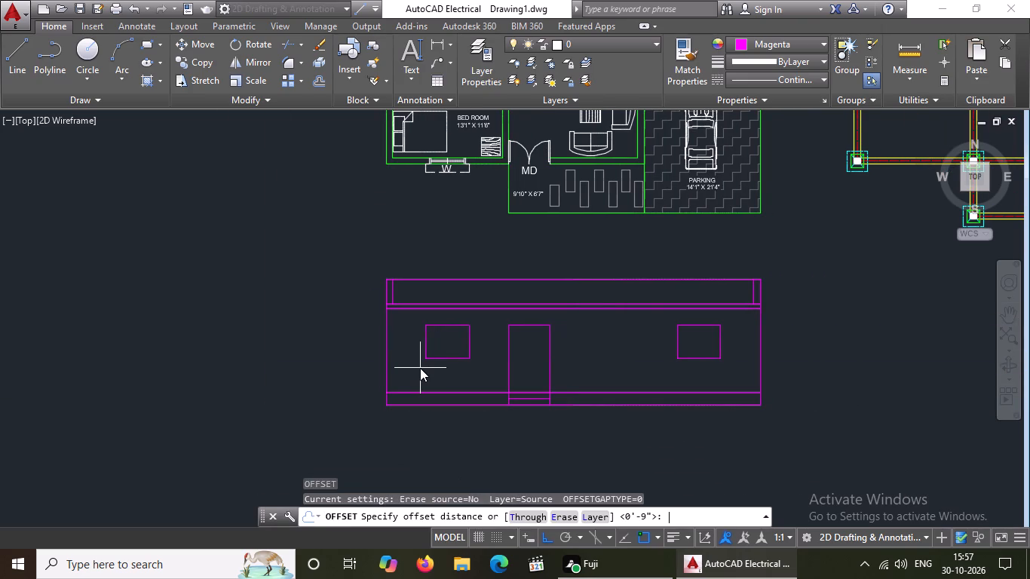
key(5)
key(shift+quotedbl)
key(Return)
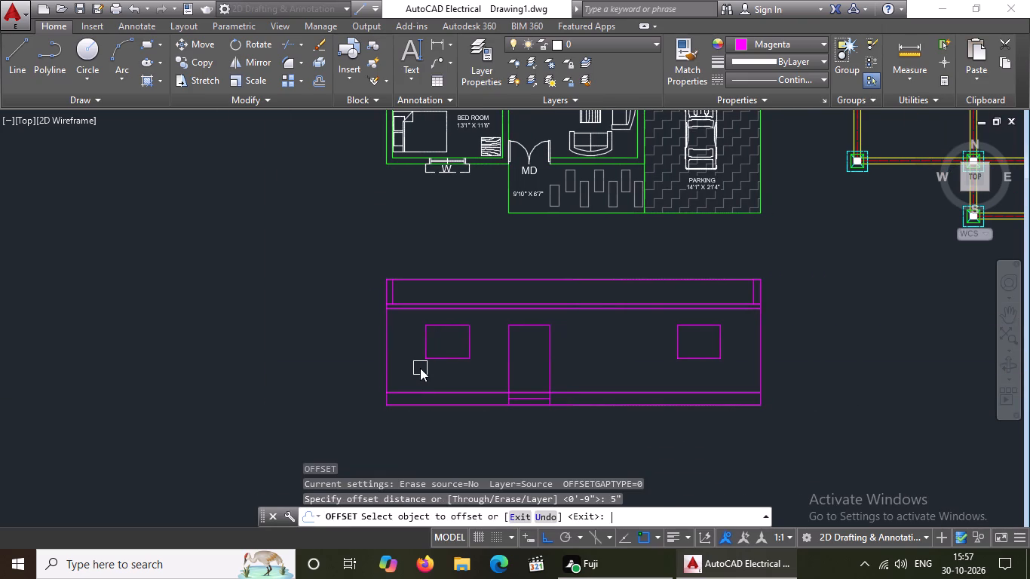
scroll(449, 355, up, 2)
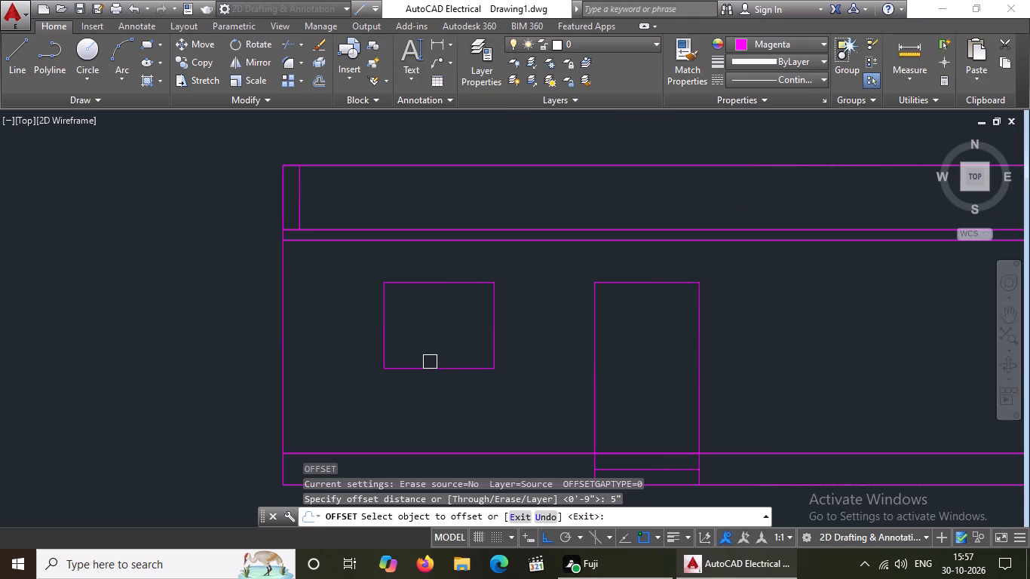
click(429, 364)
click(428, 355)
scroll(422, 357, down, 2)
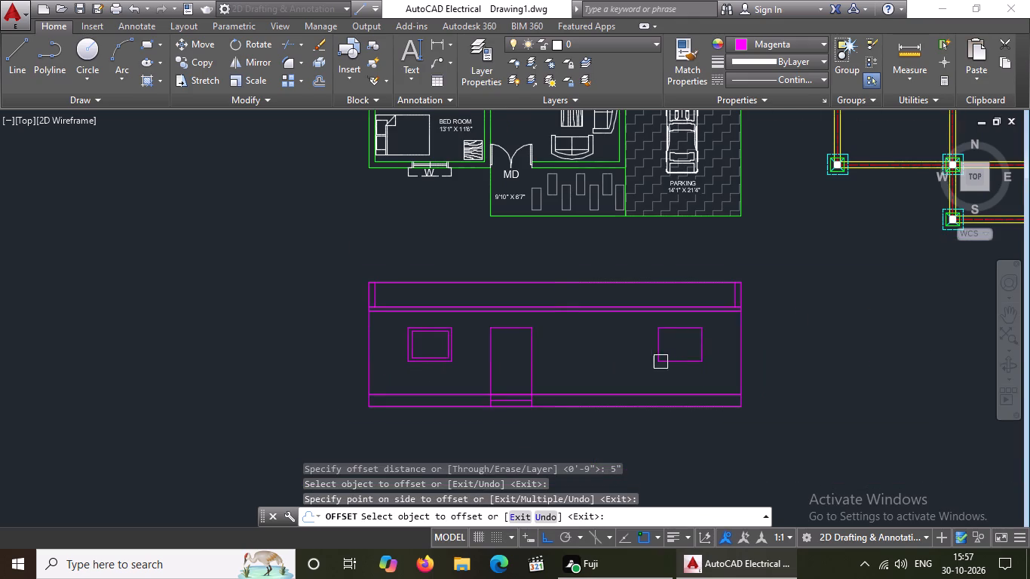
click(680, 357)
click(679, 345)
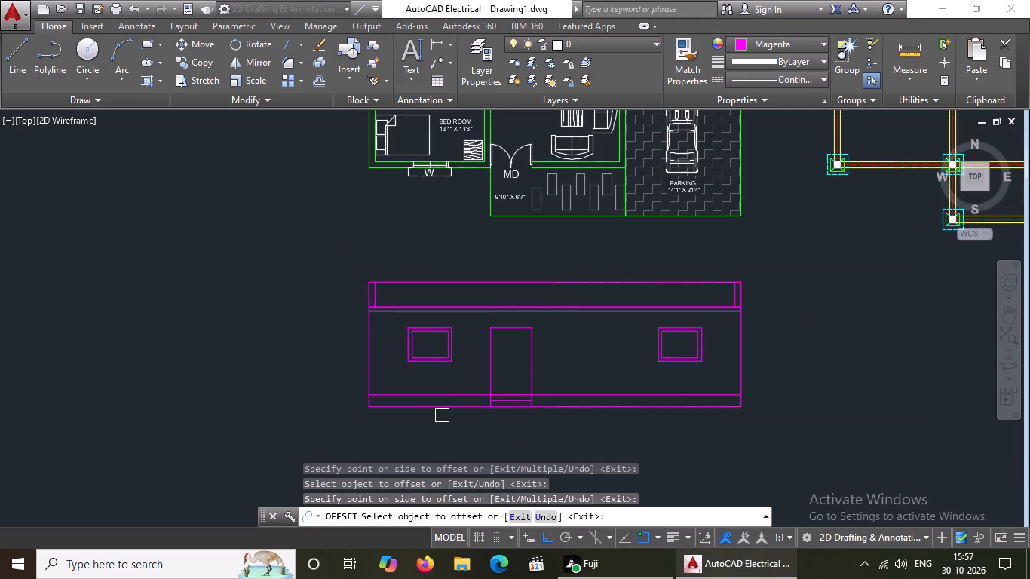
key(Escape)
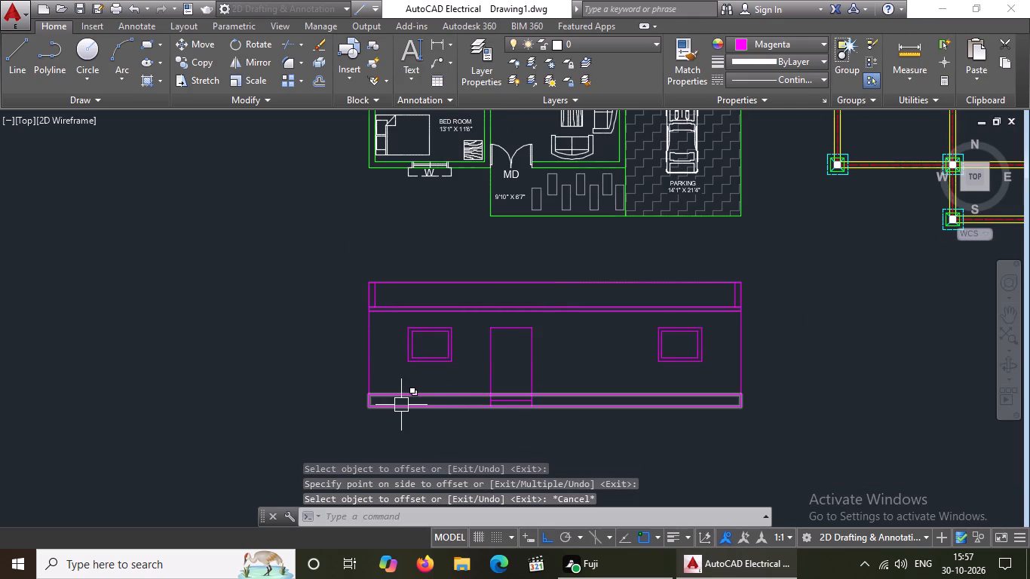
Draw a 5' horizontal ground line outward from the bottom-right corner of the elevation's base.
scroll(394, 398, down, 2)
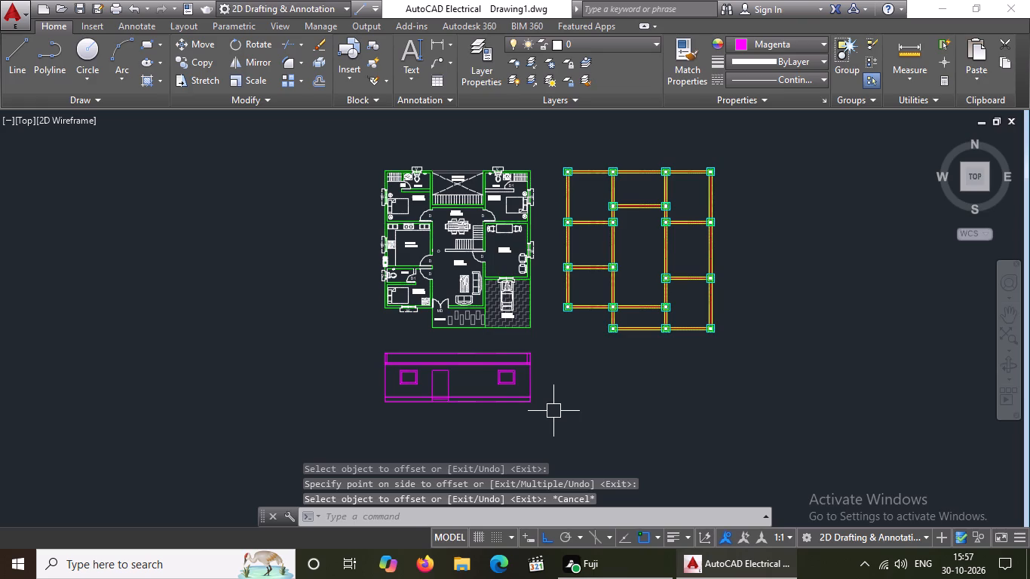
scroll(505, 409, up, 2)
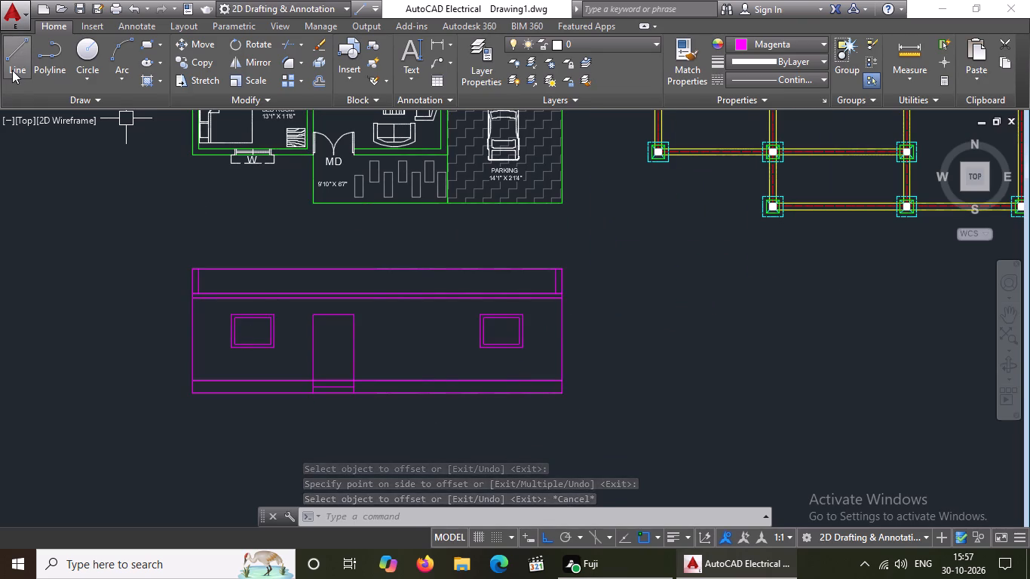
click(12, 70)
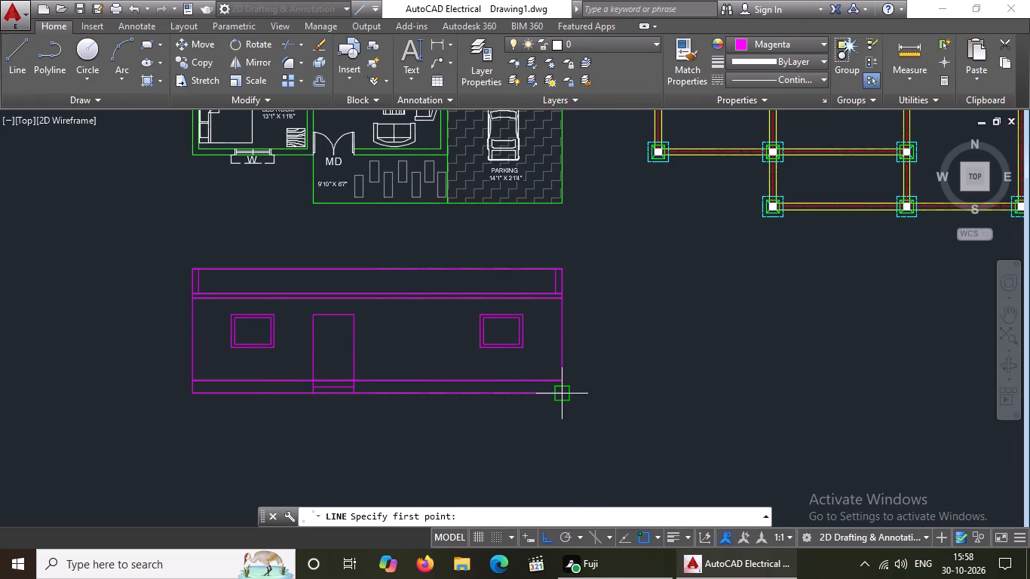
drag(560, 392, 567, 391)
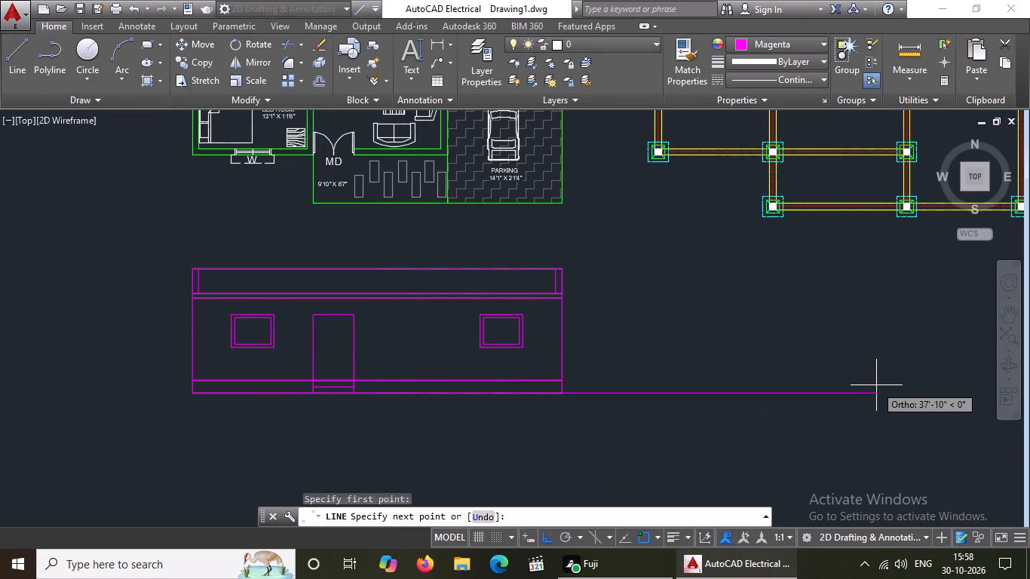
text(5')
key(Return)
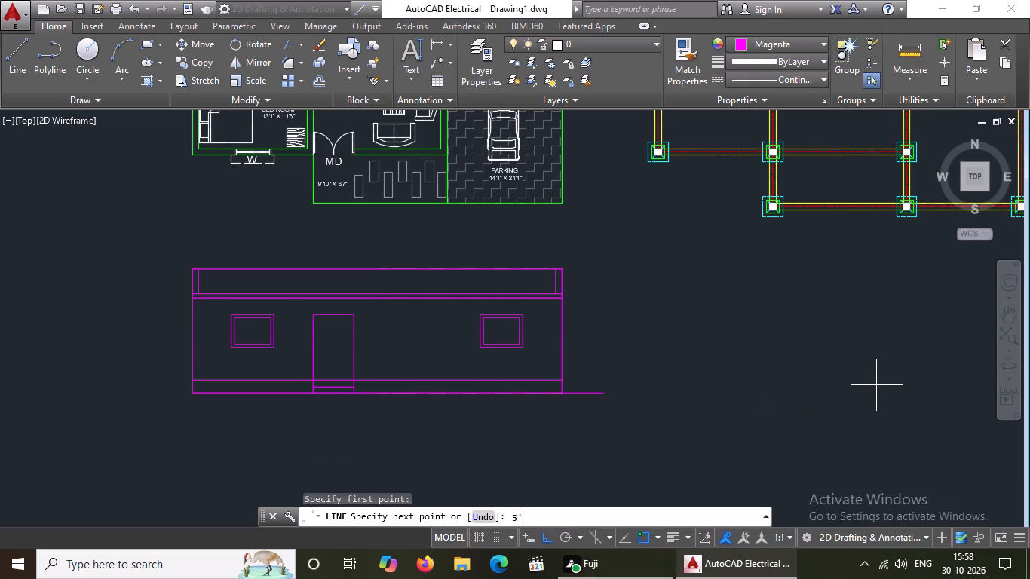
key(Return)
Draw a 5' horizontal ground line outward from the bottom-left corner of the elevation's base.
key(l)
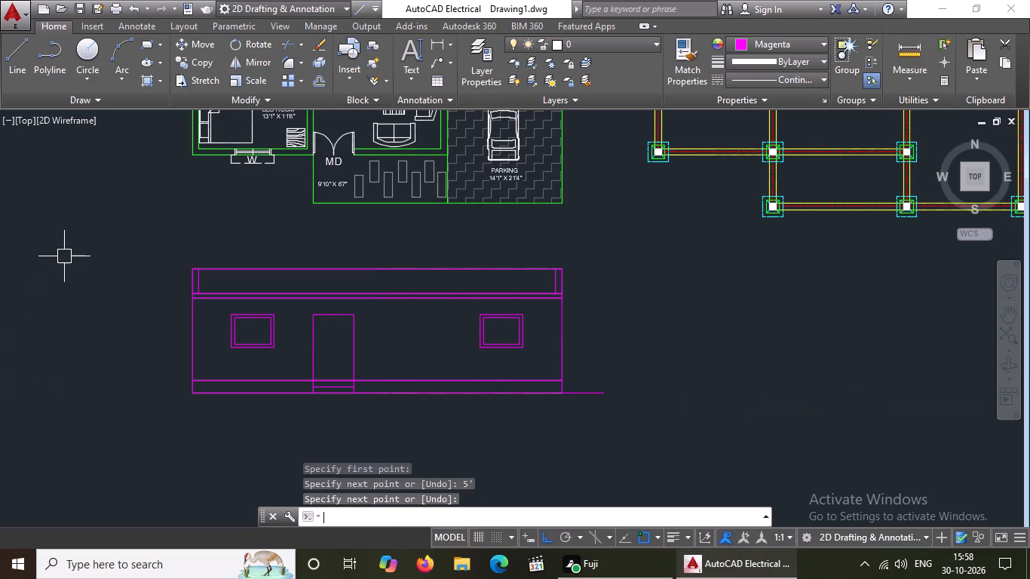
key(Return)
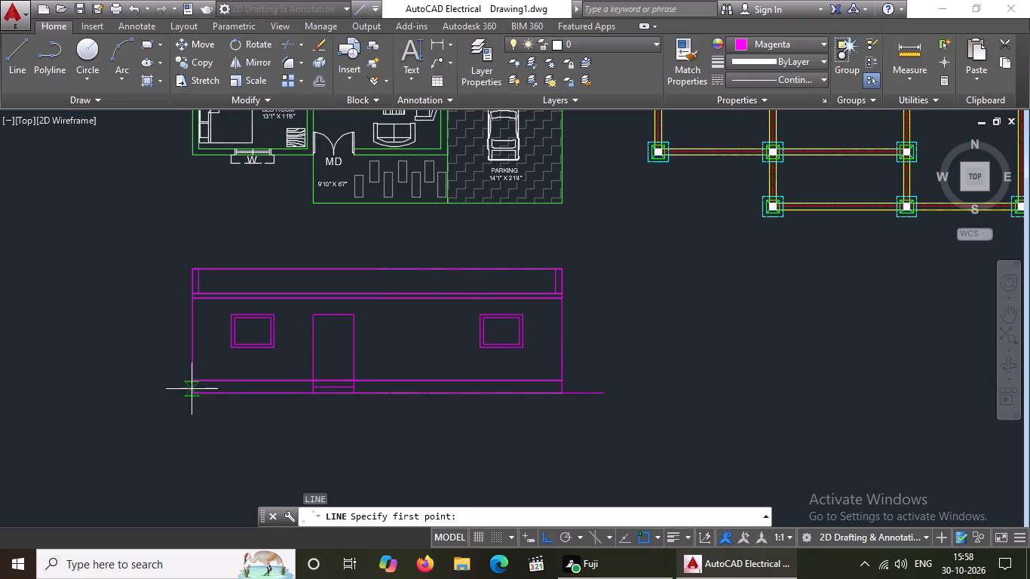
drag(191, 396, 167, 394)
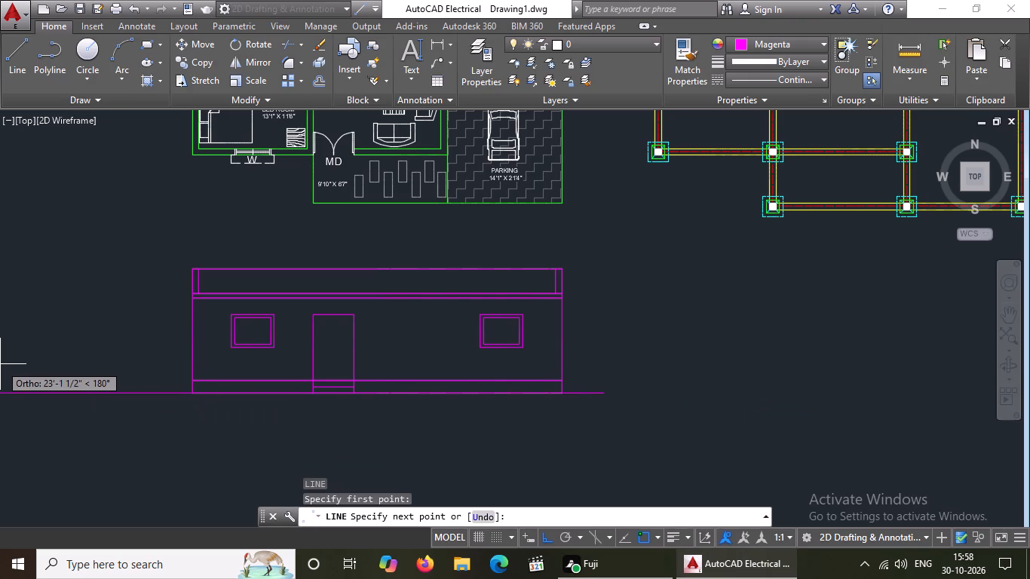
text(5')
key(Return)
key(Return)
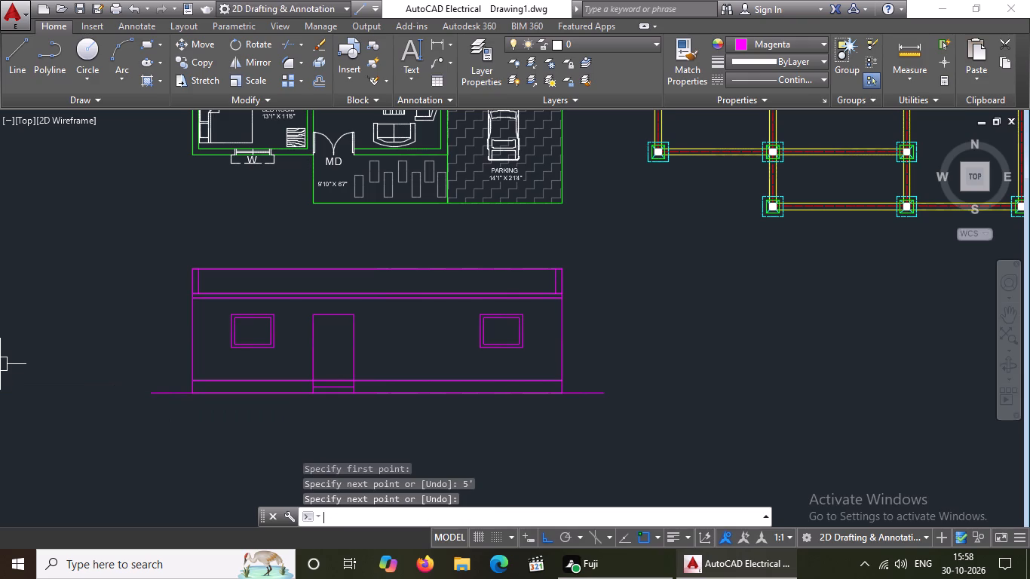
With Ortho off, draw a short slanted line running down and left from the ground line near its left end.
scroll(168, 403, down, 2)
scroll(117, 419, up, 2)
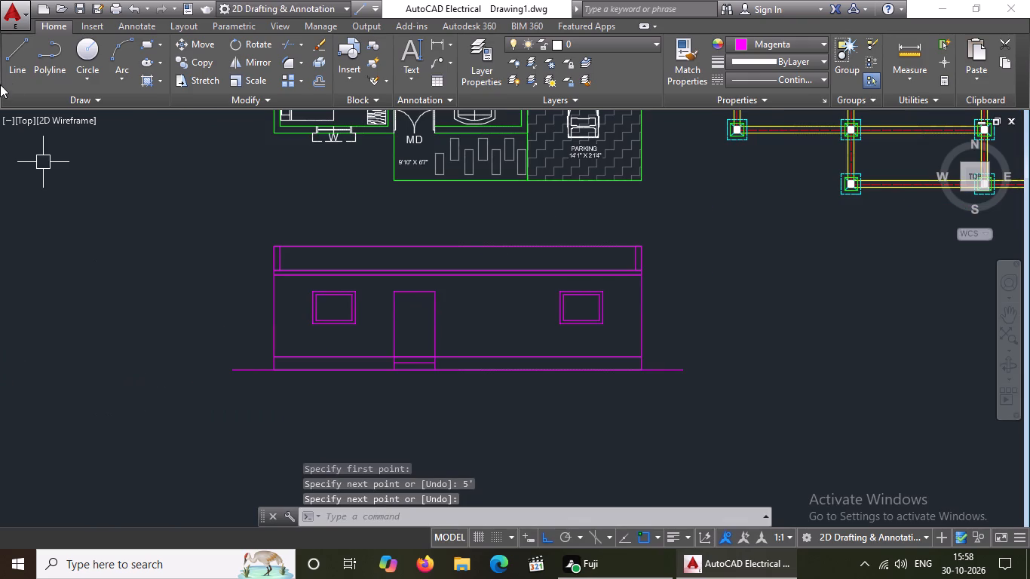
click(20, 53)
scroll(224, 386, up, 2)
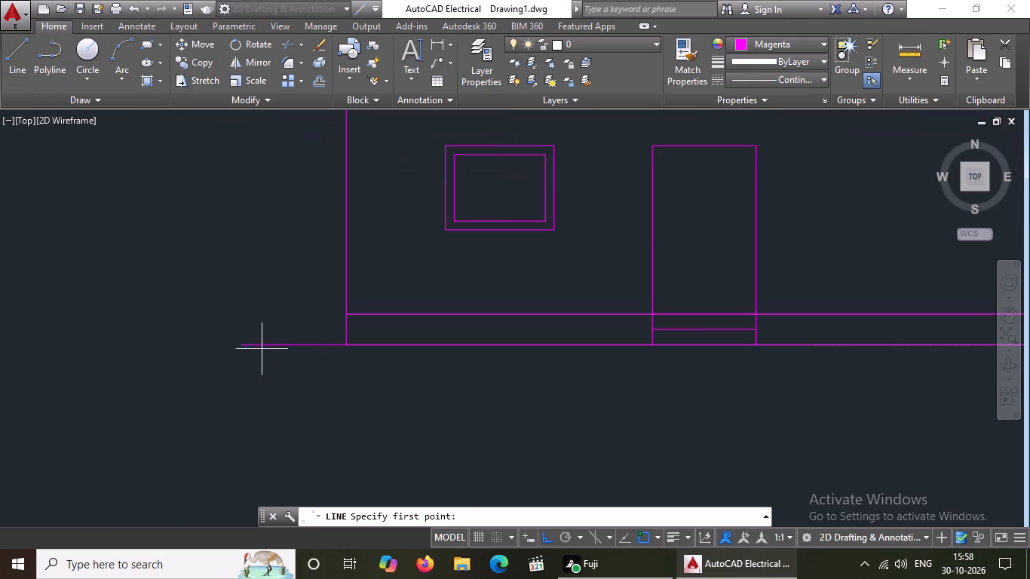
scroll(258, 350, up, 3)
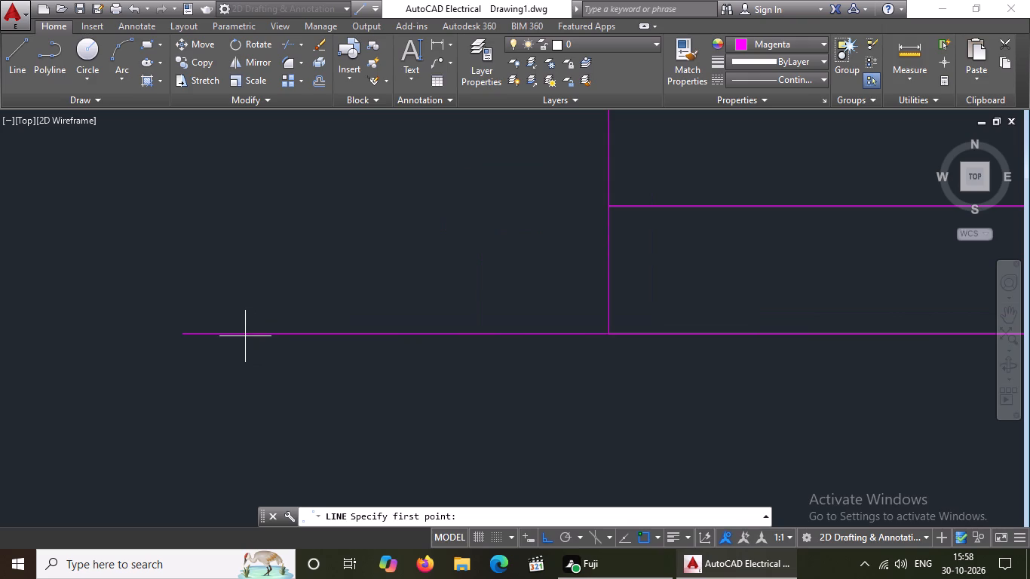
click(244, 335)
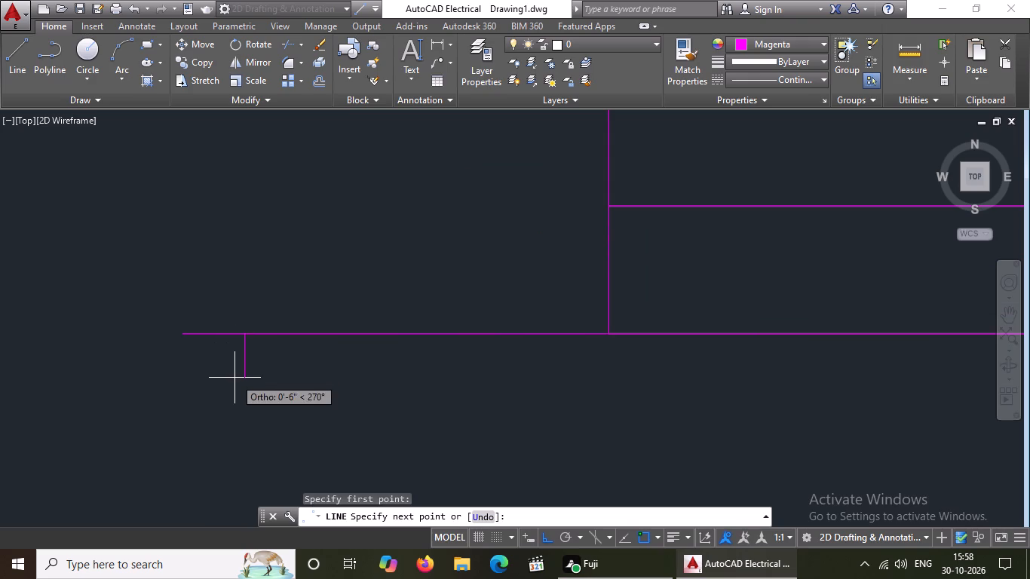
click(540, 538)
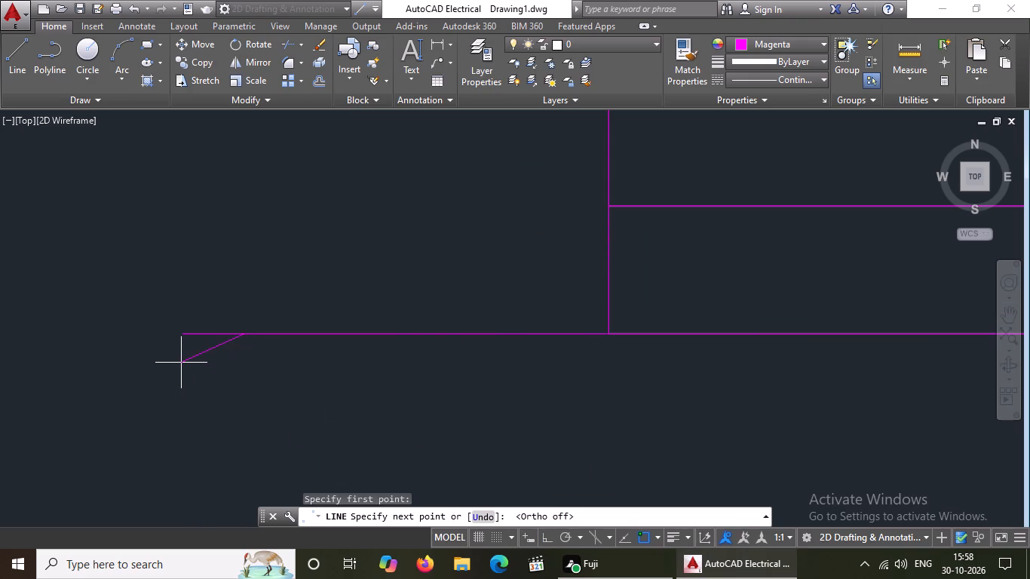
scroll(185, 367, down, 5)
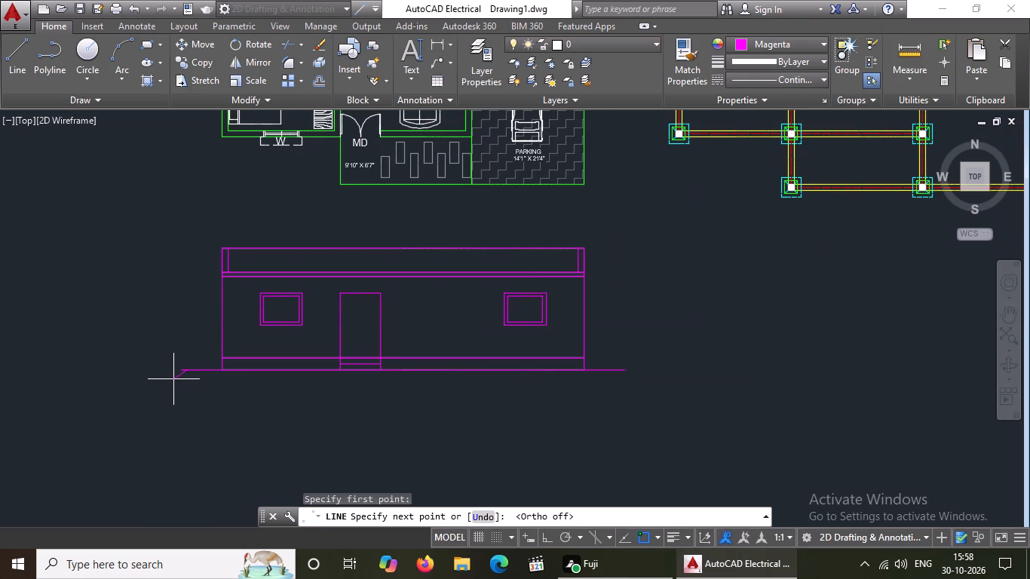
click(172, 378)
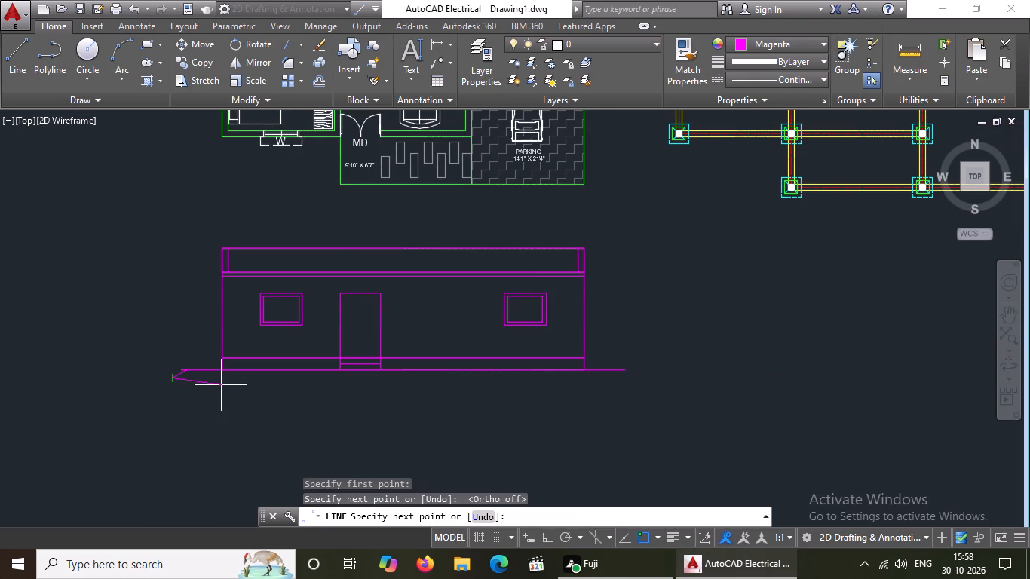
key(Escape)
Mirror the slanted line about a vertical axis through its upper endpoint with Ortho on, keeping the original.
scroll(182, 385, up, 3)
drag(99, 314, 125, 329)
click(216, 375)
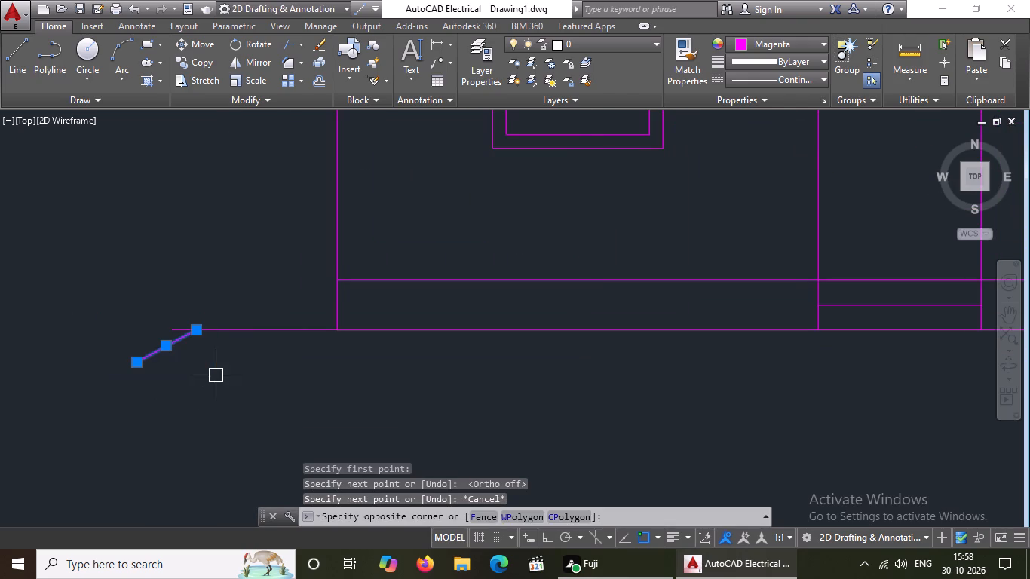
click(255, 63)
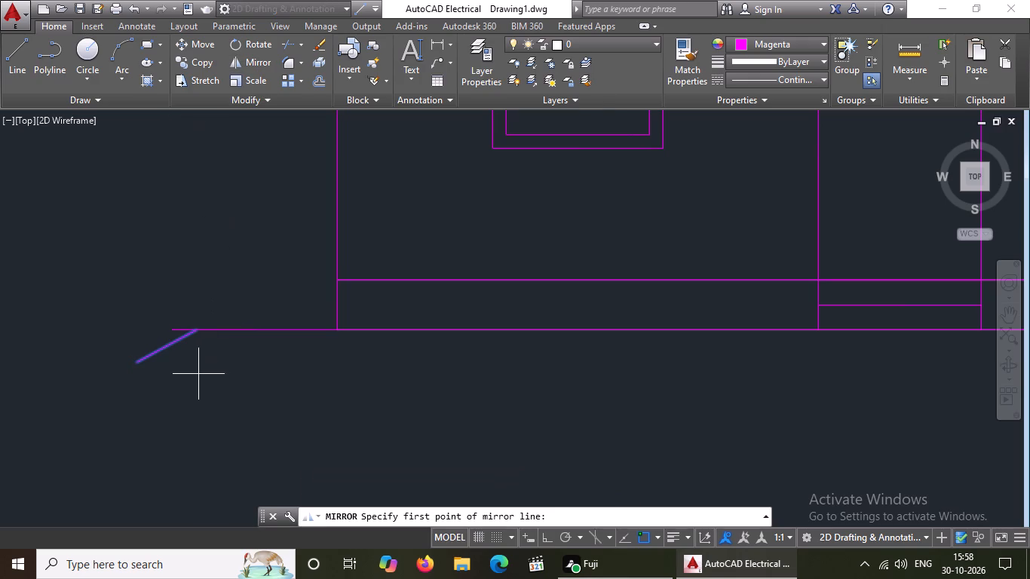
click(195, 332)
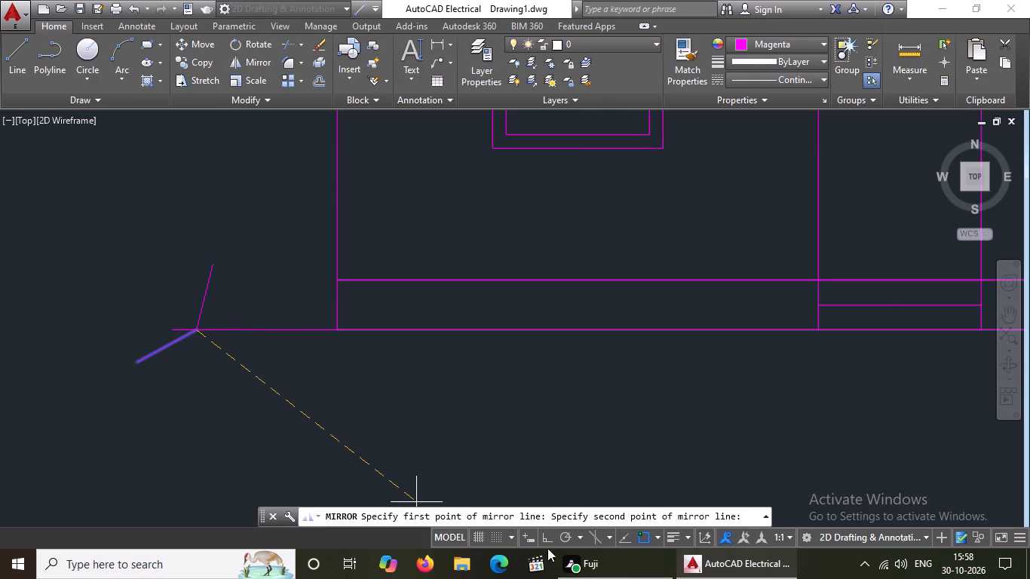
click(549, 533)
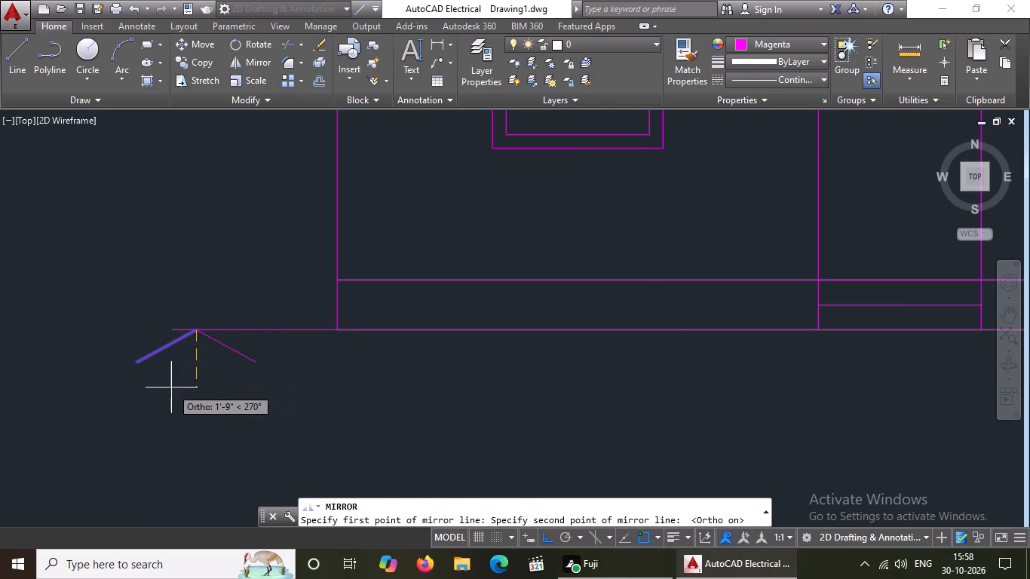
click(171, 388)
text(N)
key(space)
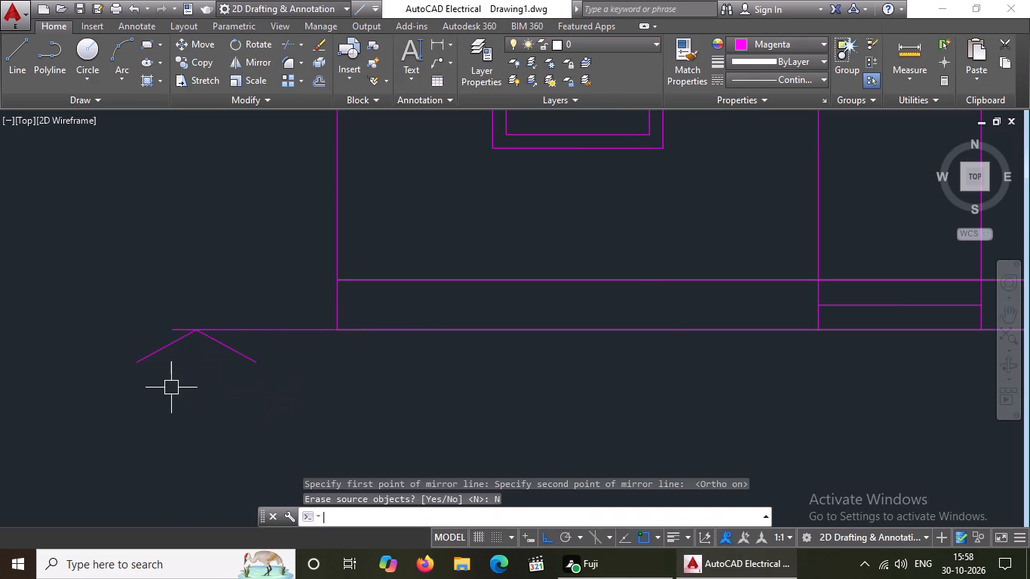
Copy the pair of slanted lines from their apex along the ground line to the right at 5", 10", 15" and 20".
scroll(171, 388, down, 4)
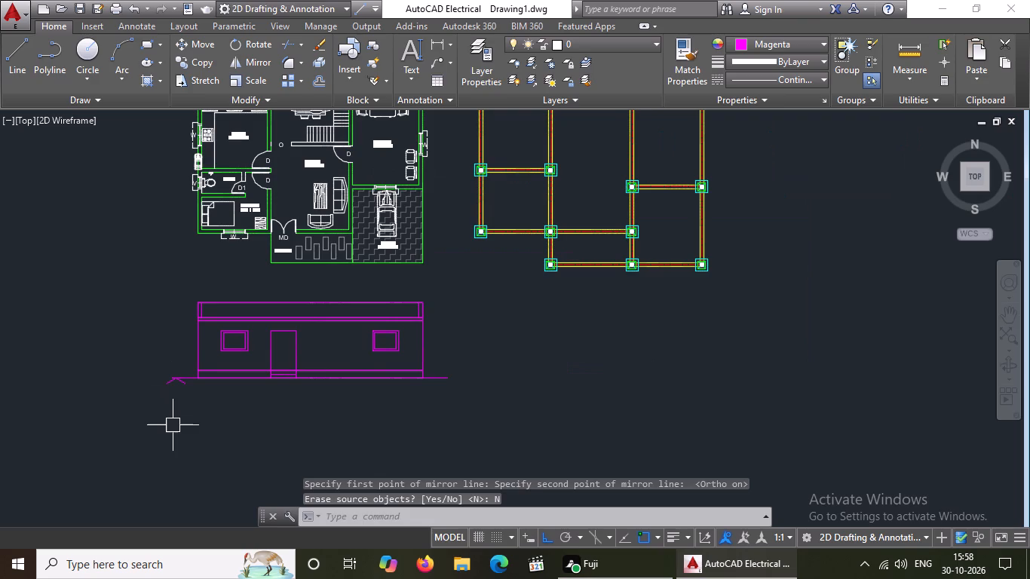
scroll(172, 413, up, 2)
click(120, 309)
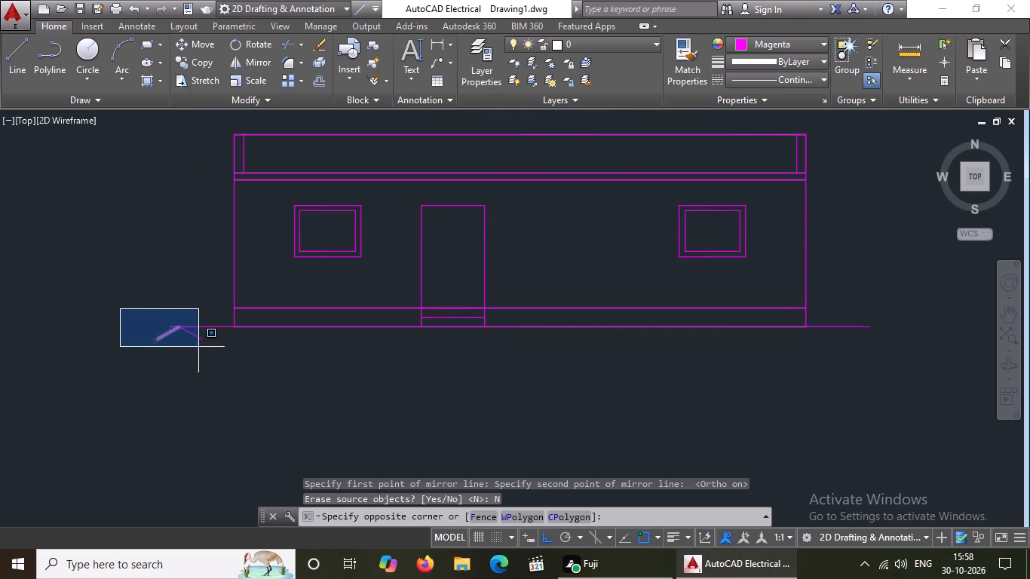
click(216, 369)
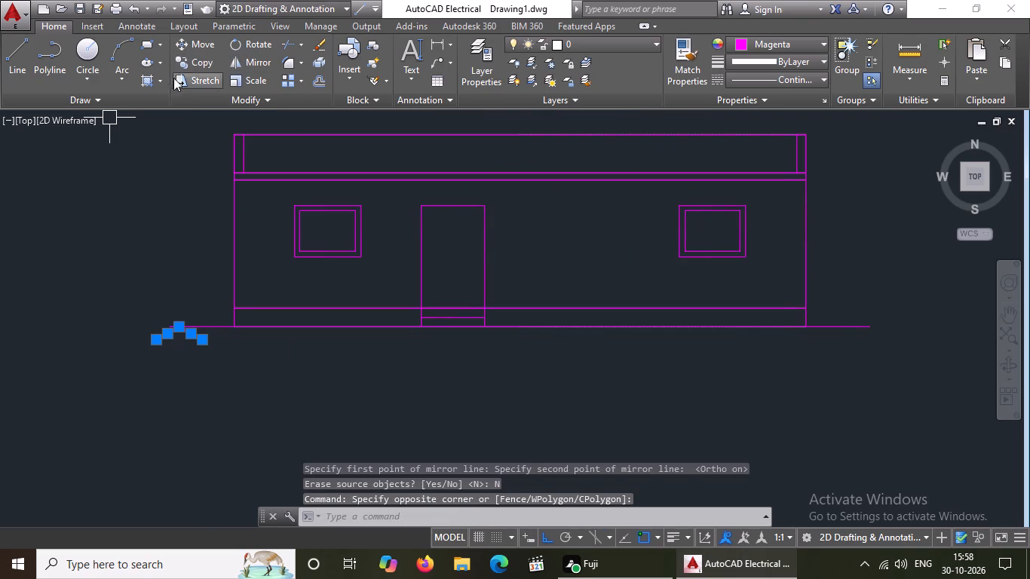
click(191, 60)
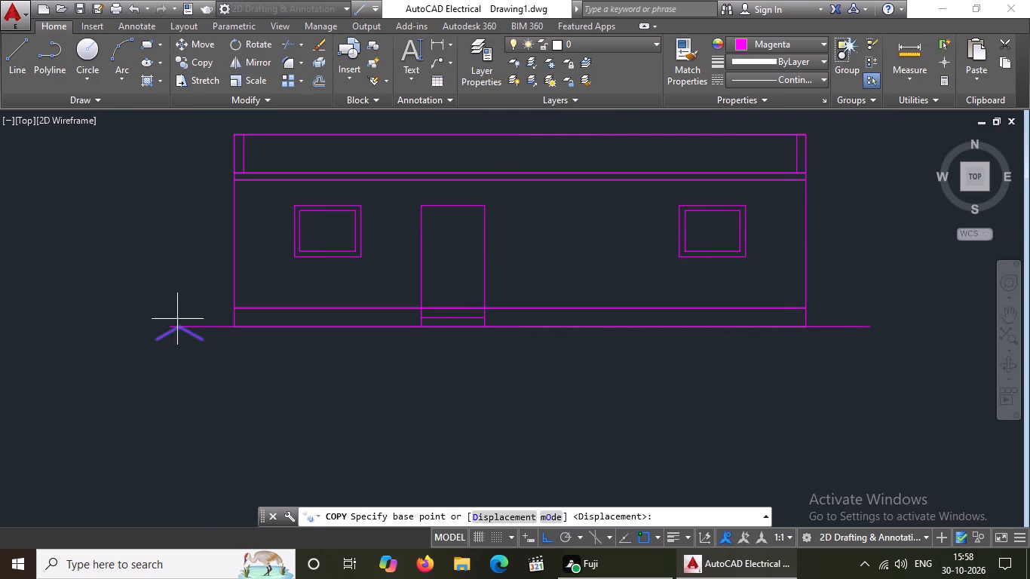
scroll(177, 323, up, 3)
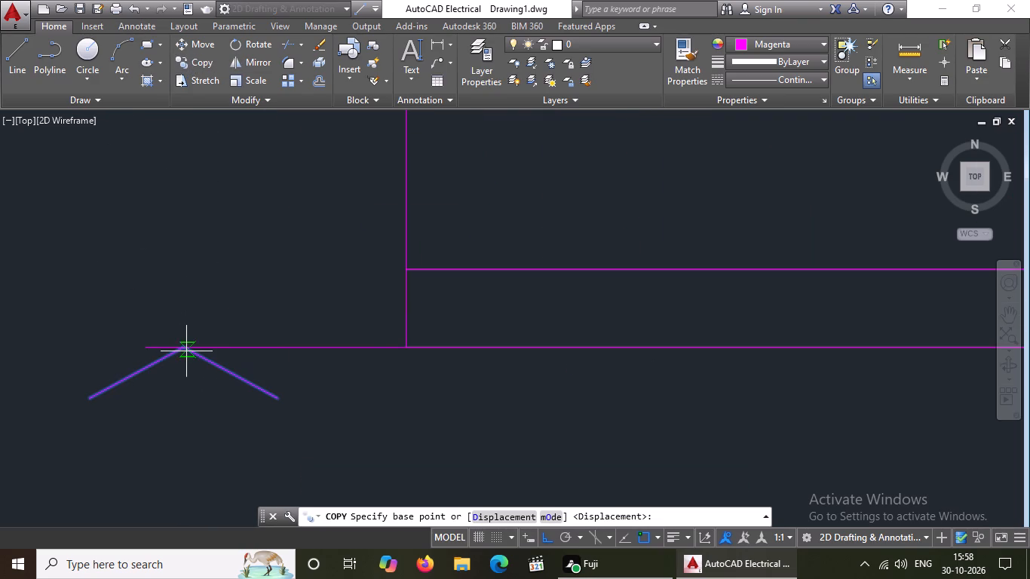
drag(183, 349, 206, 348)
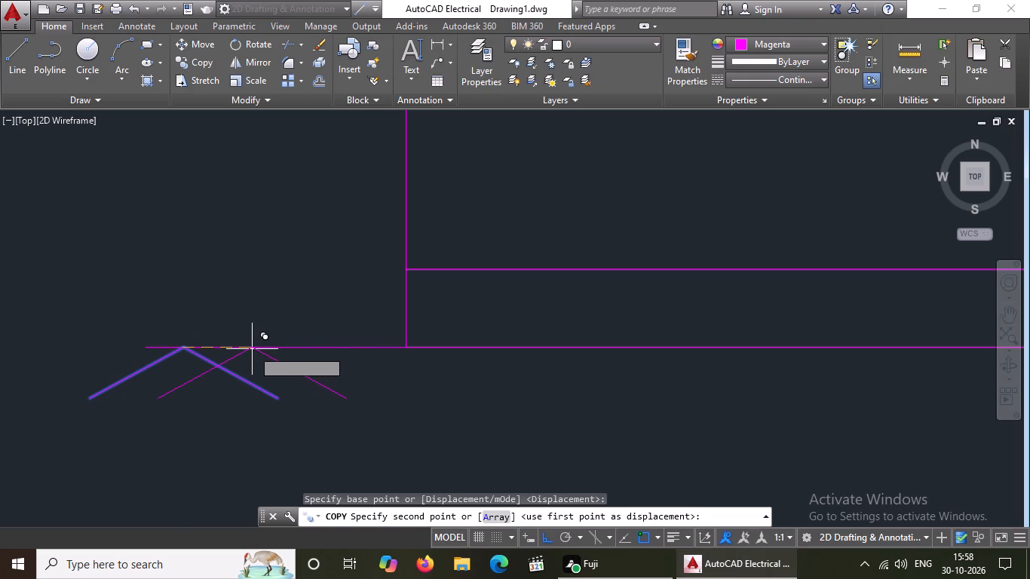
text(5")
key(Return)
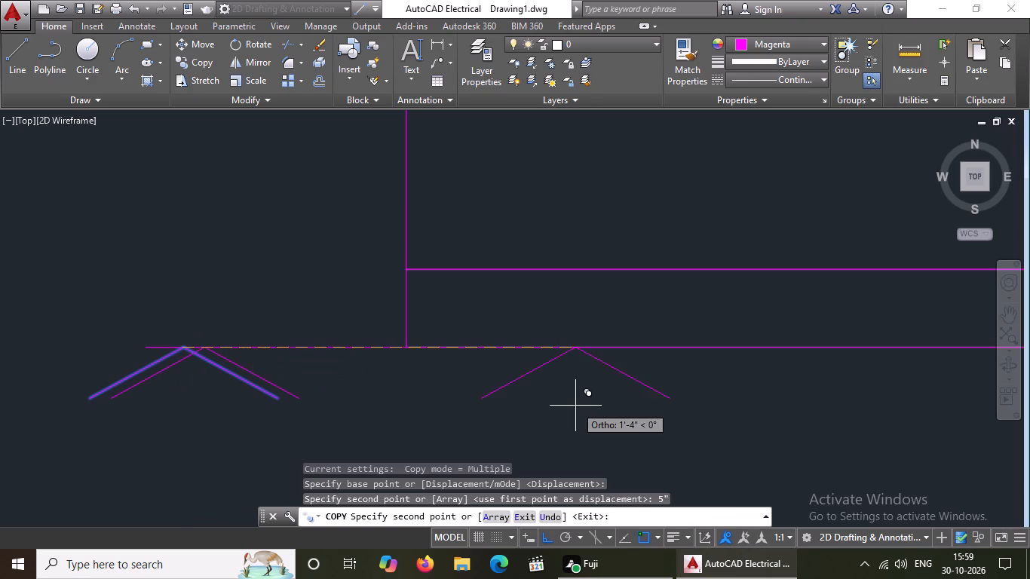
text(10)
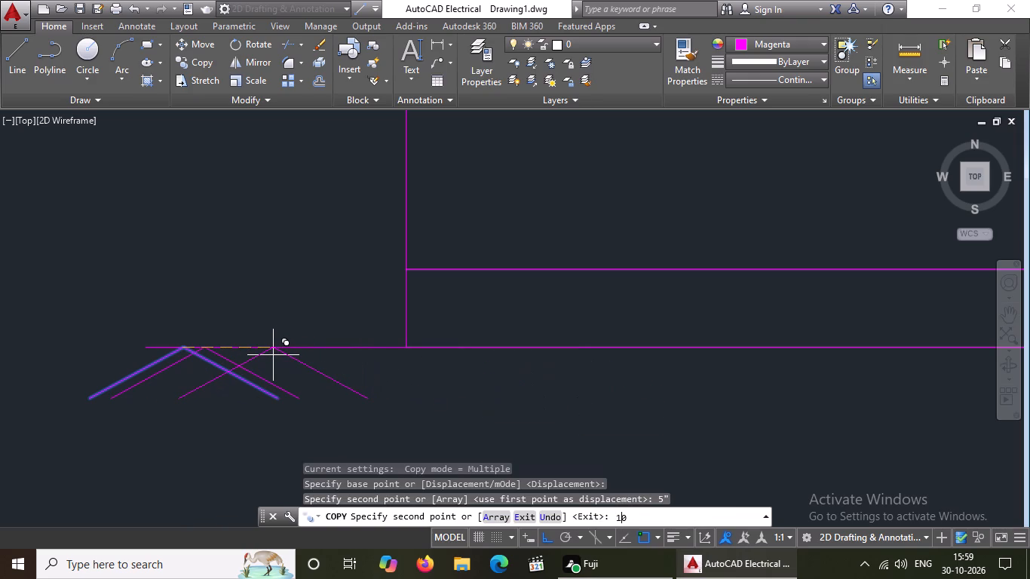
key(shift+quotedbl)
key(Return)
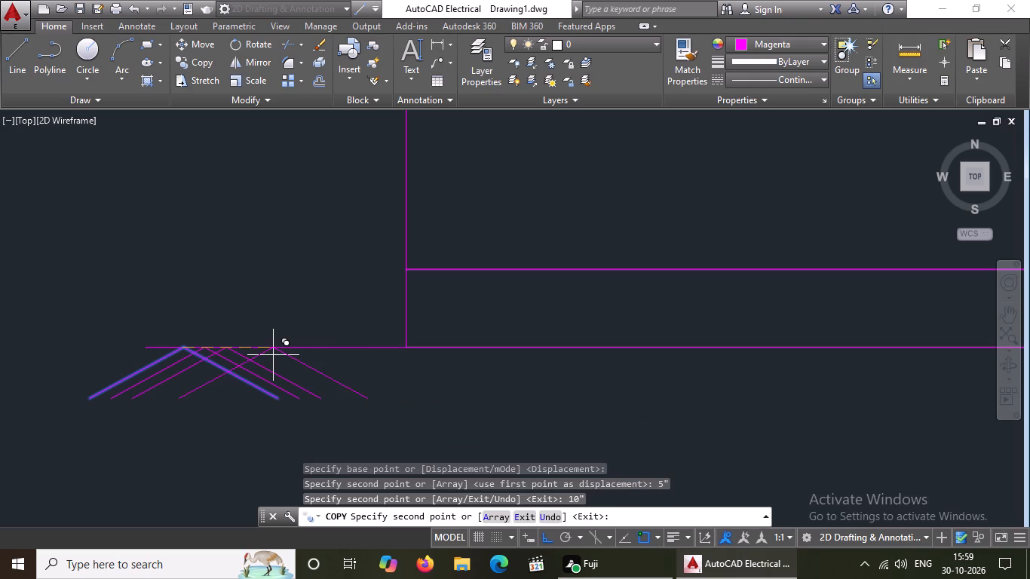
text(15)
key(shift+quotedbl)
key(Return)
text(23)
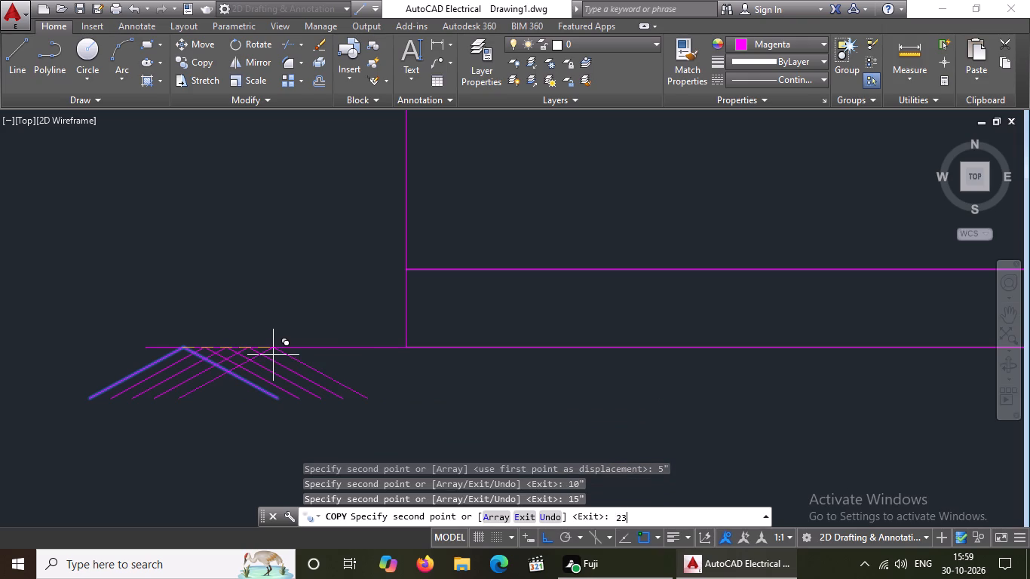
key(BackSpace)
key(0)
key(shift+quotedbl)
key(Return)
key(Return)
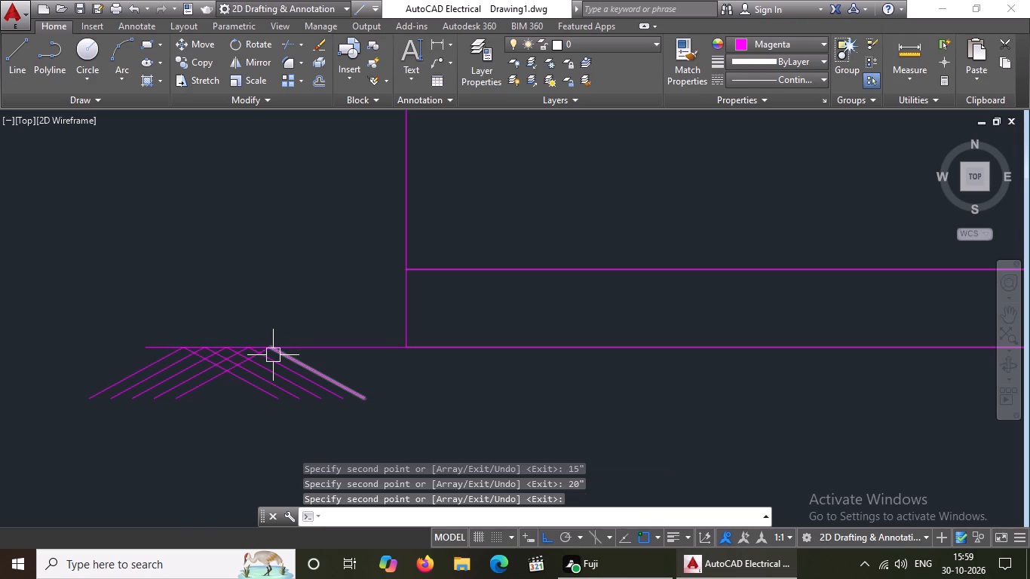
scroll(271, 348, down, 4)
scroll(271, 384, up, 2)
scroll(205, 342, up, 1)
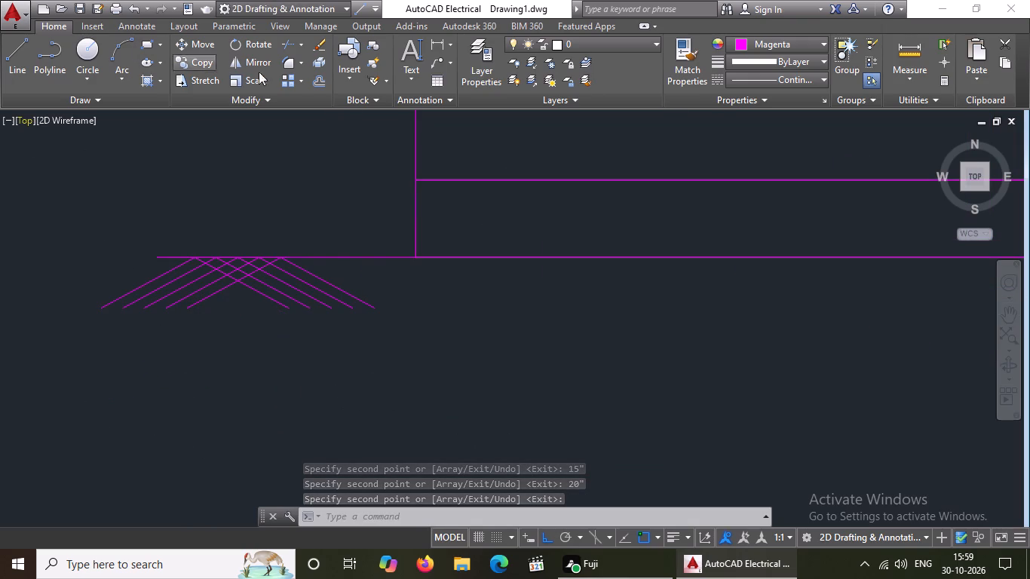
Draw a horizontal line across all the slanted lines, just above their lower ends.
click(14, 54)
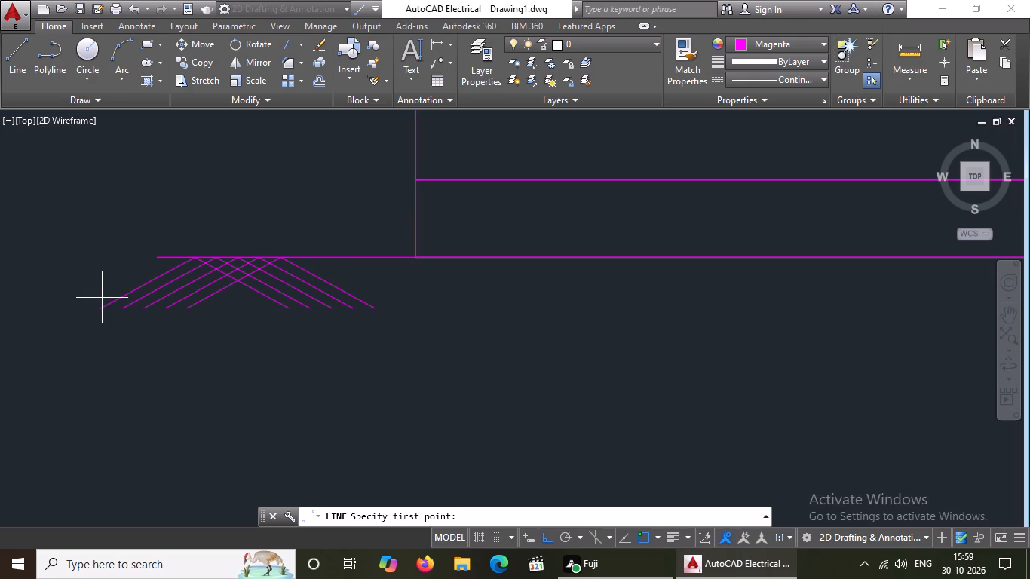
drag(102, 296, 118, 296)
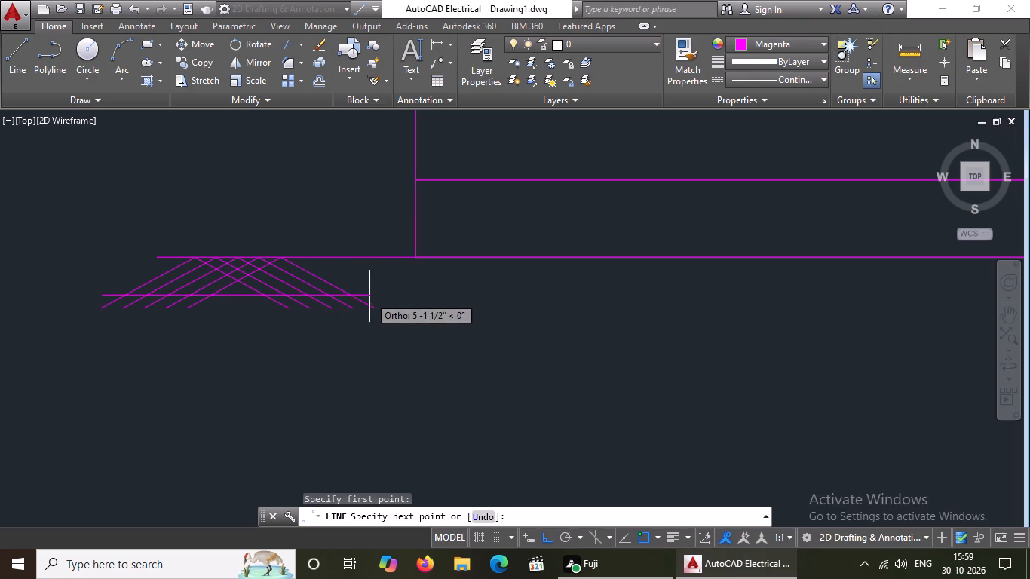
click(382, 295)
key(Escape)
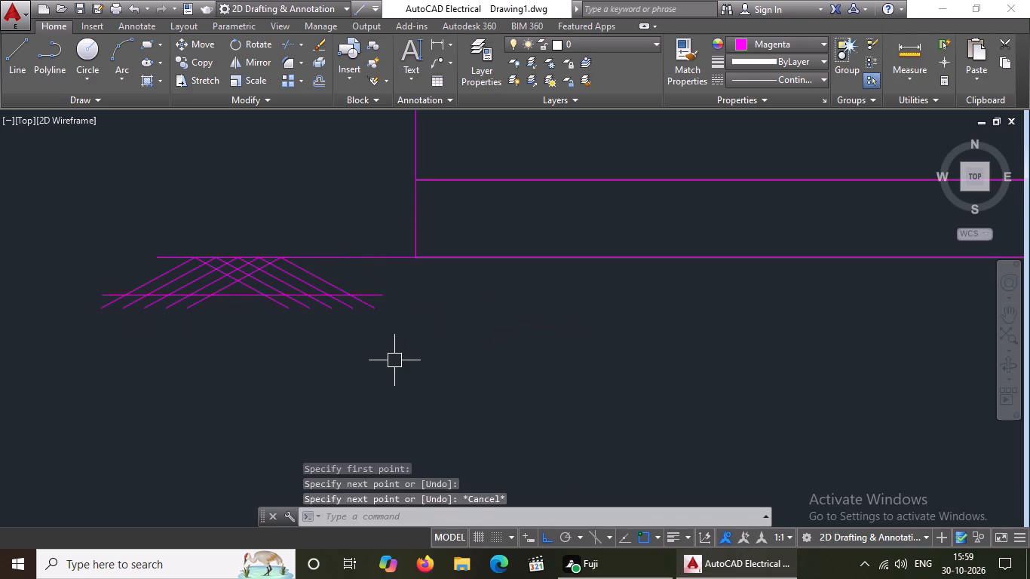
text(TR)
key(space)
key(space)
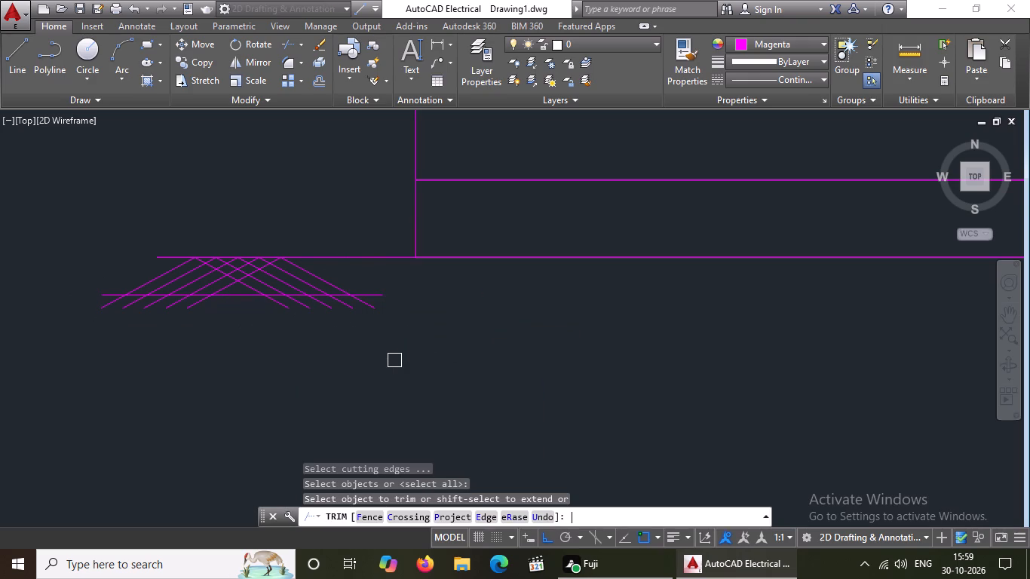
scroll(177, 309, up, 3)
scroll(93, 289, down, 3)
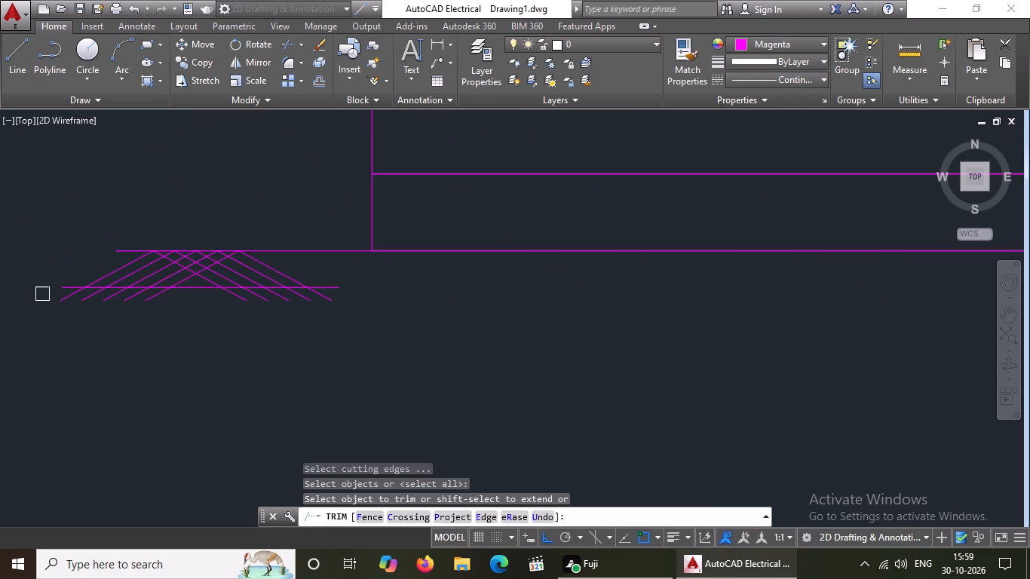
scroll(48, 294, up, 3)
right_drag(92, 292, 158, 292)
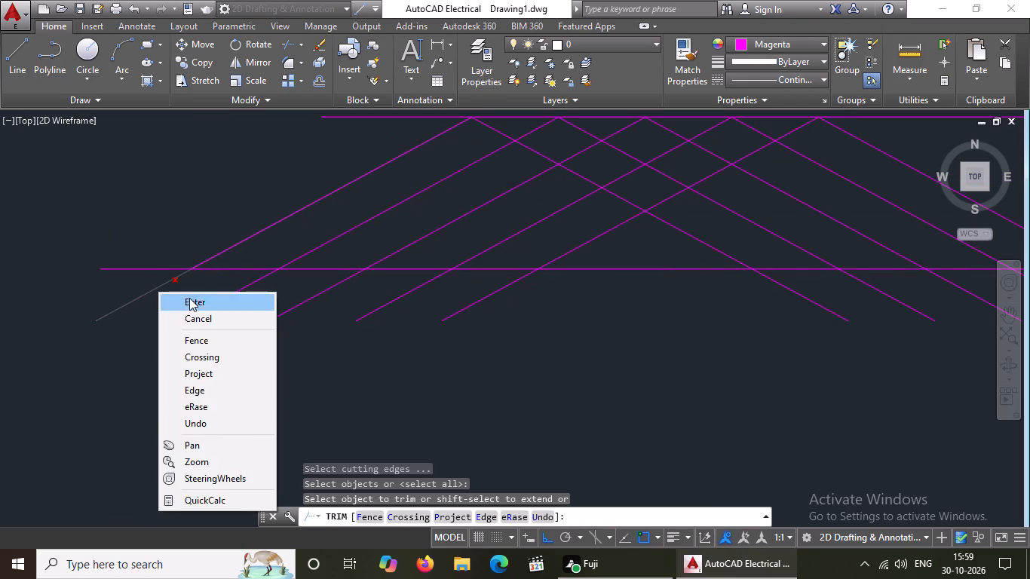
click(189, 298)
Trim the lower ends of the five left-sloping lines below the horizontal line, using all objects as cutting edges.
text(TR)
key(Return)
key(Return)
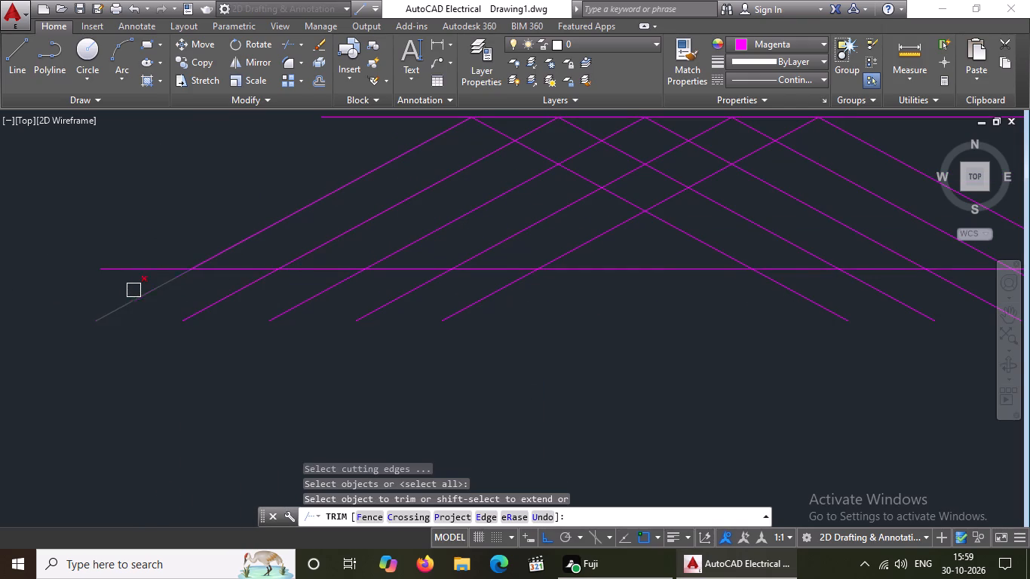
click(140, 296)
click(210, 307)
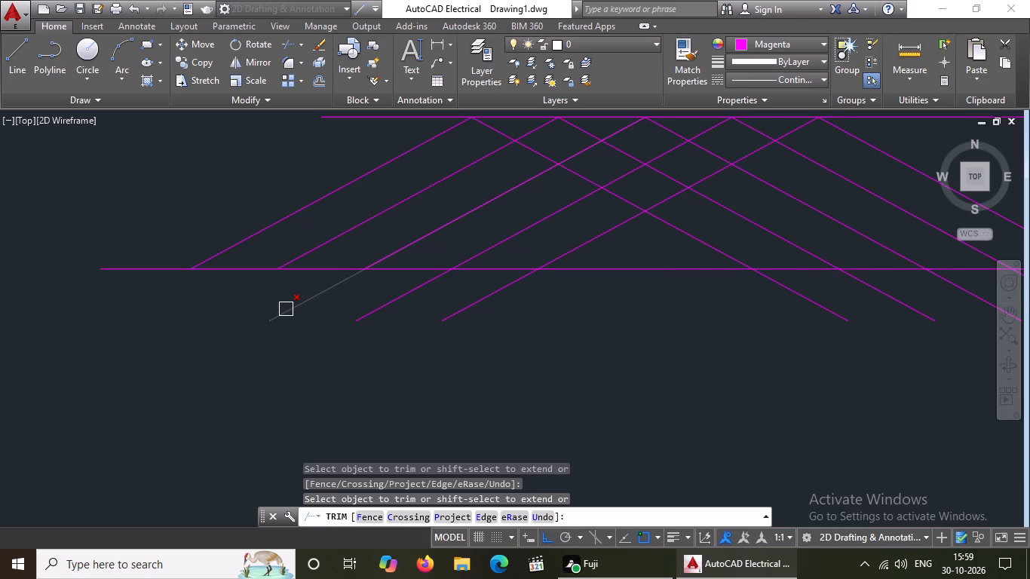
click(286, 309)
click(394, 308)
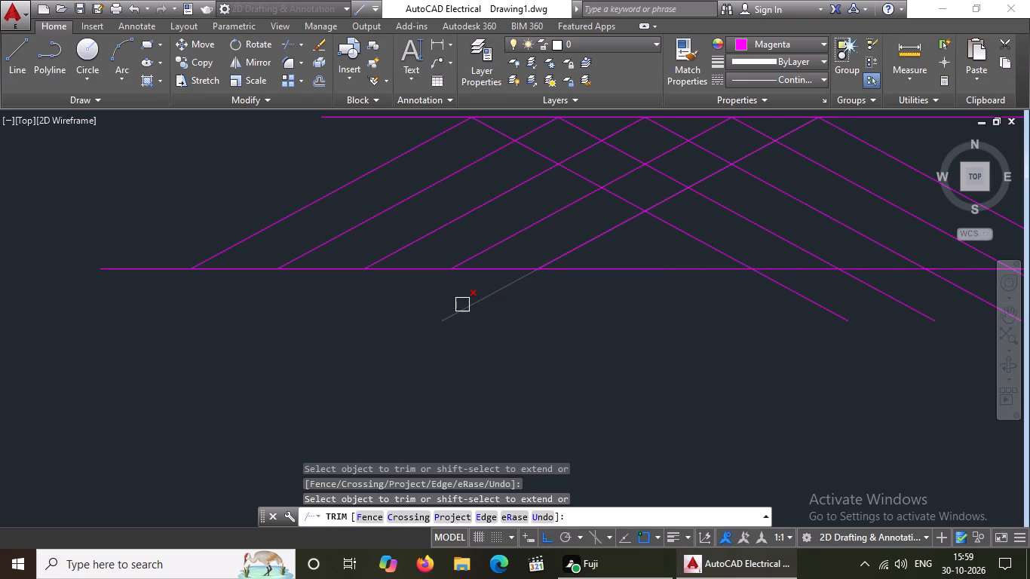
click(461, 305)
Trim the lower ends of the five right-sloping lines below the horizontal line.
scroll(437, 297, down, 1)
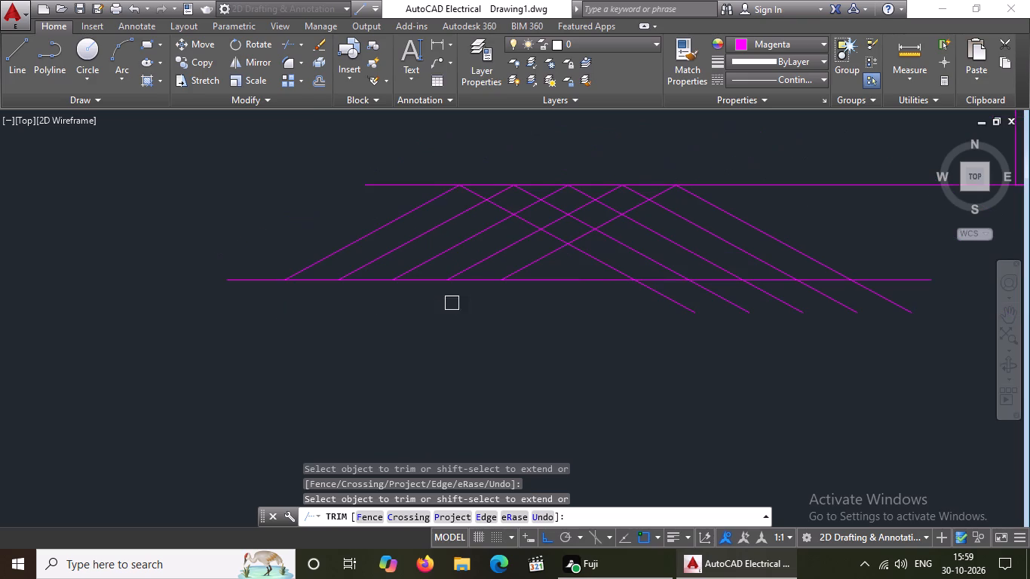
click(654, 296)
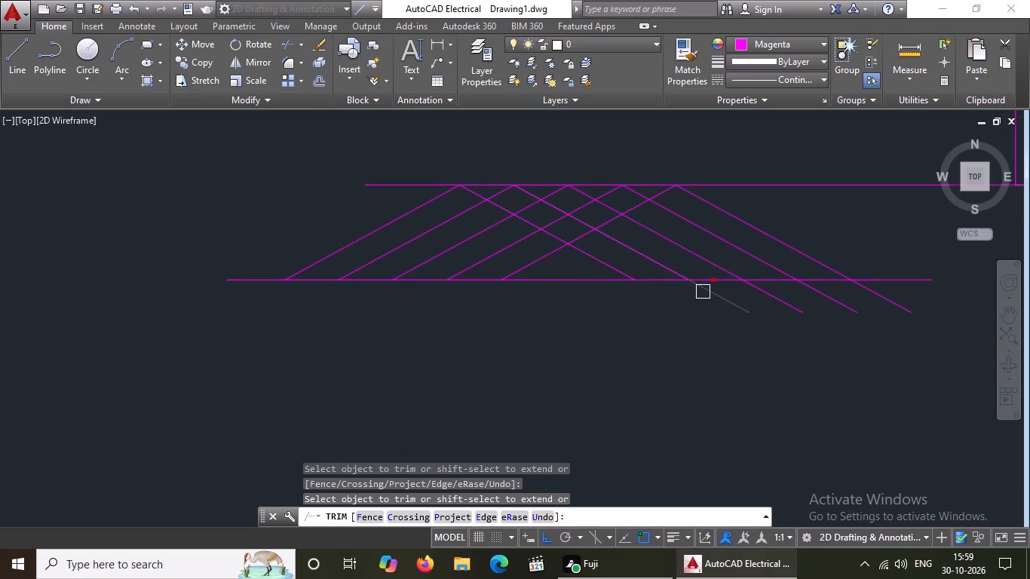
click(704, 294)
click(762, 290)
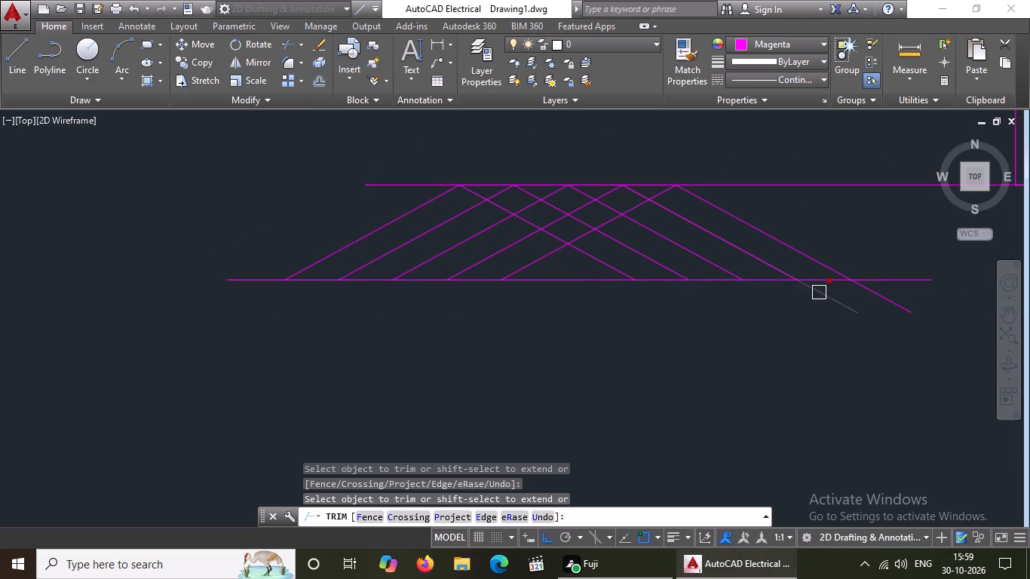
click(819, 293)
click(874, 290)
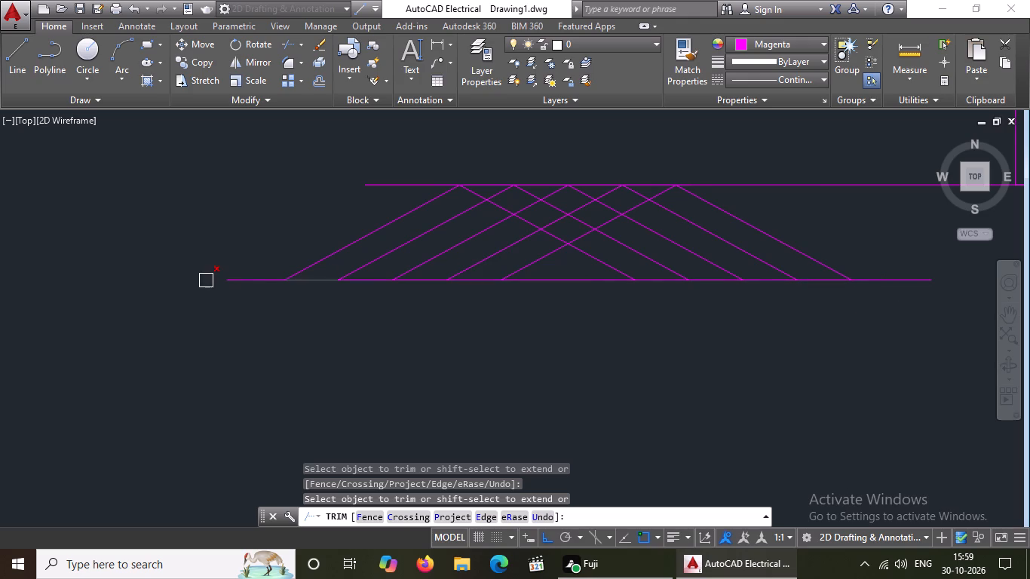
Remove the horizontal cutting line by trimming its segments between the slanted lines and deleting the leftover piece at its right end.
click(243, 278)
click(312, 278)
click(363, 280)
click(423, 282)
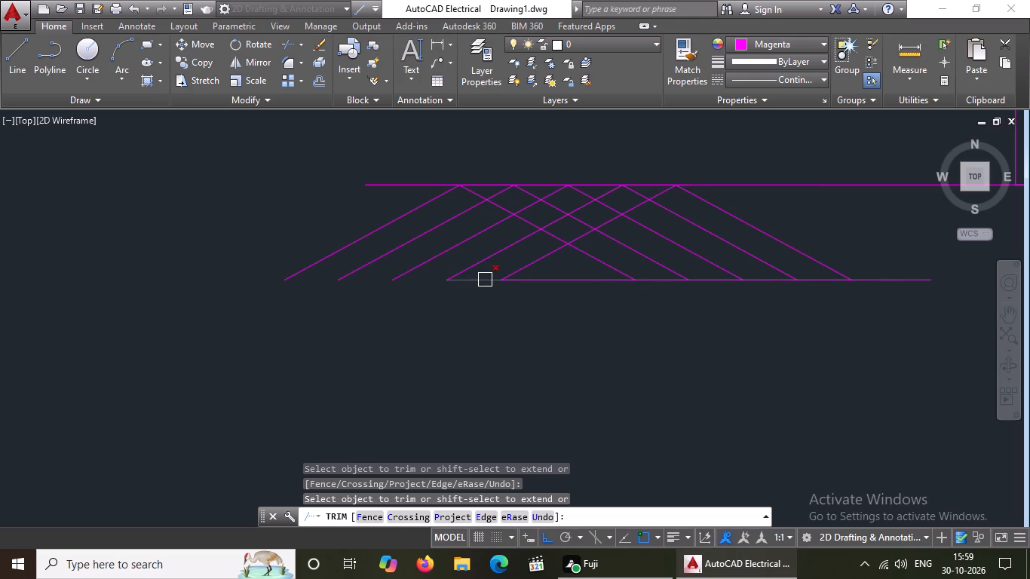
click(488, 280)
click(523, 279)
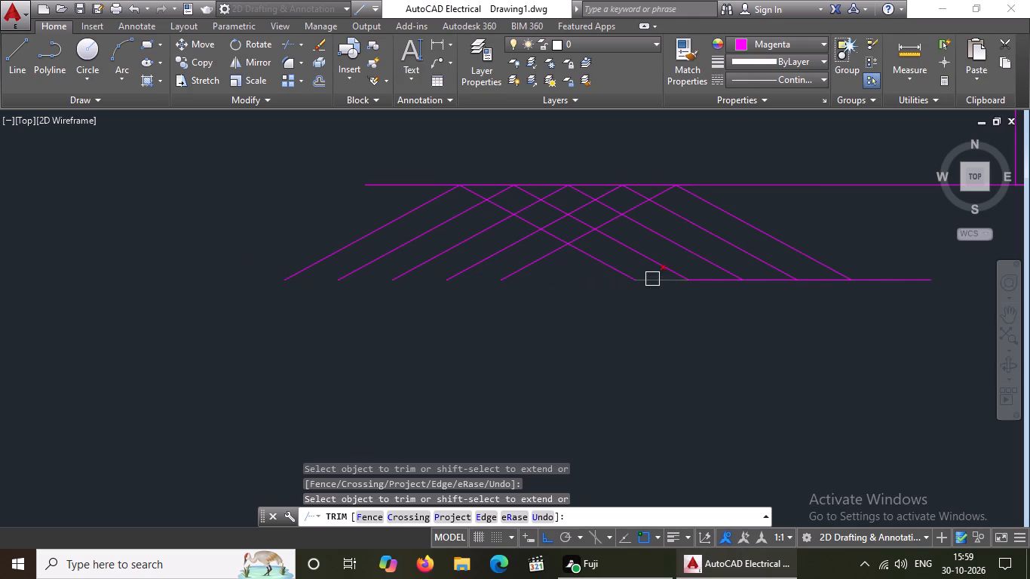
click(652, 279)
click(716, 280)
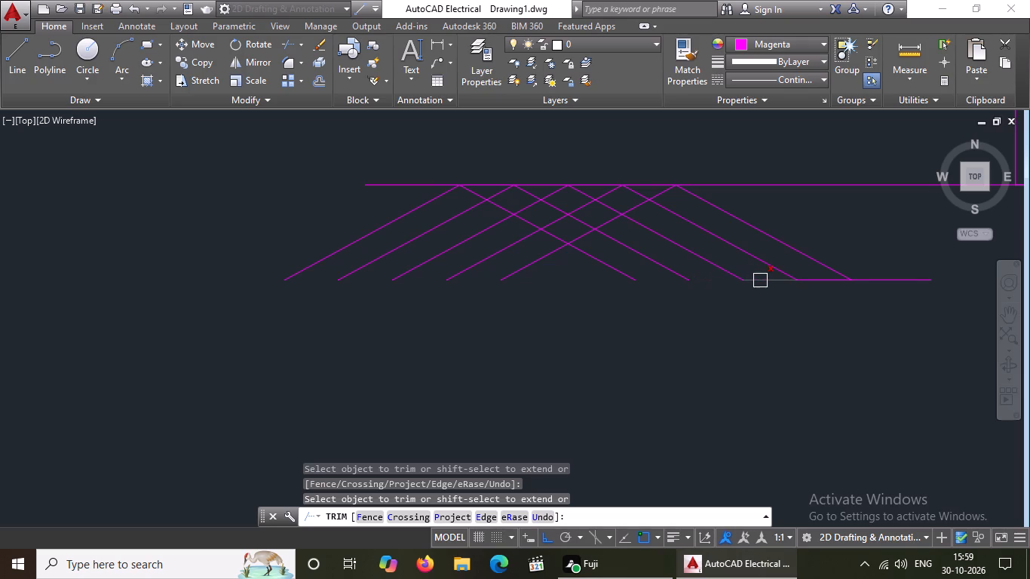
click(760, 280)
click(814, 280)
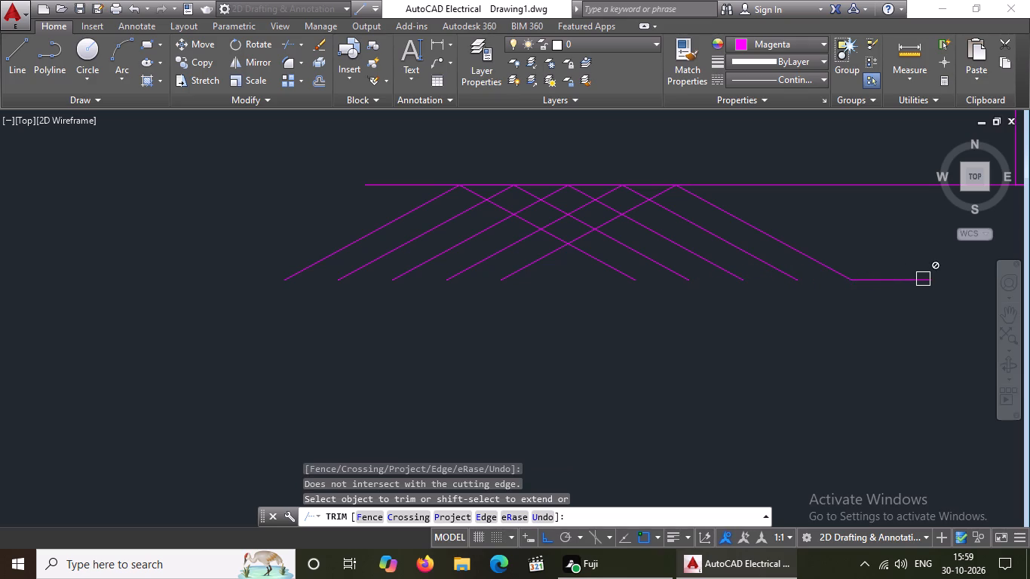
key(Escape)
click(944, 276)
click(872, 289)
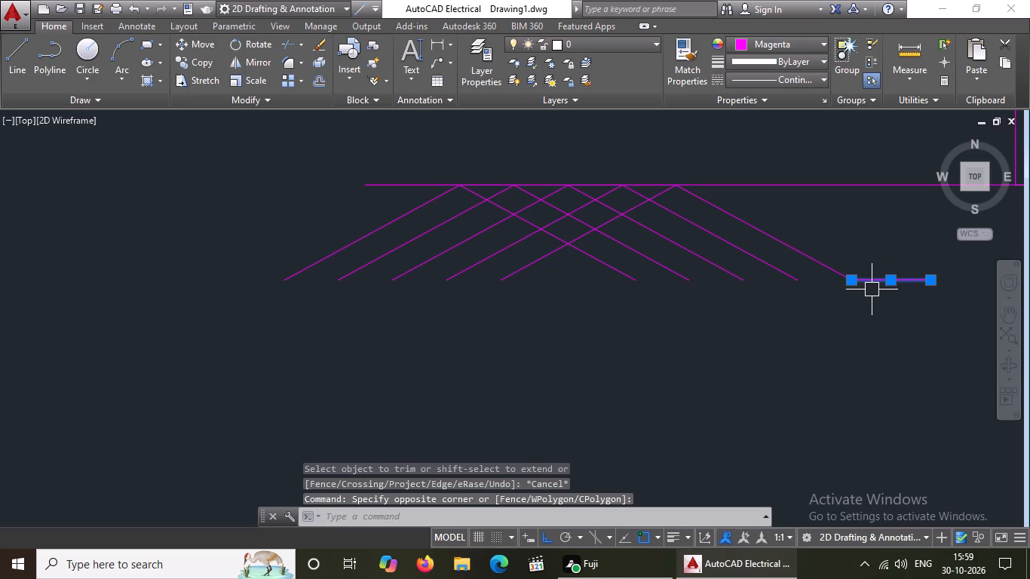
key(Delete)
Move the whole group of slanted hatch lines about 8" to the right along the ground line.
scroll(202, 335, down, 1)
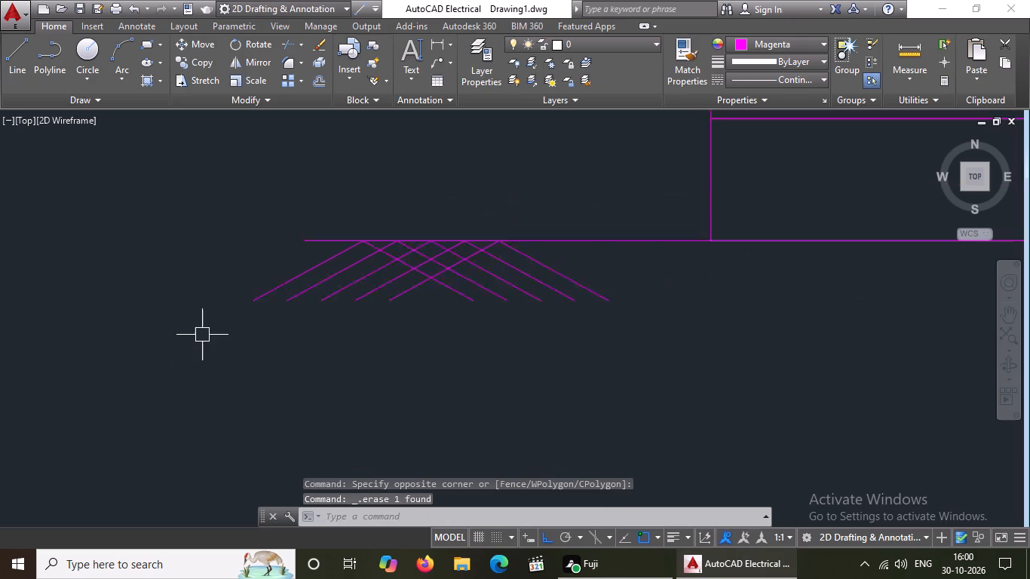
scroll(202, 335, down, 3)
click(195, 291)
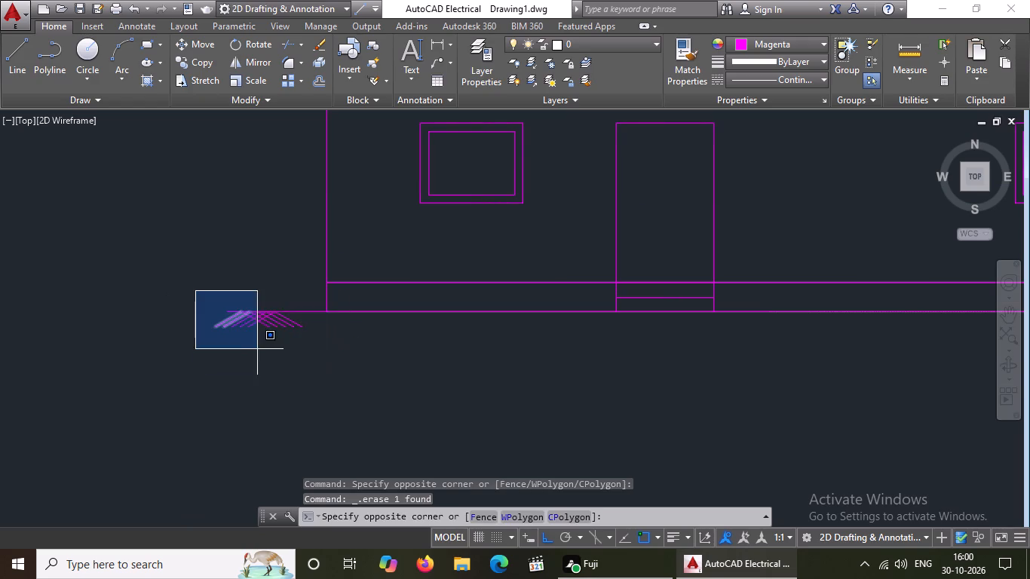
click(306, 356)
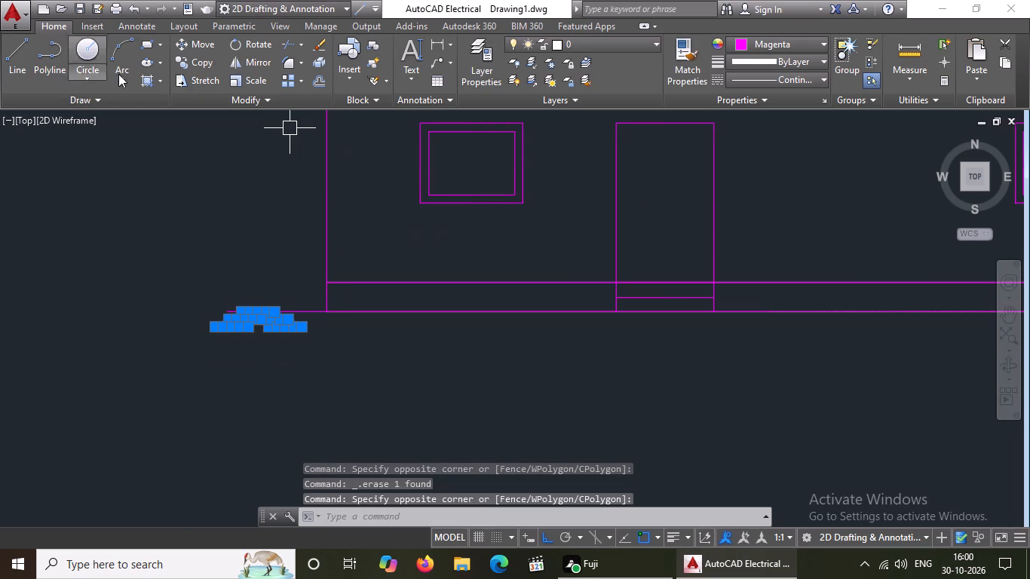
click(184, 42)
scroll(306, 317, up, 2)
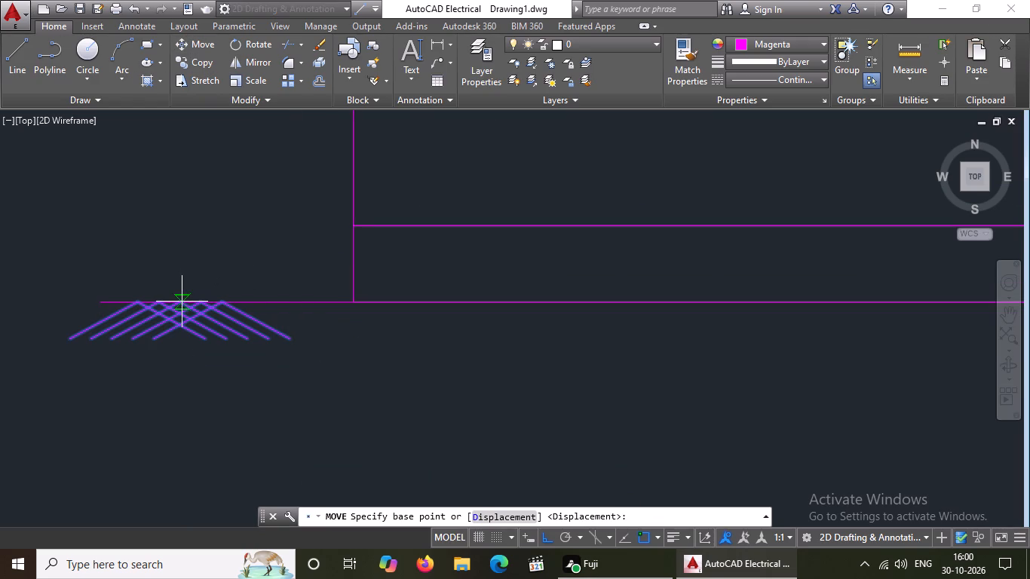
click(175, 304)
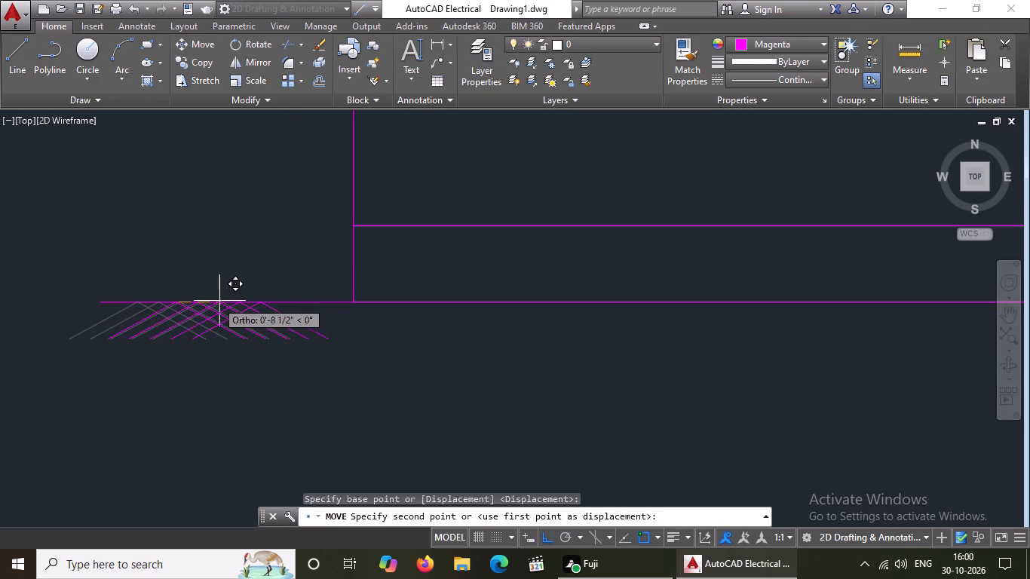
click(213, 299)
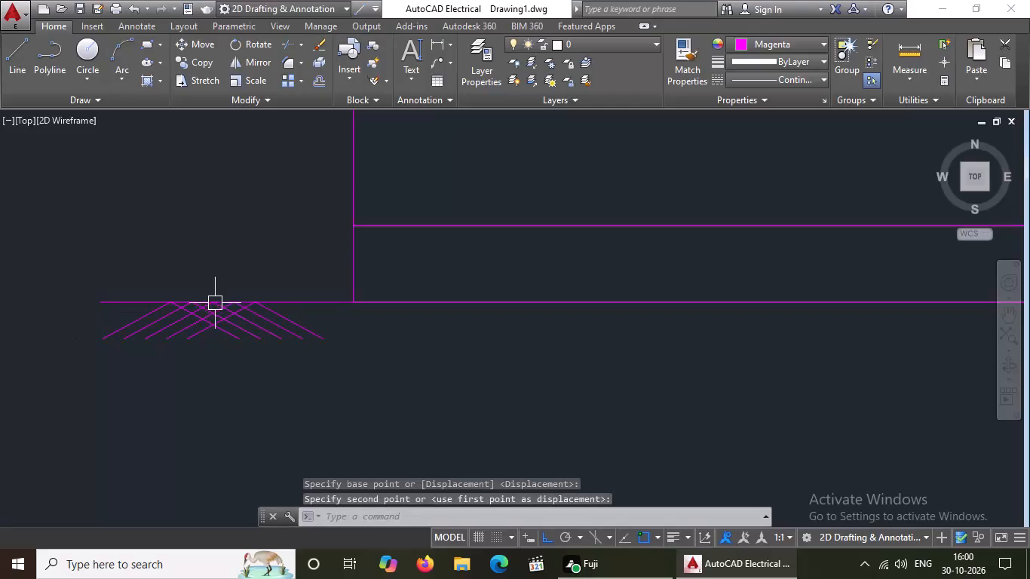
key(Escape)
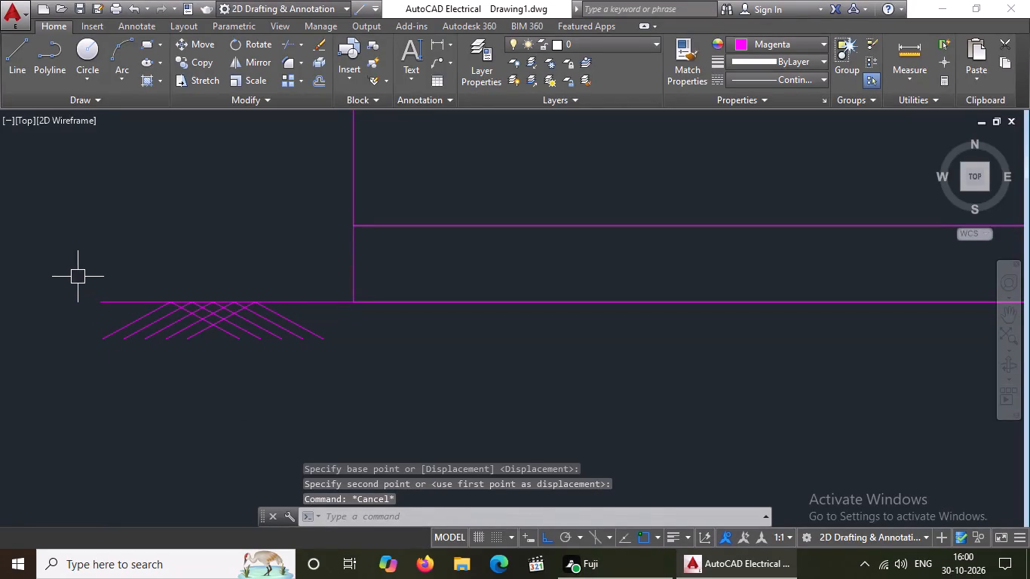
Copy the group of slanted hatch lines about 50' horizontally to beneath the ground line extension beyond the elevation's right corner.
drag(67, 271, 88, 282)
click(336, 382)
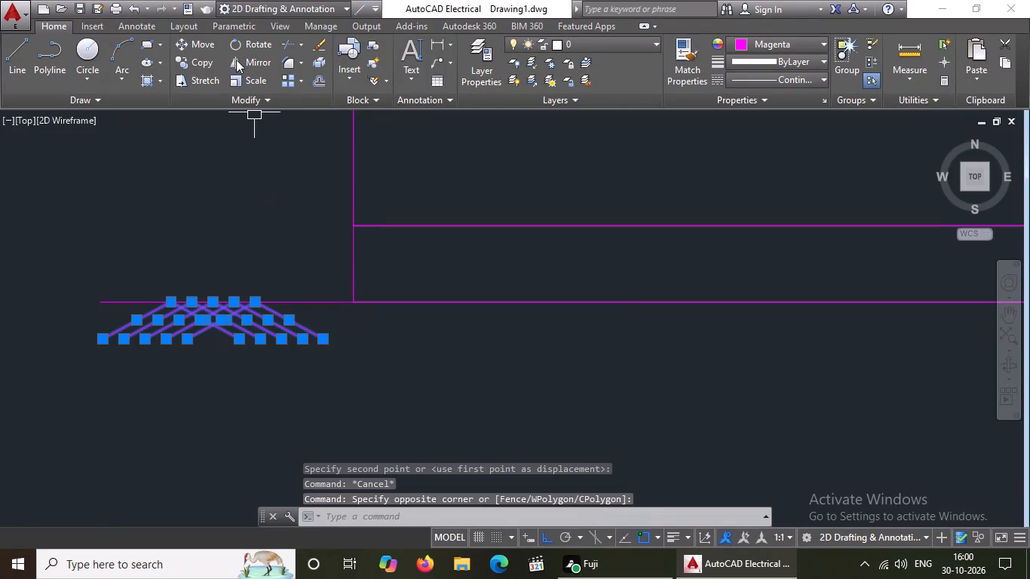
click(198, 61)
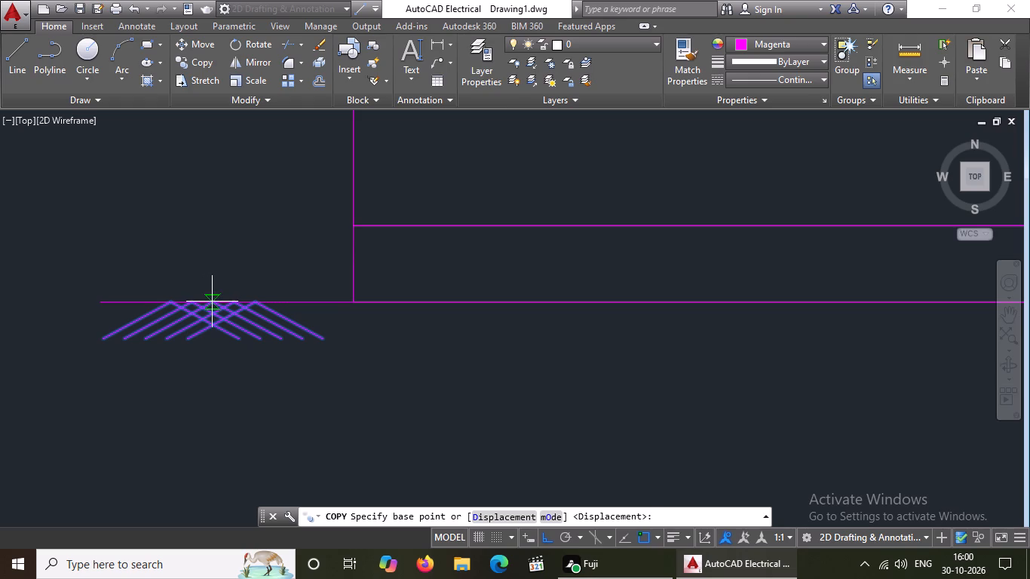
scroll(263, 303, up, 2)
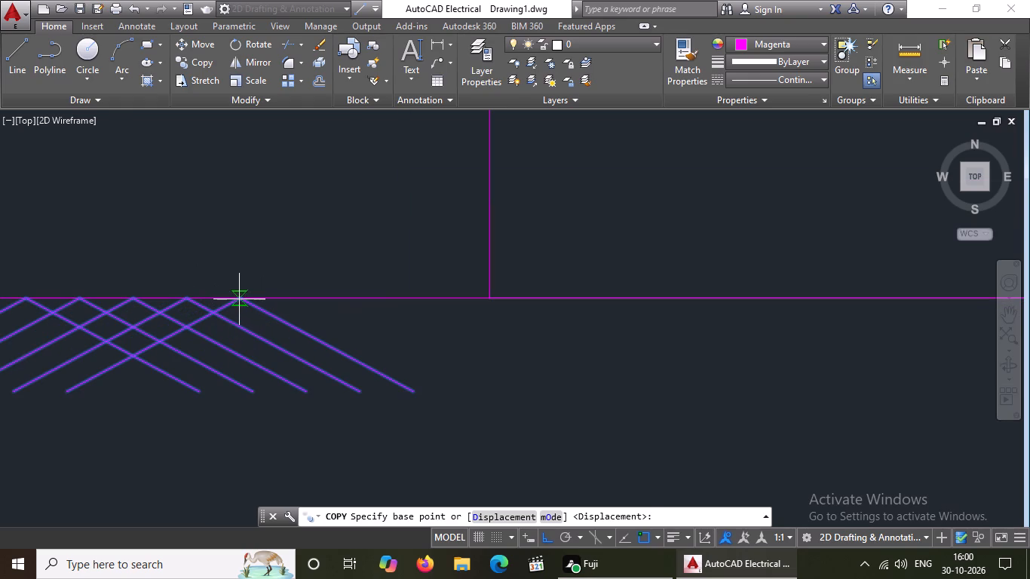
click(235, 299)
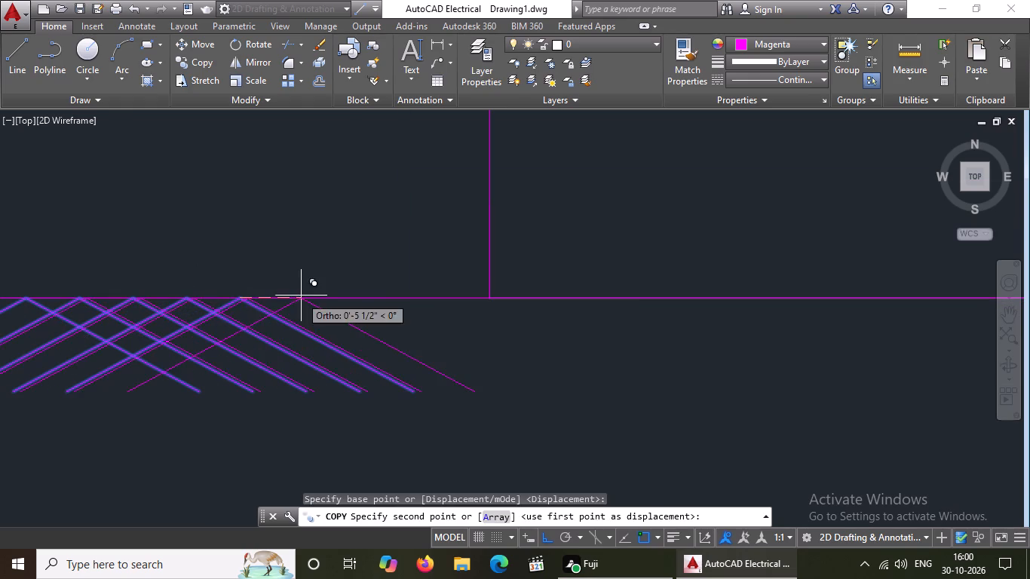
scroll(341, 292, down, 3)
scroll(601, 284, down, 5)
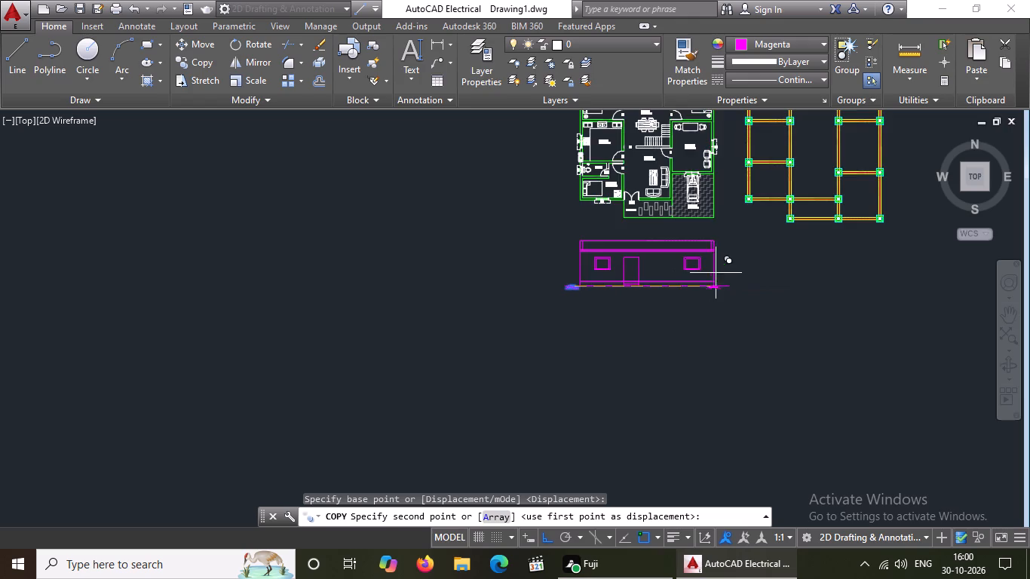
scroll(716, 273, up, 3)
scroll(770, 331, up, 3)
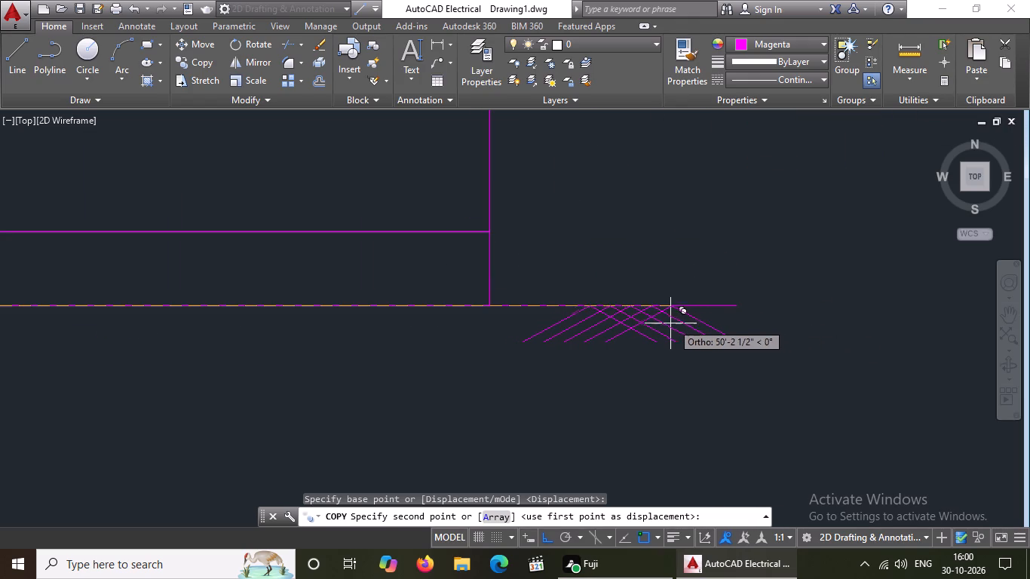
click(664, 326)
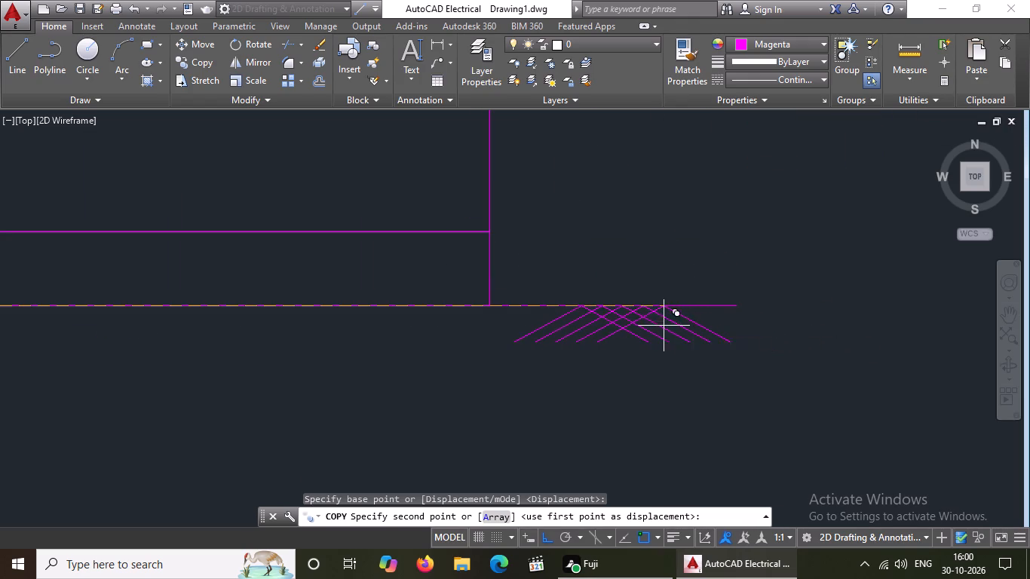
scroll(691, 340, down, 6)
key(Escape)
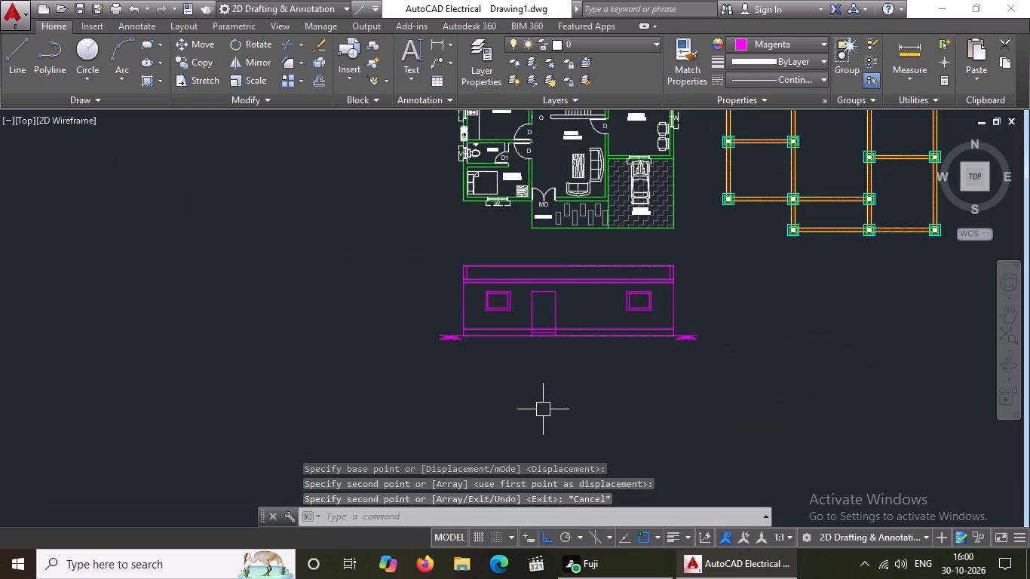
scroll(556, 297, up, 2)
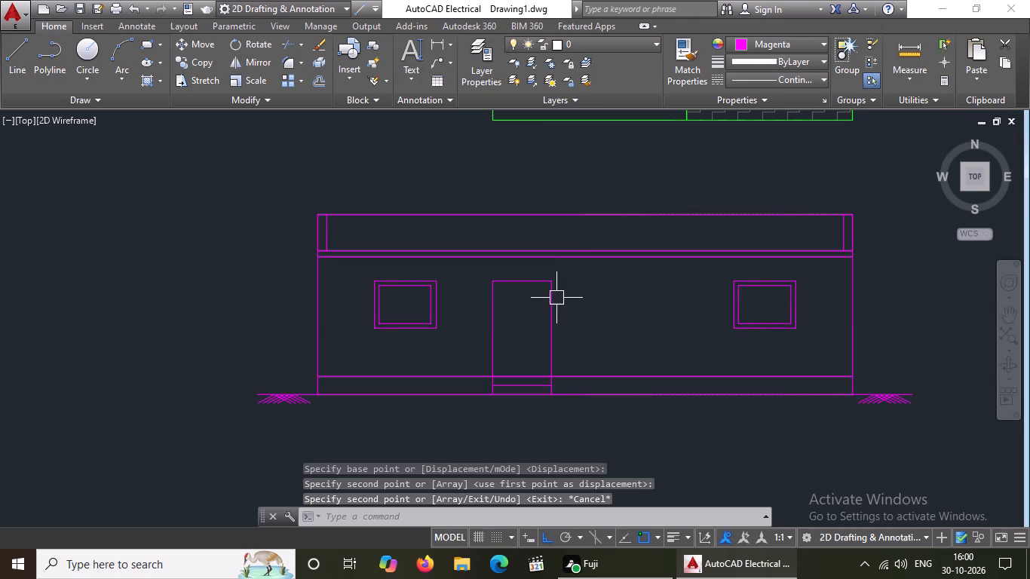
Draw a vertical centre line in the elevation's left window, from the inner frame's top midpoint to its bottom midpoint.
scroll(519, 289, down, 1)
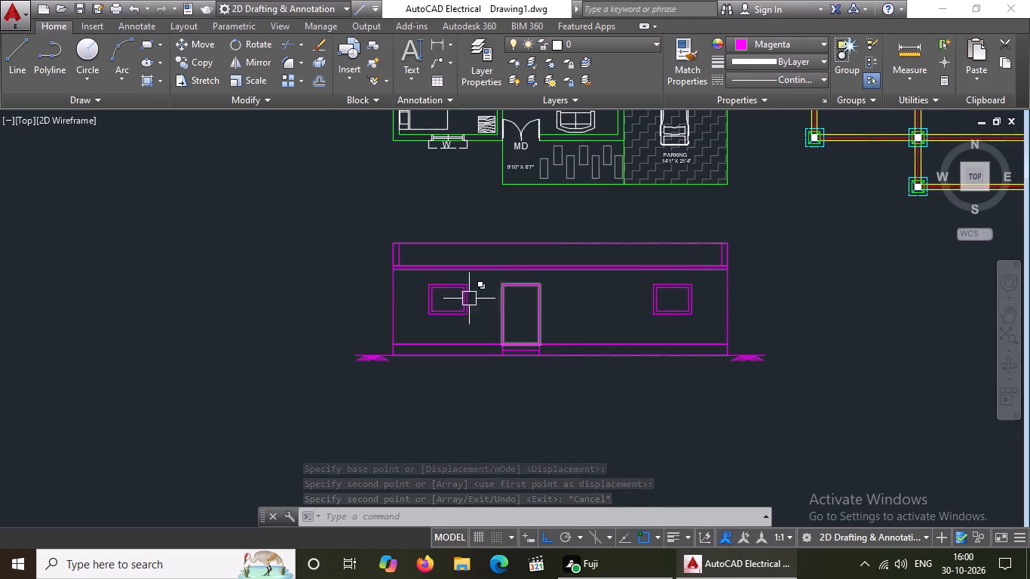
scroll(471, 283, up, 2)
key(l)
key(Return)
scroll(436, 289, up, 2)
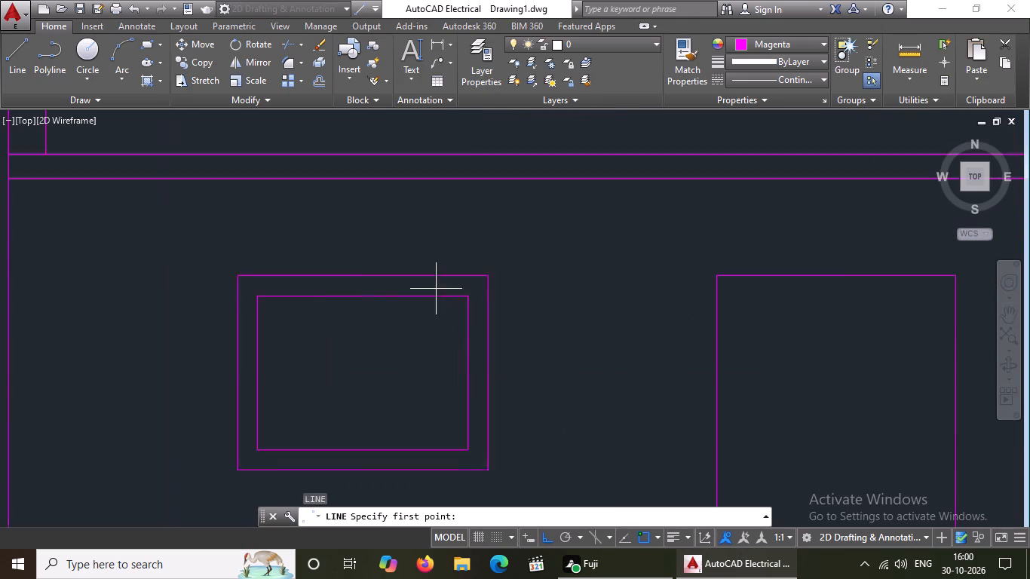
scroll(436, 289, up, 1)
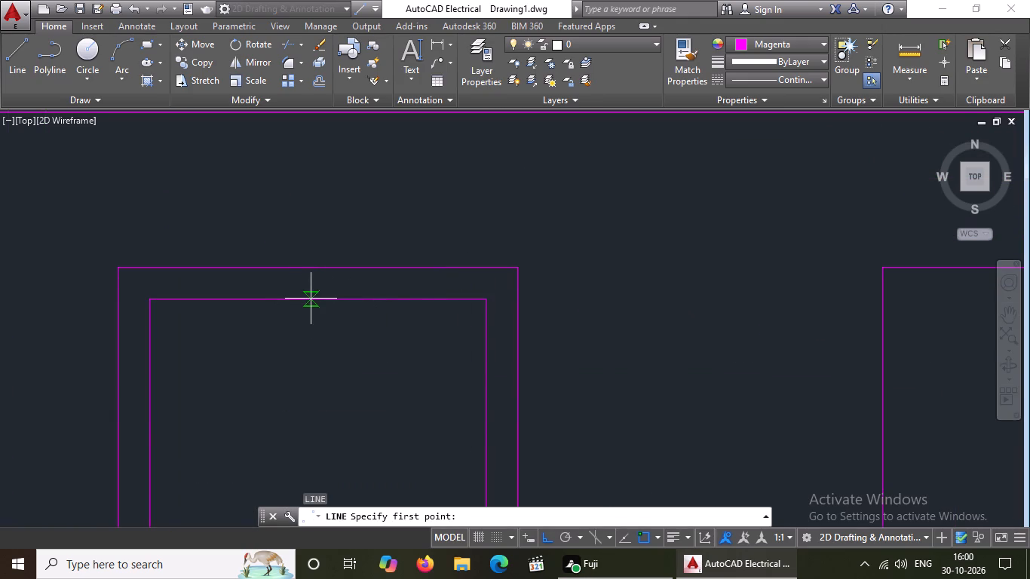
click(320, 300)
scroll(317, 323, down, 3)
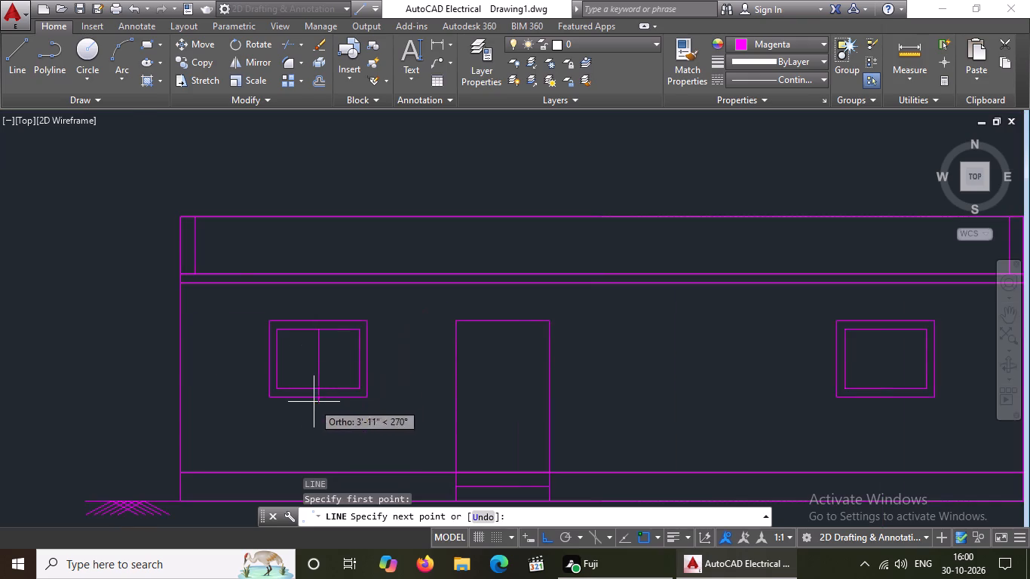
scroll(314, 400, up, 4)
click(325, 332)
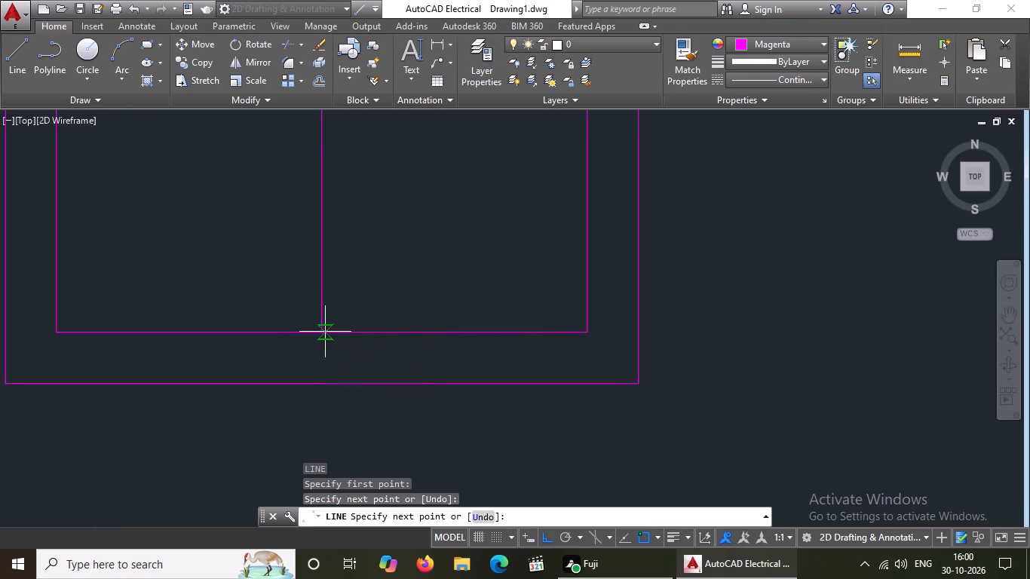
key(Escape)
Draw a matching vertical centre line in the elevation's right window, between the inner frame's top and bottom midpoints.
key(l)
key(Return)
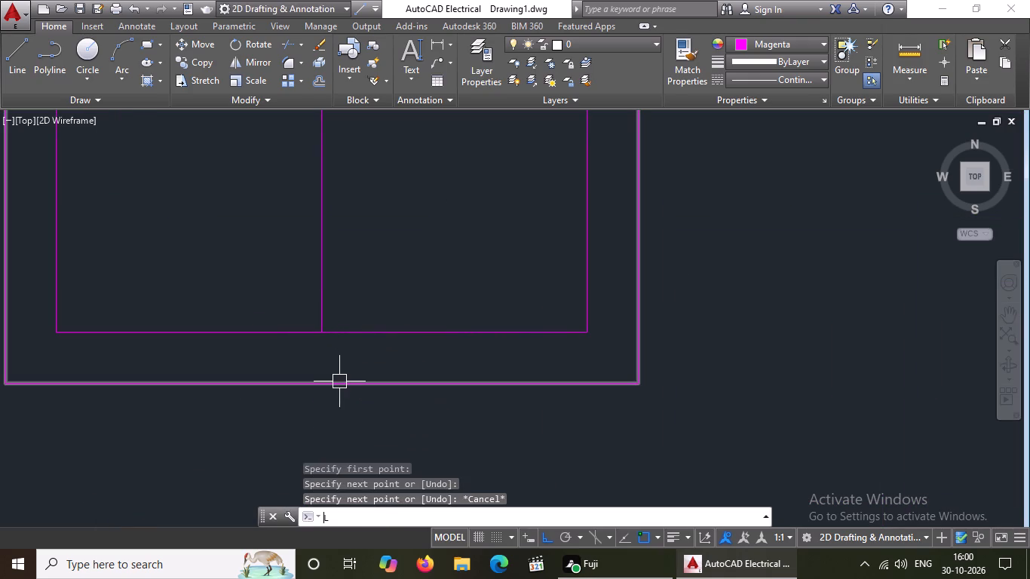
scroll(313, 358, down, 4)
scroll(906, 315, up, 2)
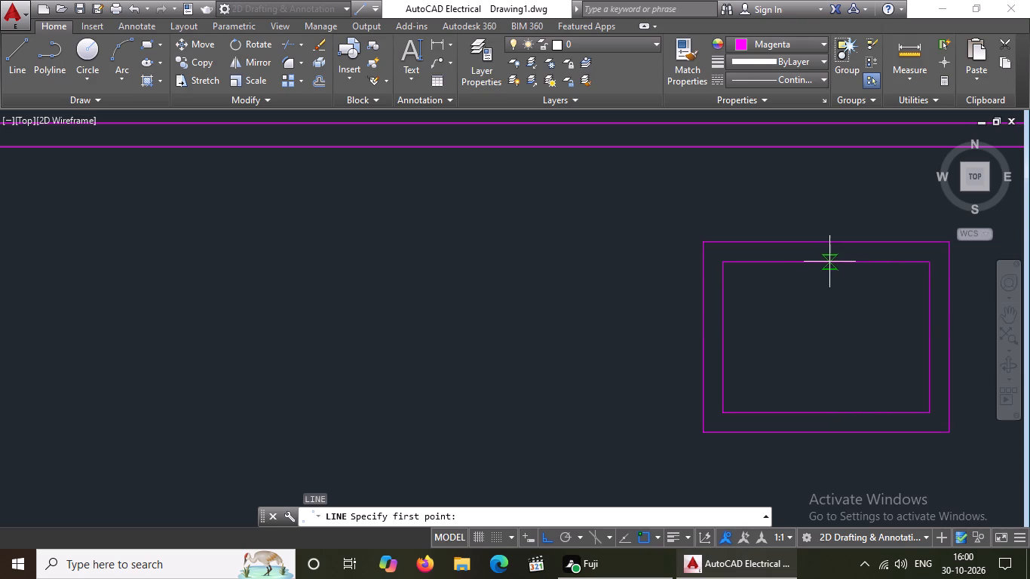
click(820, 262)
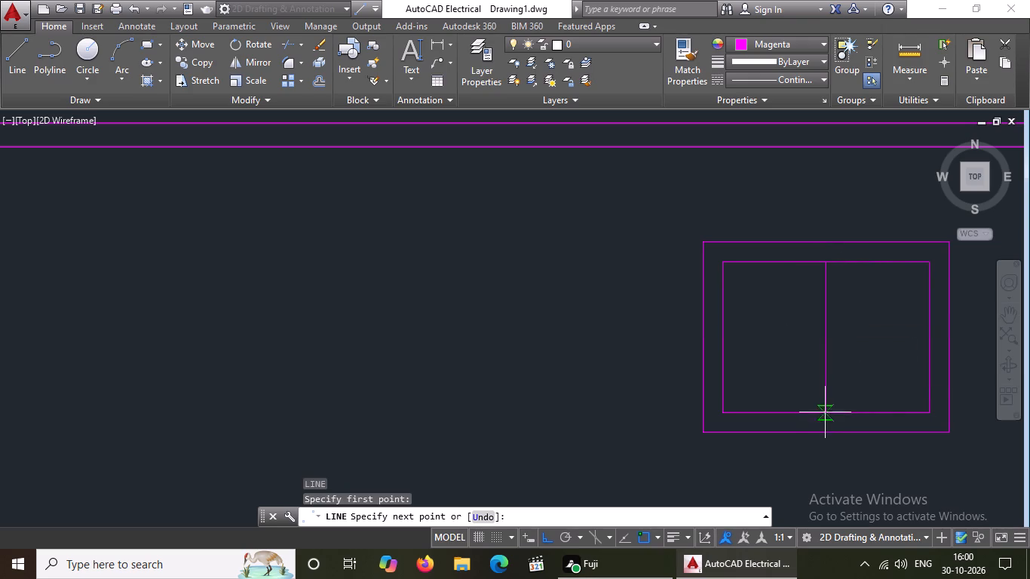
scroll(826, 412, up, 2)
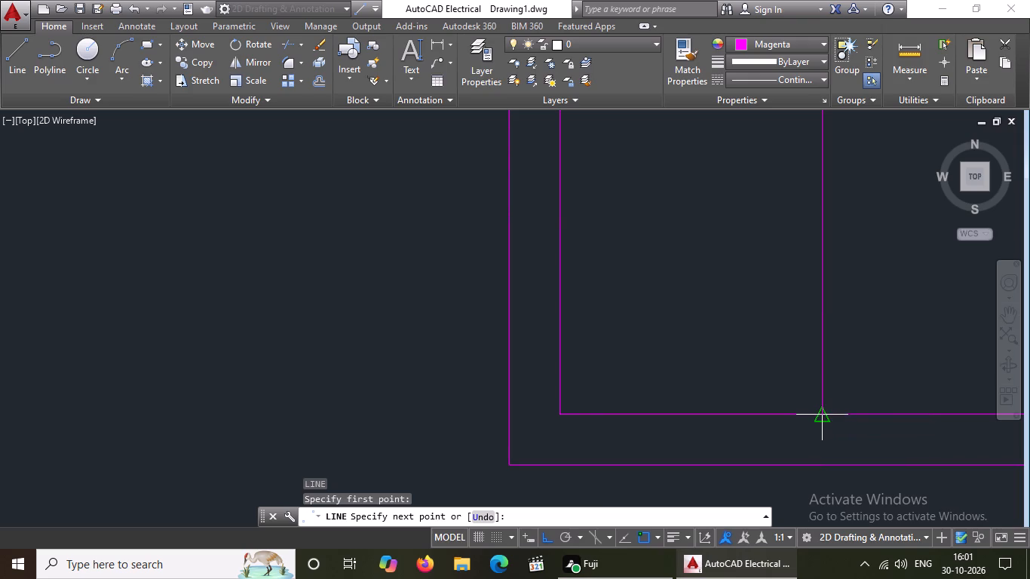
click(823, 415)
scroll(814, 381, down, 5)
key(Escape)
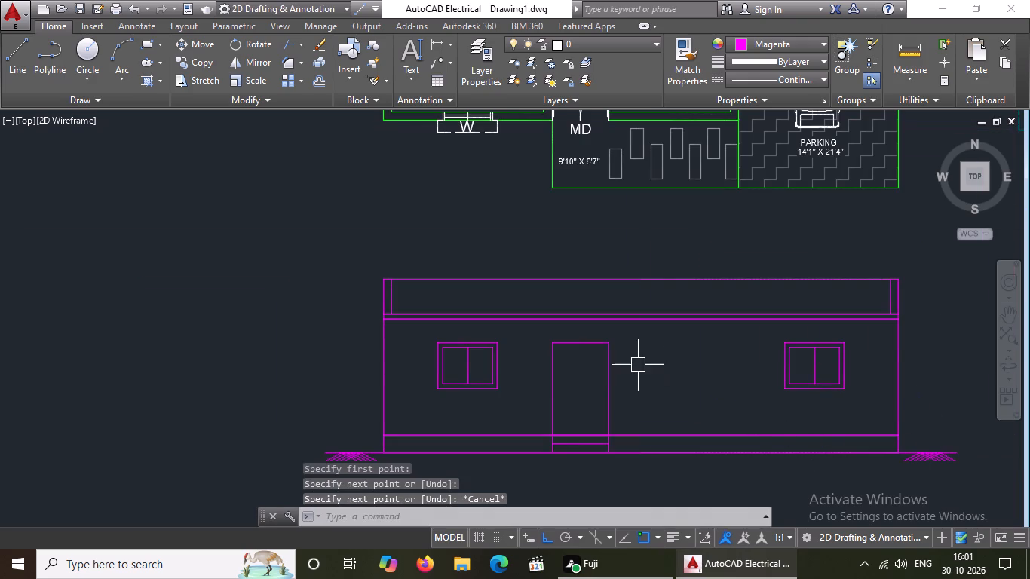
Fill the narrow horizontal slab band above the windows with a SOLID hatch and set the hatch colour to ByBlock.
scroll(636, 365, down, 4)
scroll(713, 355, up, 2)
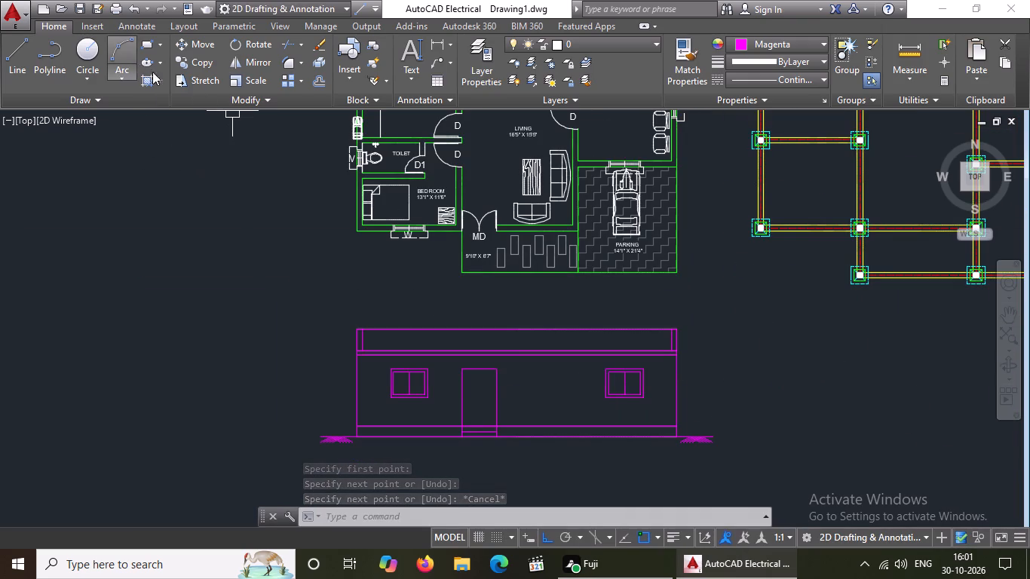
scroll(398, 499, up, 2)
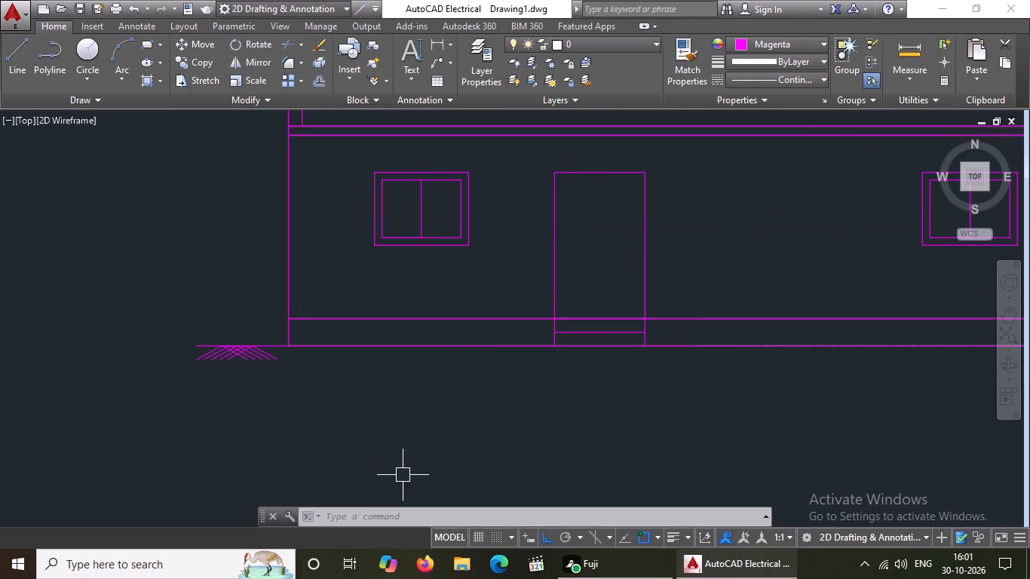
click(159, 79)
click(161, 102)
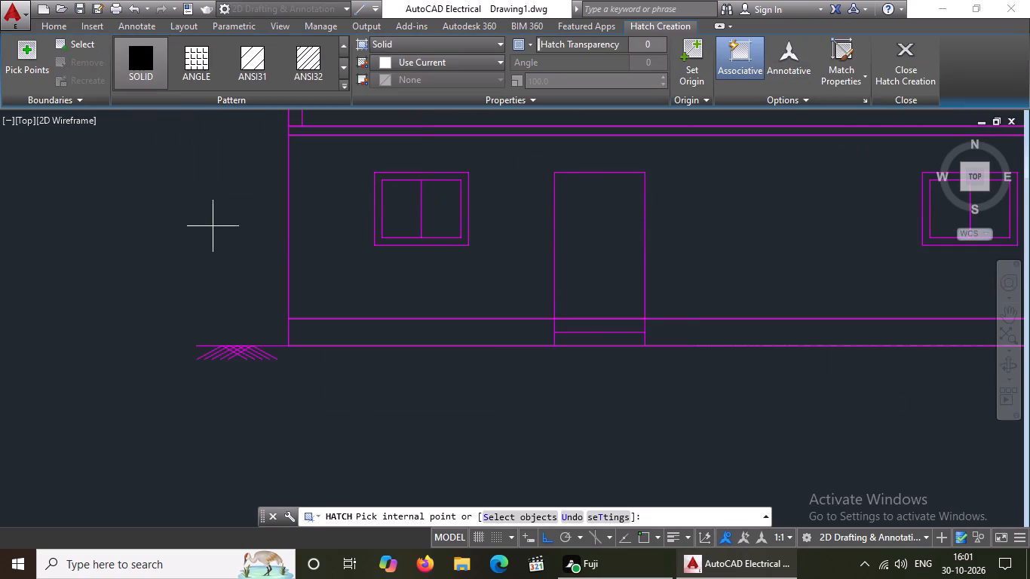
click(143, 63)
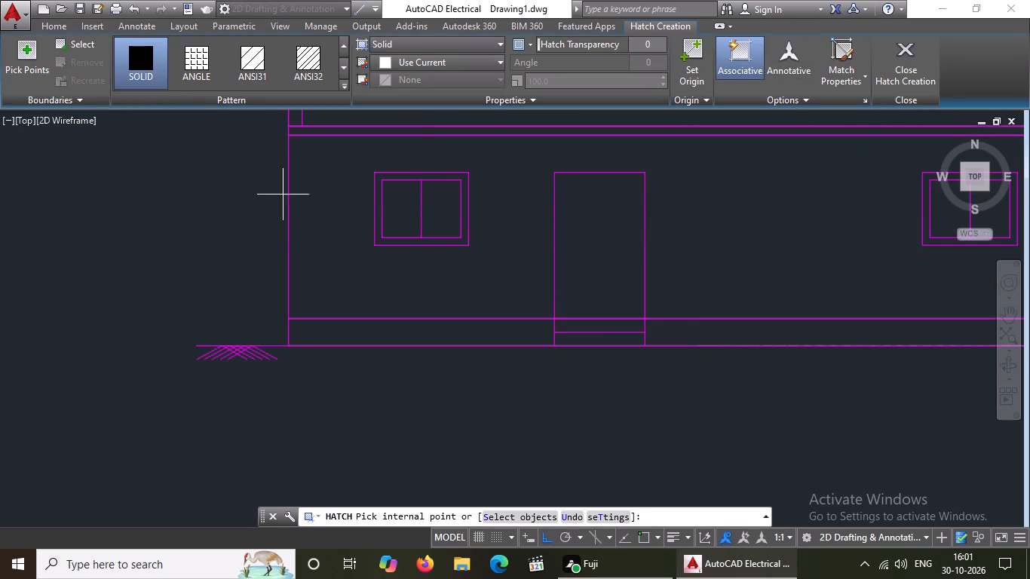
scroll(306, 205, down, 3)
scroll(339, 188, up, 6)
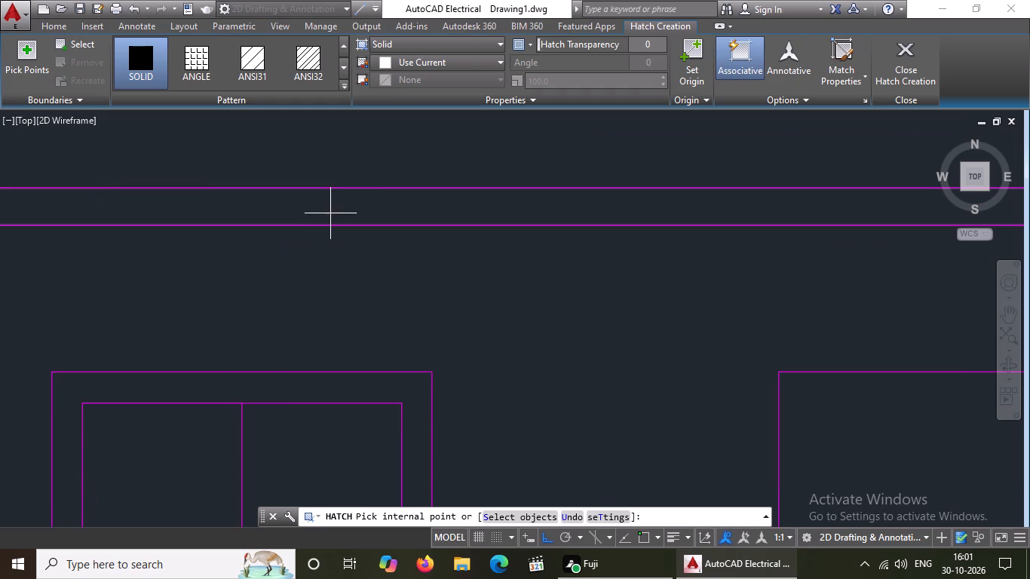
click(327, 209)
scroll(332, 204, down, 3)
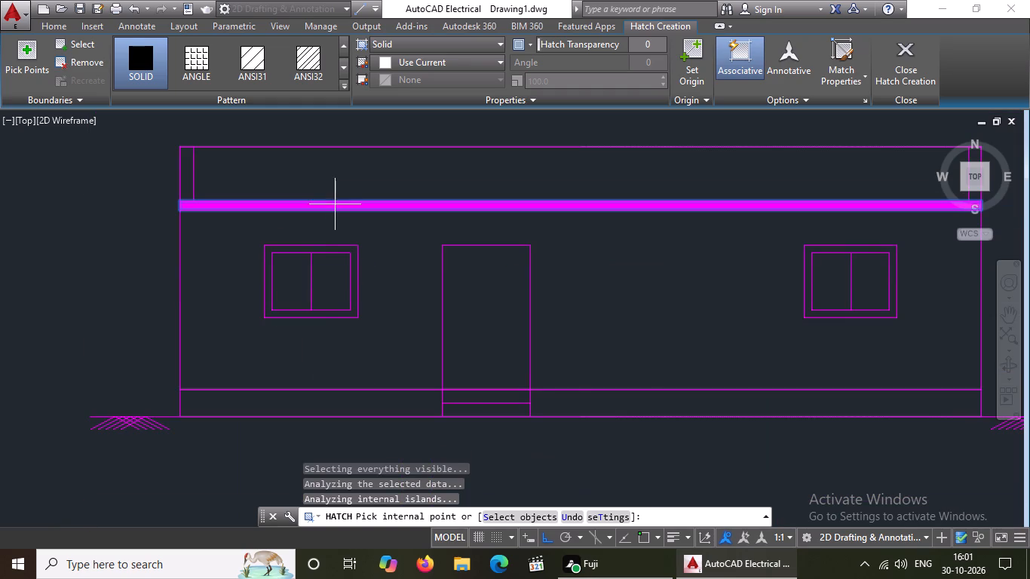
click(458, 59)
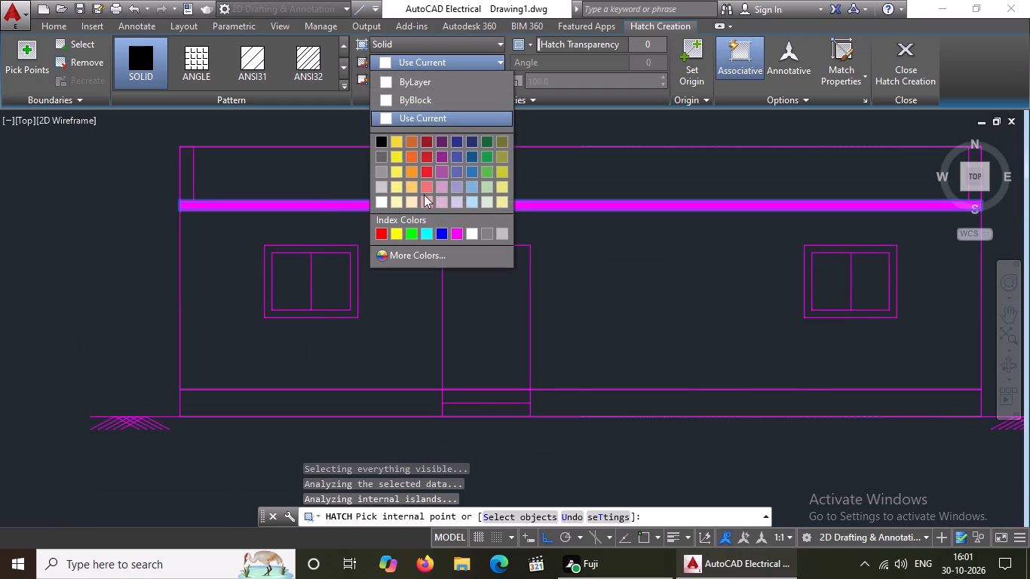
click(403, 98)
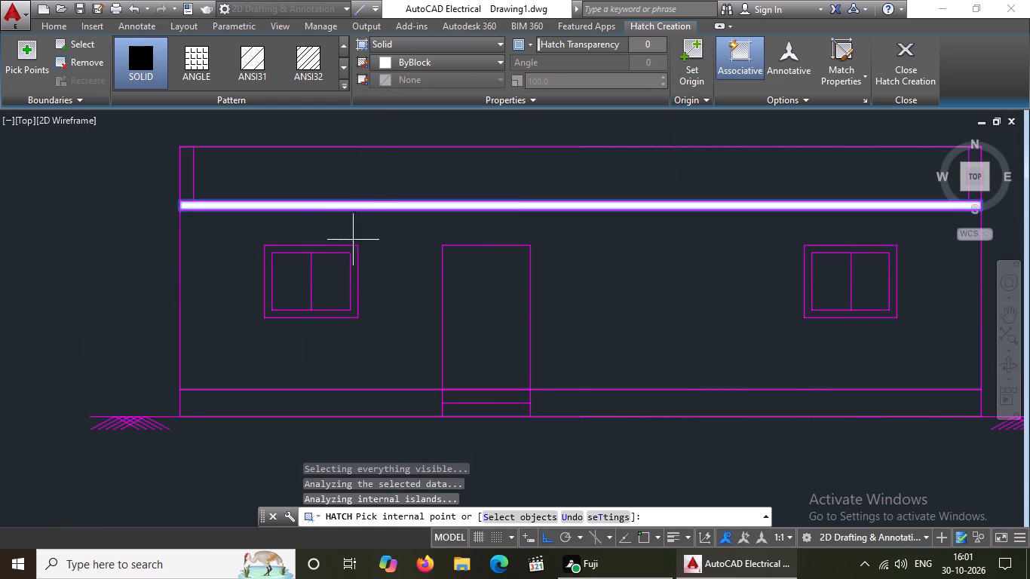
Fill the frames of both windows, between their outer and inner rectangles, with the same solid ByBlock hatch.
scroll(349, 268, up, 2)
click(354, 222)
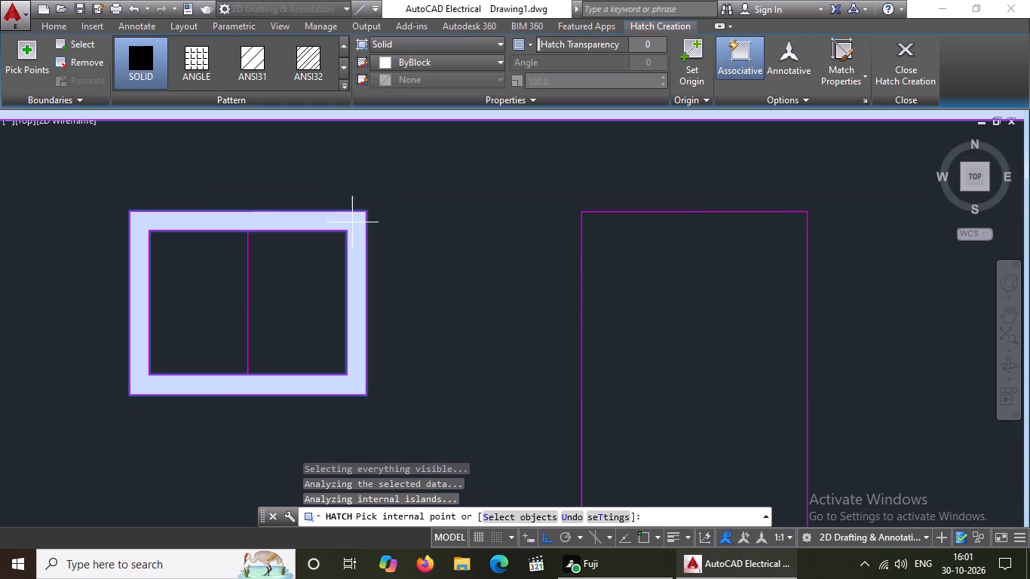
scroll(369, 216, down, 3)
scroll(482, 223, down, 2)
scroll(845, 240, up, 2)
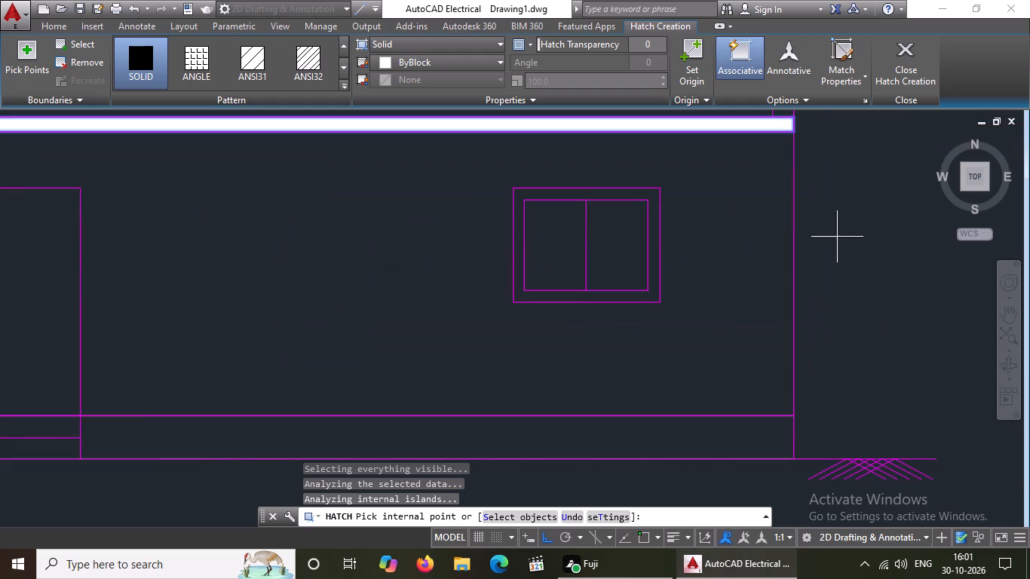
scroll(655, 218, up, 3)
click(648, 210)
scroll(647, 210, down, 2)
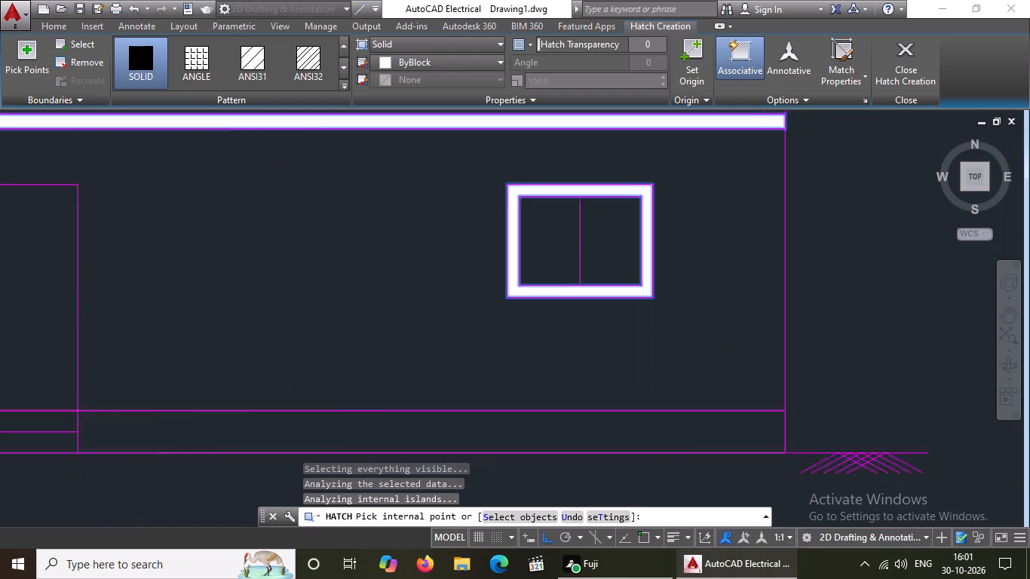
Fill the narrow vertical strips at both ends of the parapet with the solid ByBlock hatch and finish hatching.
scroll(647, 211, down, 5)
scroll(480, 192, up, 5)
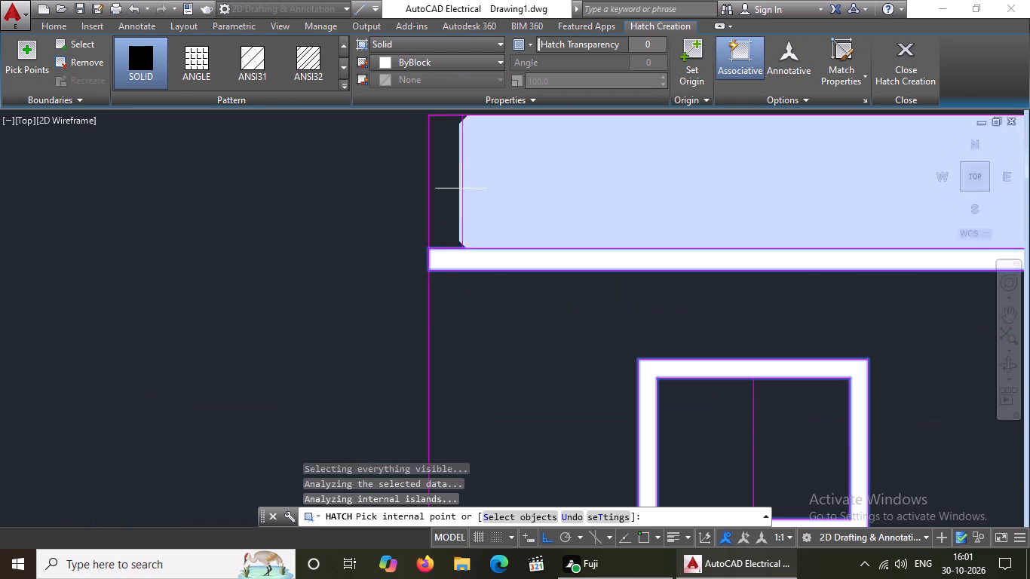
scroll(440, 178, up, 2)
click(443, 170)
scroll(442, 176, down, 3)
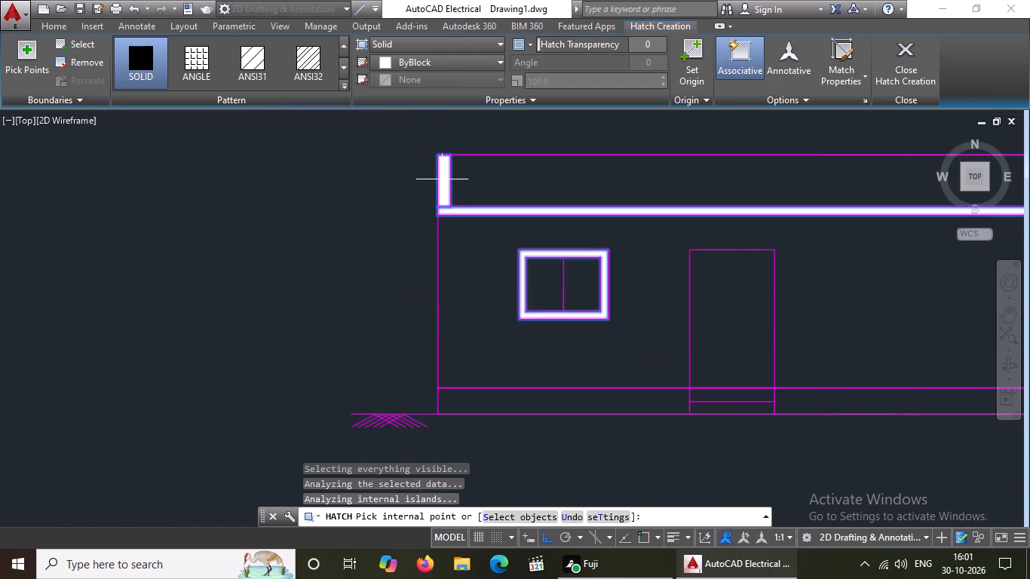
scroll(442, 179, down, 4)
scroll(620, 179, up, 6)
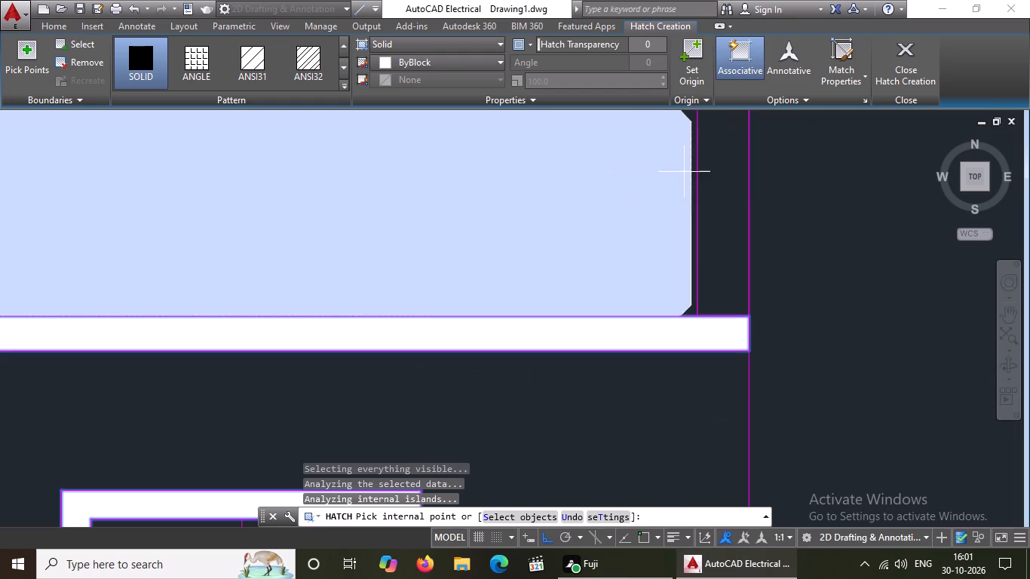
scroll(684, 172, up, 1)
click(744, 200)
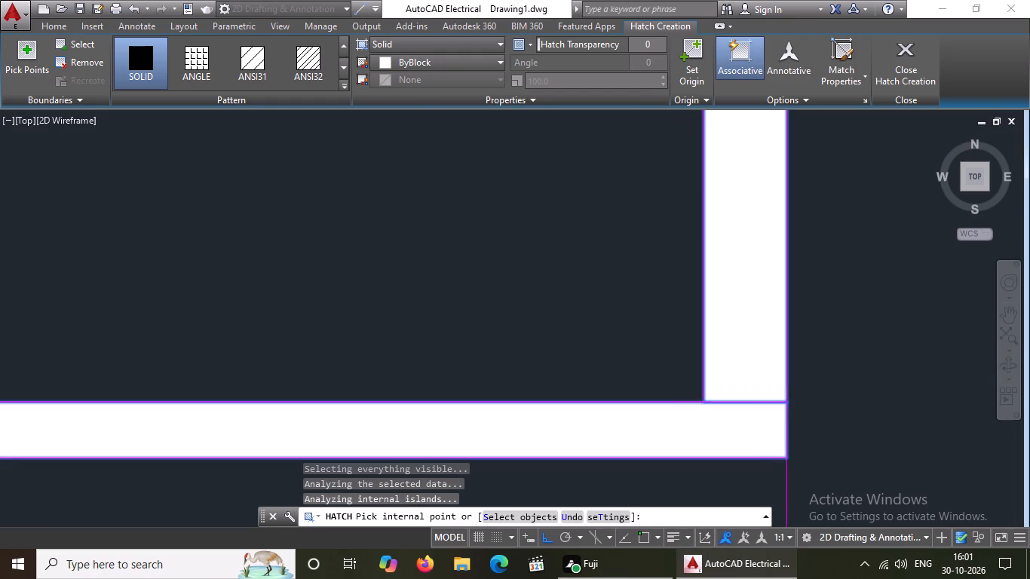
scroll(746, 194, down, 3)
click(906, 72)
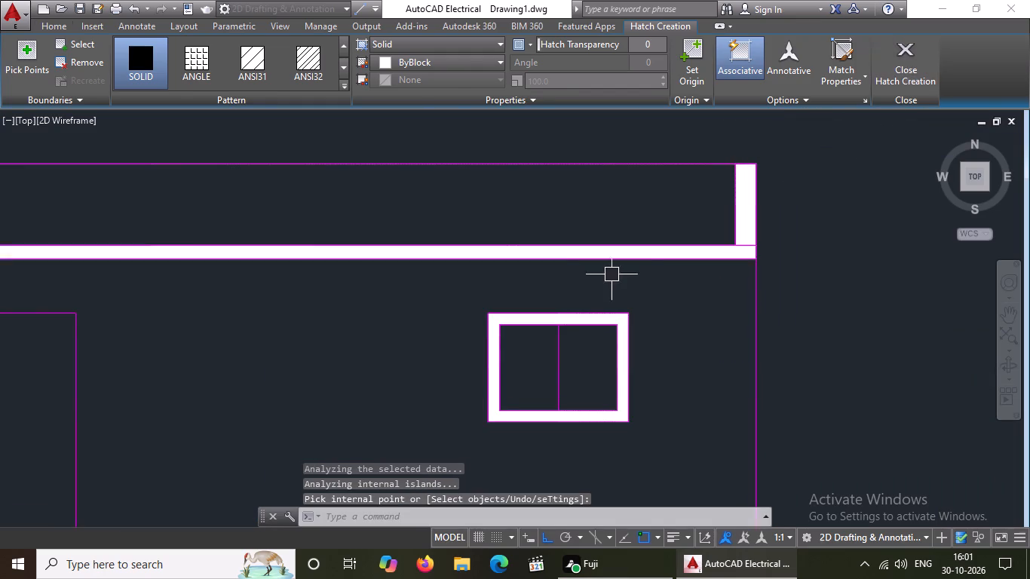
Save the drawing in the Documents folder under the file name 34 34.DWG.
scroll(549, 239, down, 4)
scroll(441, 253, up, 2)
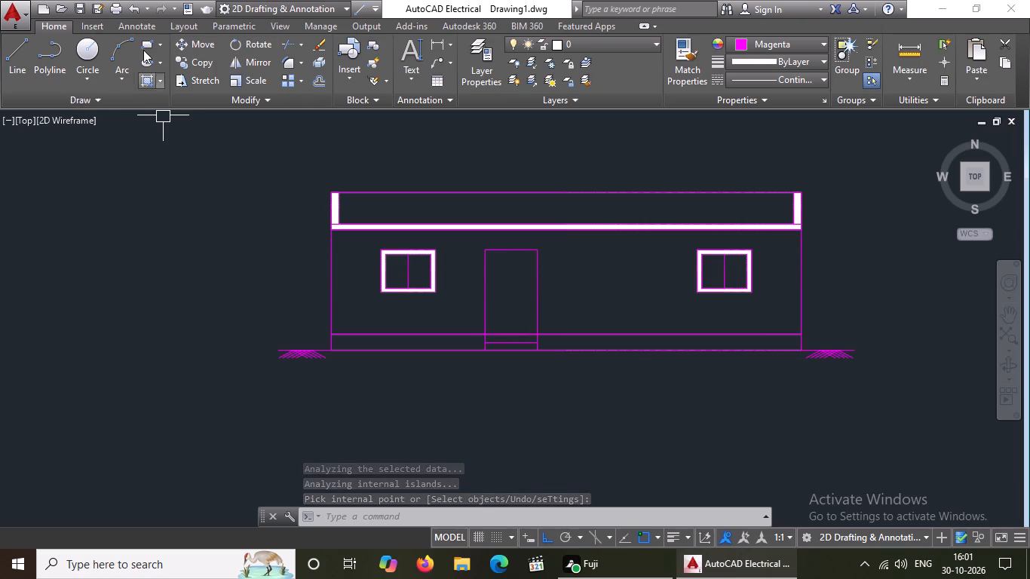
scroll(323, 318, down, 3)
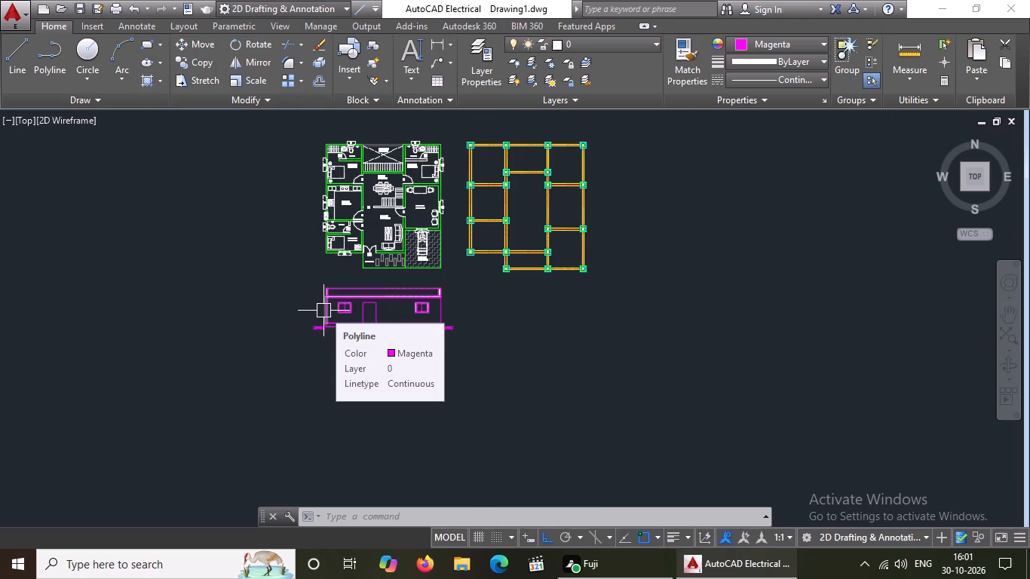
key(ctrl+s)
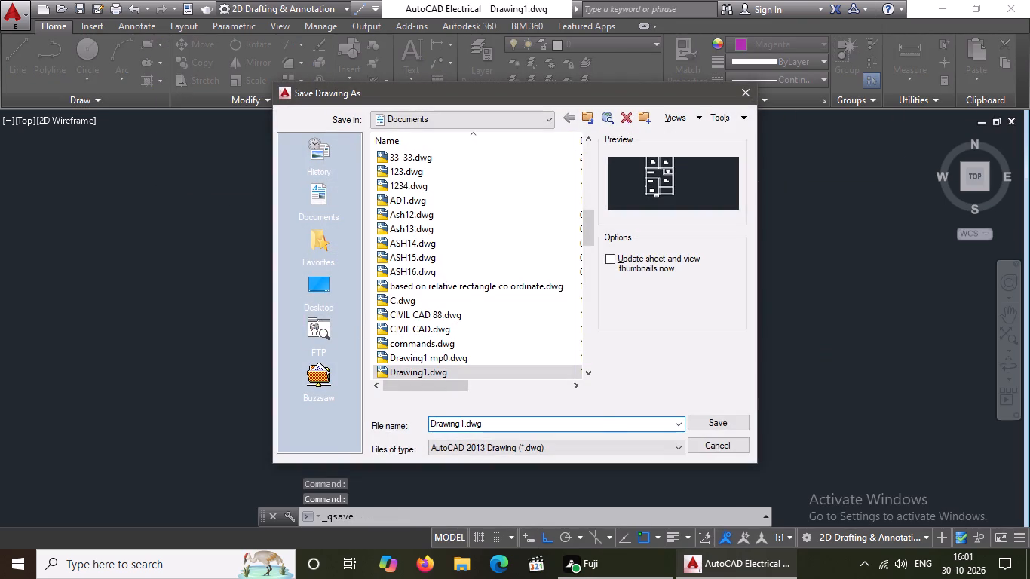
scroll(462, 422, up, 2)
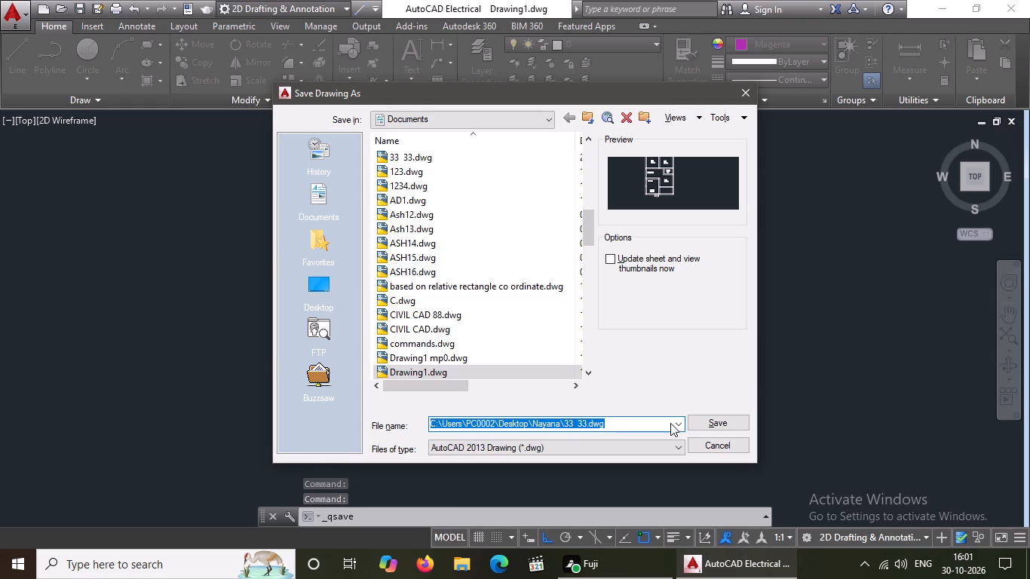
key(BackSpace)
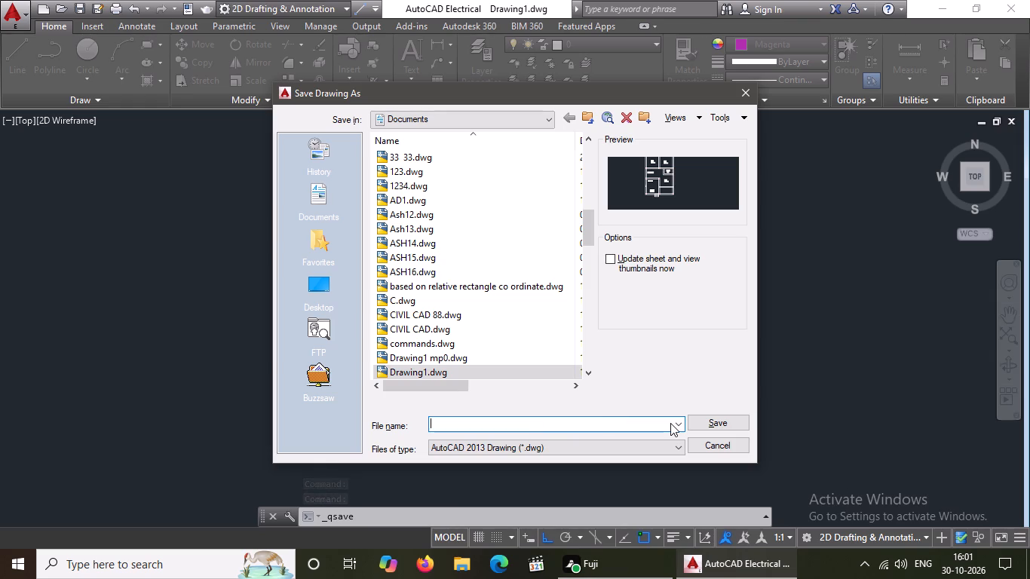
text(34 34)
key(period)
text(DW)
key(g)
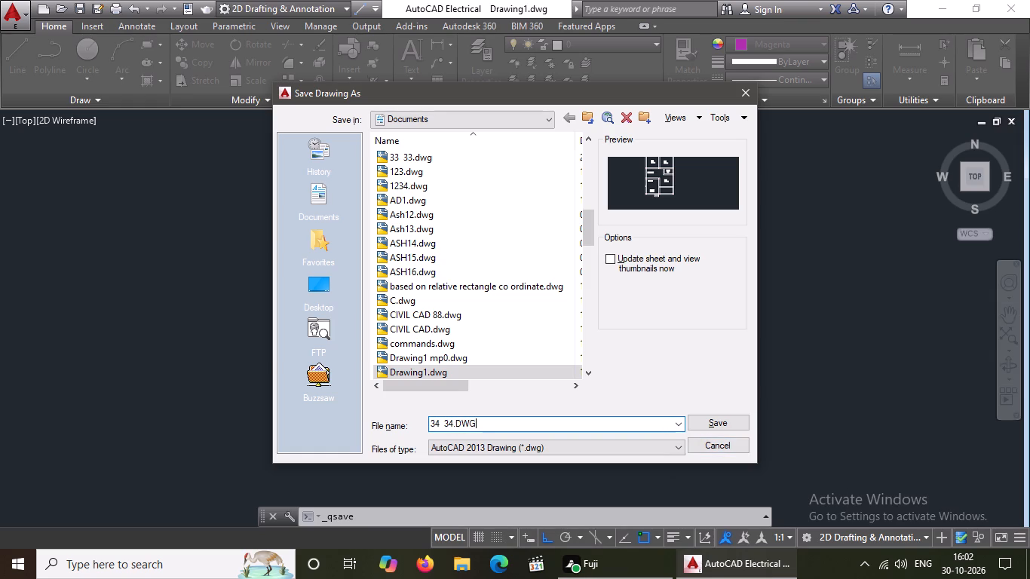
click(710, 420)
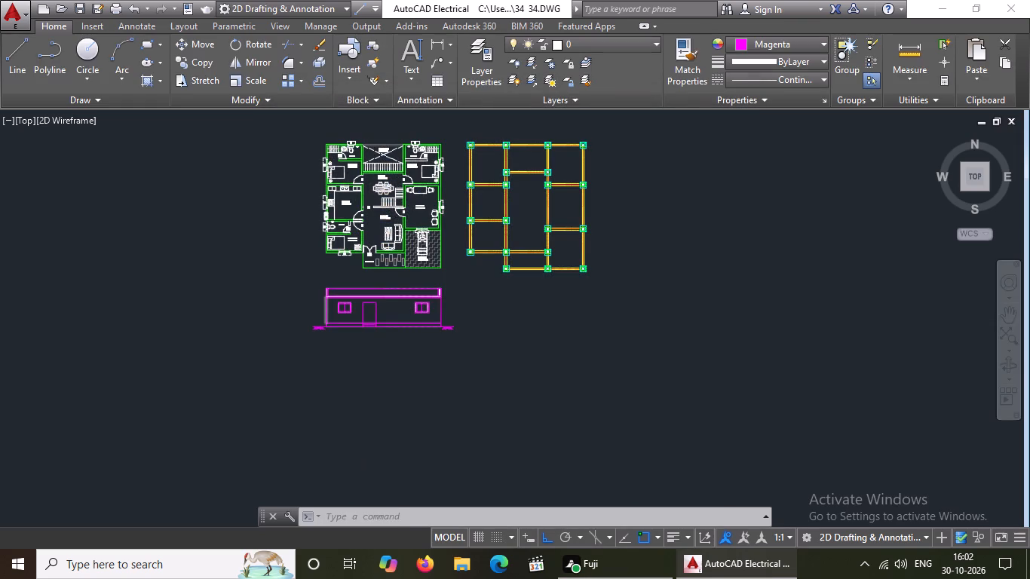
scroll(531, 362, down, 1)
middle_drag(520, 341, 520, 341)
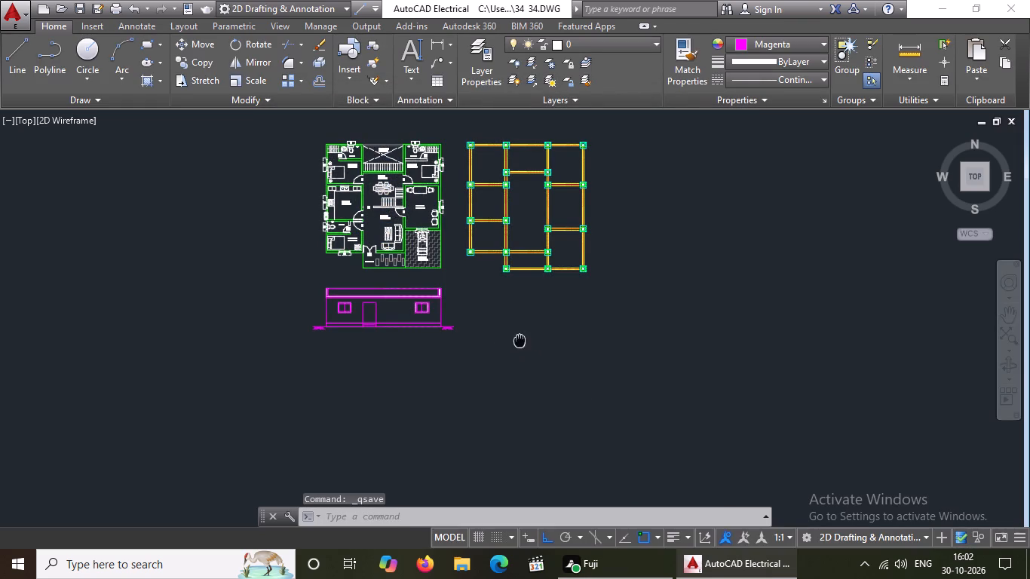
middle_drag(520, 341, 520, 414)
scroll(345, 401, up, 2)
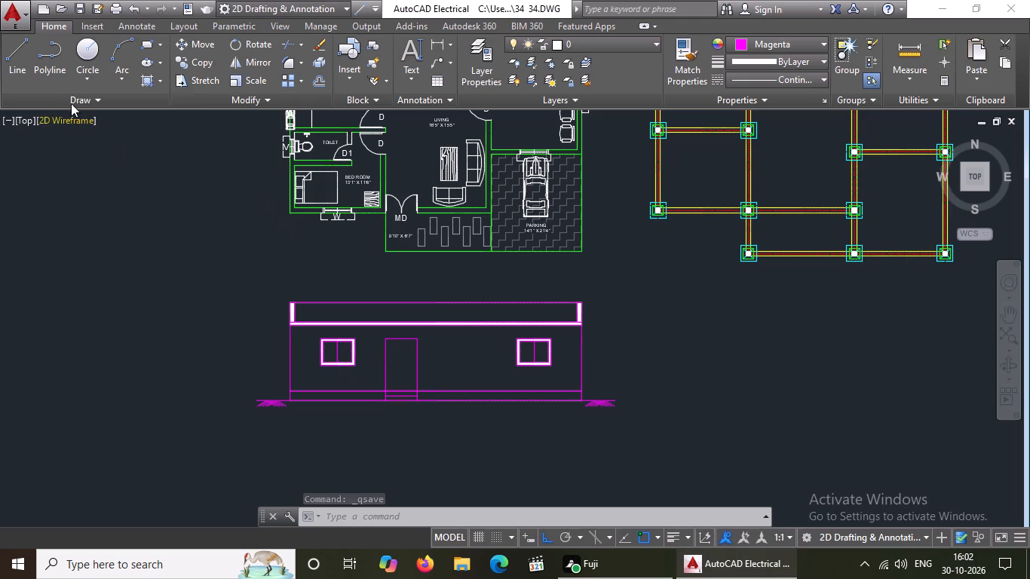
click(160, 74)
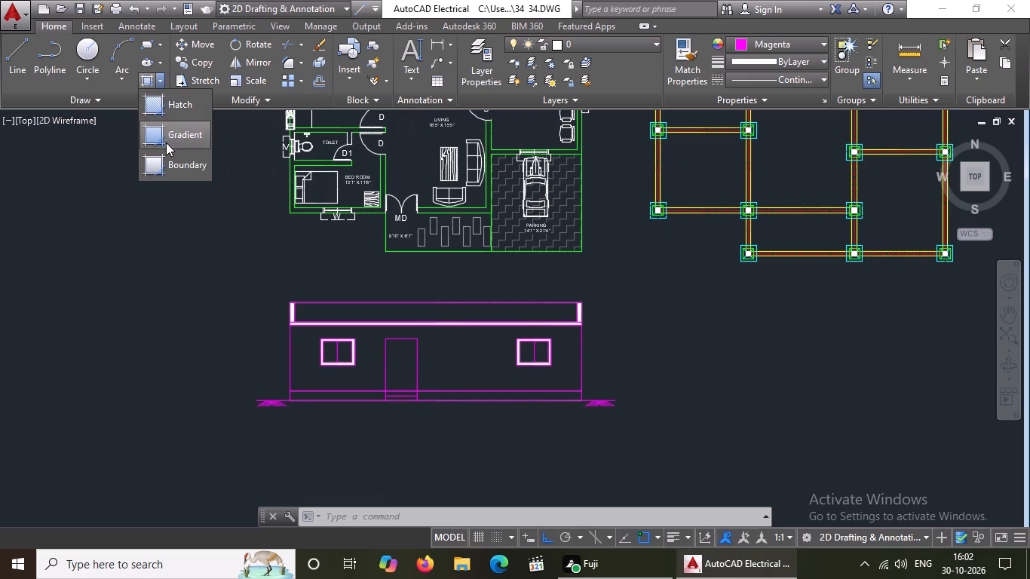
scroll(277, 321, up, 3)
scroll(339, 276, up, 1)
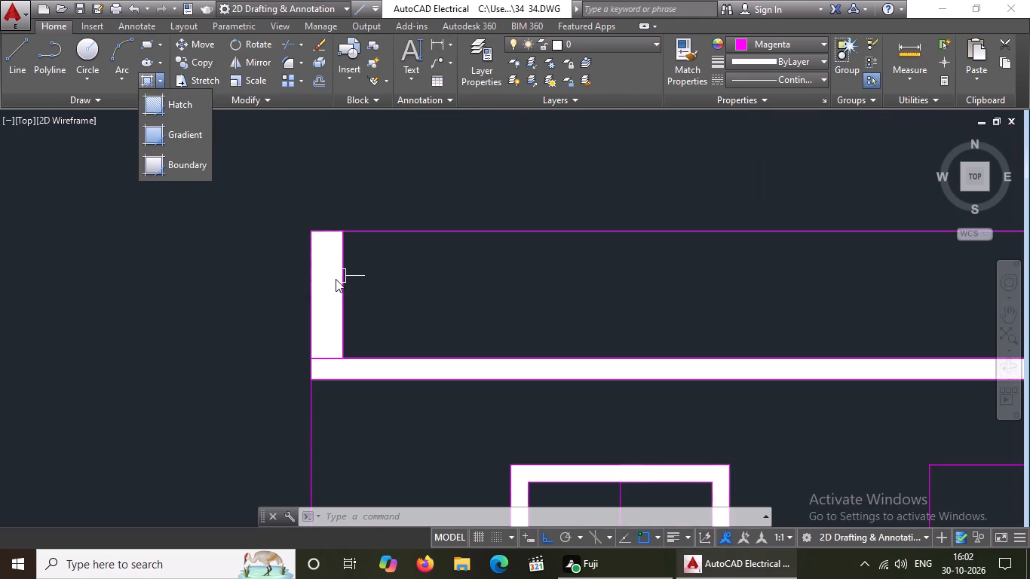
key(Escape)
Erase the combined solid hatch that covers the elevation's slab band, window frames and parapet ends.
click(328, 282)
scroll(319, 278, down, 4)
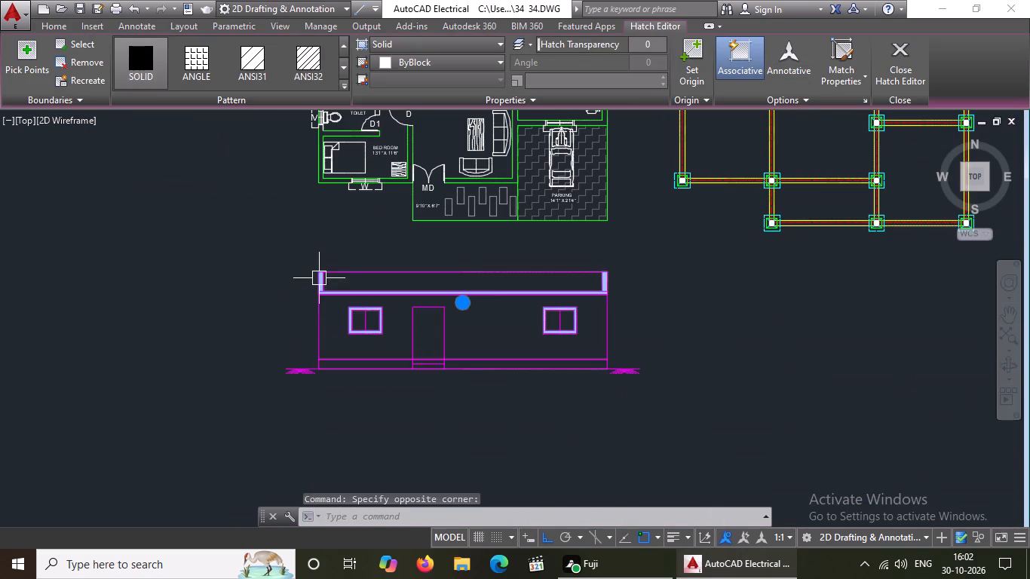
key(Escape)
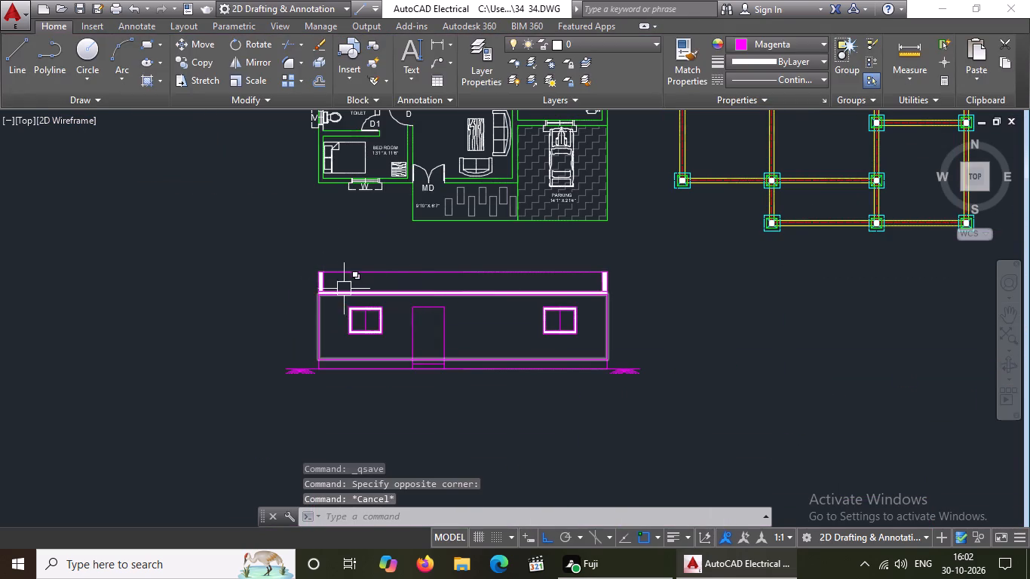
scroll(339, 286, up, 5)
click(125, 259)
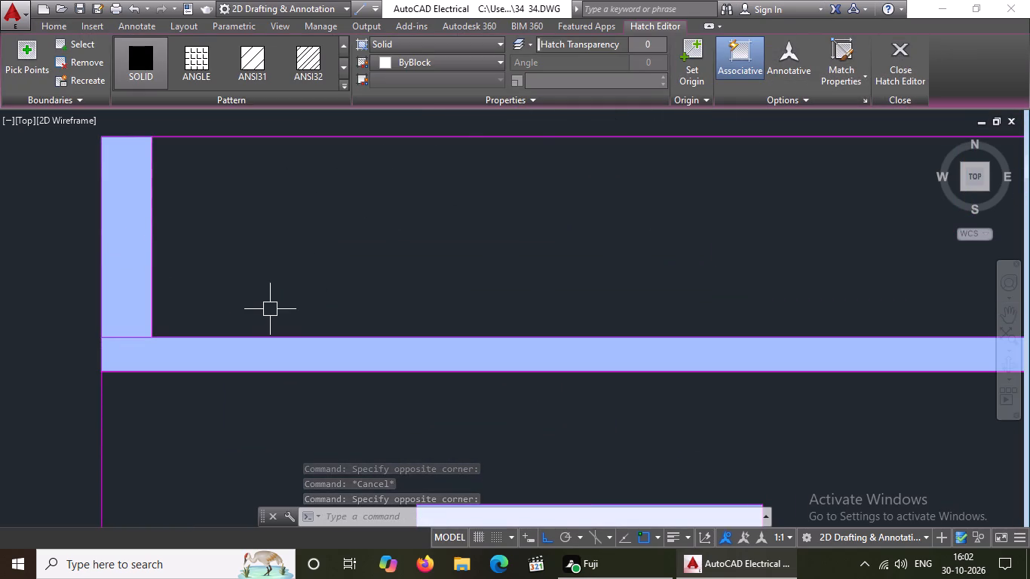
key(Delete)
right_drag(254, 296, 237, 301)
scroll(237, 301, down, 4)
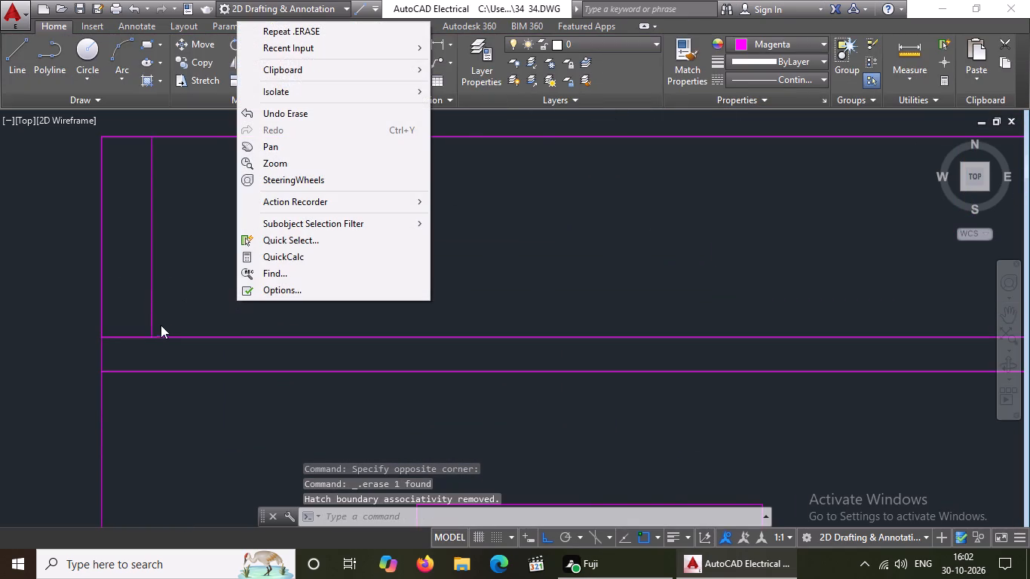
key(Escape)
Fill the narrow horizontal slab band above the windows with a SOLID hatch in ByBlock colour.
scroll(164, 326, down, 6)
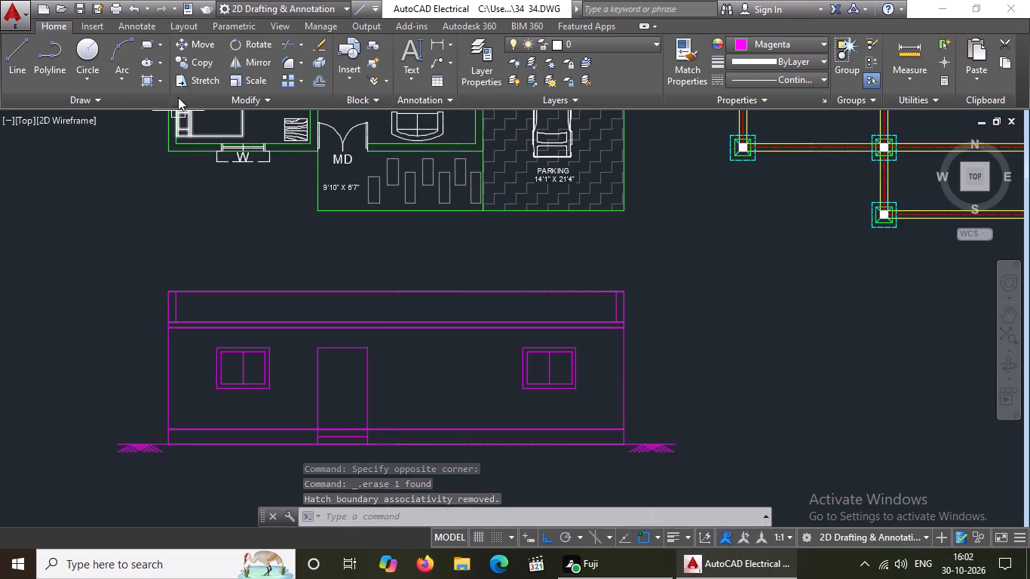
click(159, 80)
click(173, 108)
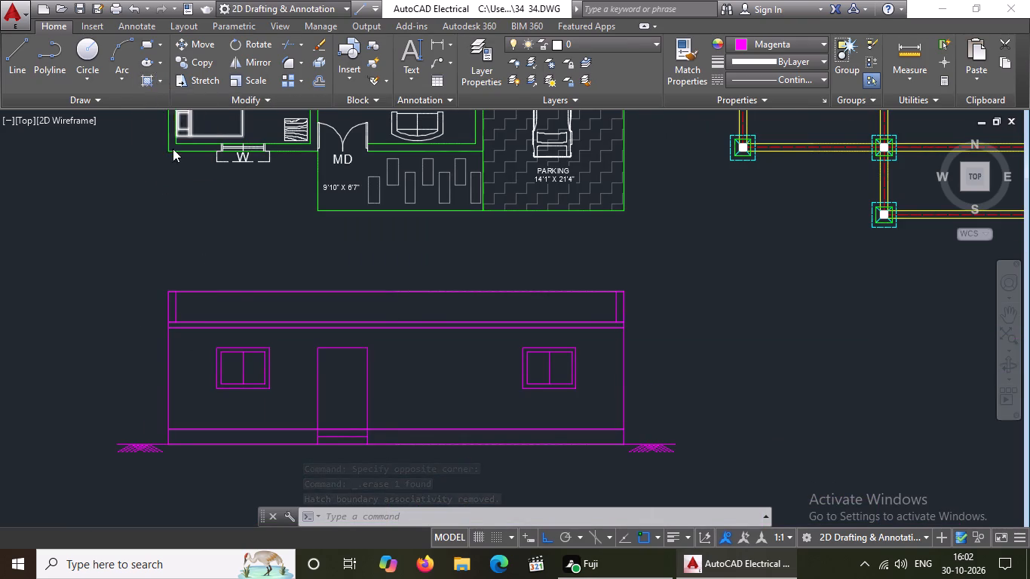
scroll(300, 374, up, 3)
scroll(284, 288, up, 2)
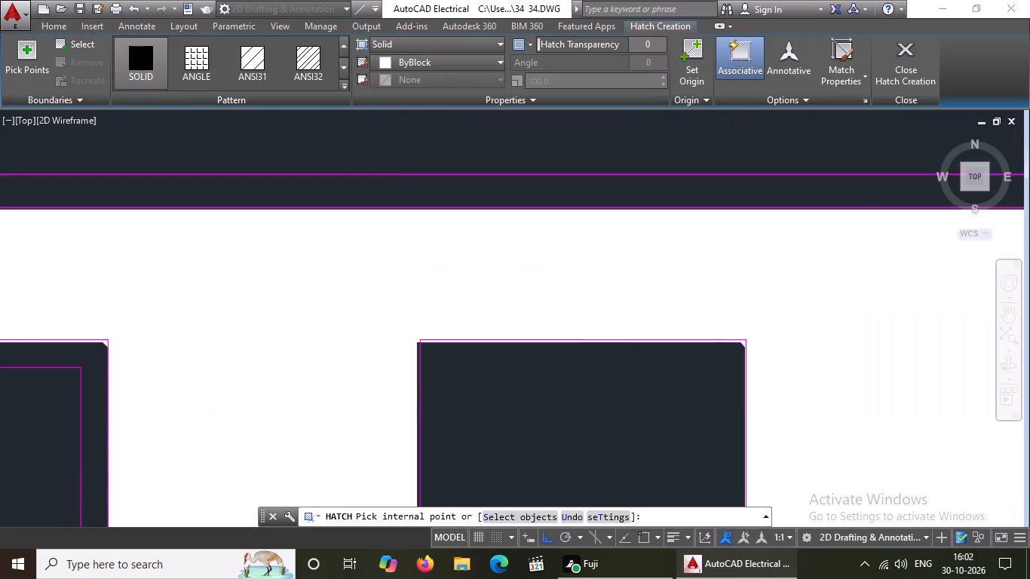
click(287, 182)
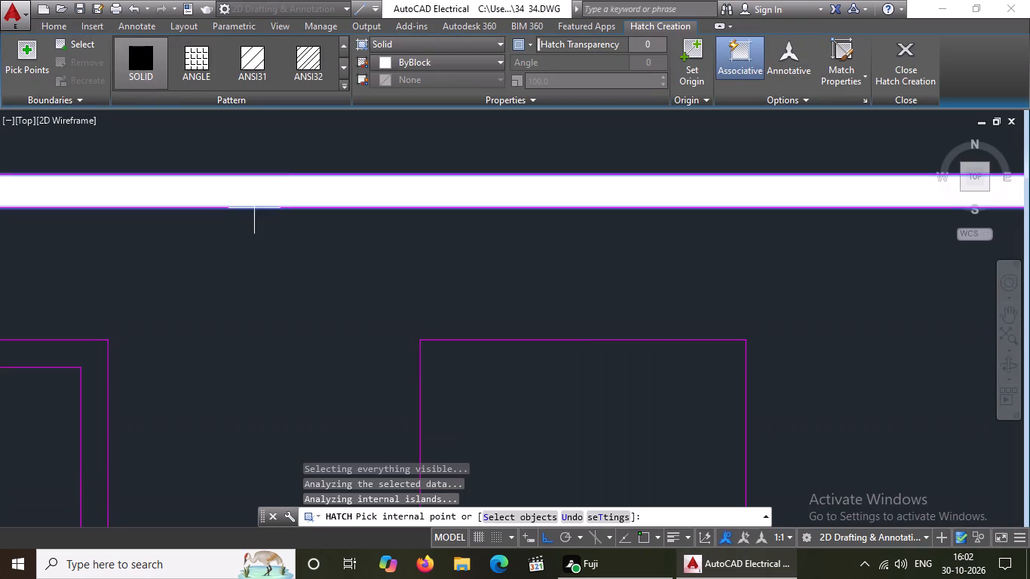
Fill both window frames, between their outer and inner rectangles, with the solid ByBlock hatch, undoing any mispicked area, and finish hatching.
click(66, 351)
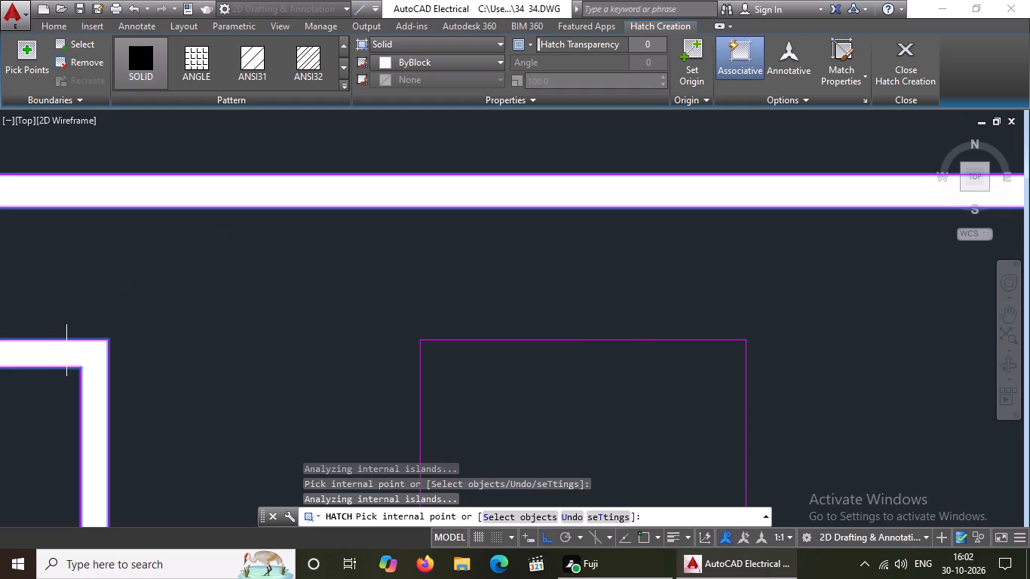
scroll(97, 327, down, 4)
scroll(401, 335, up, 4)
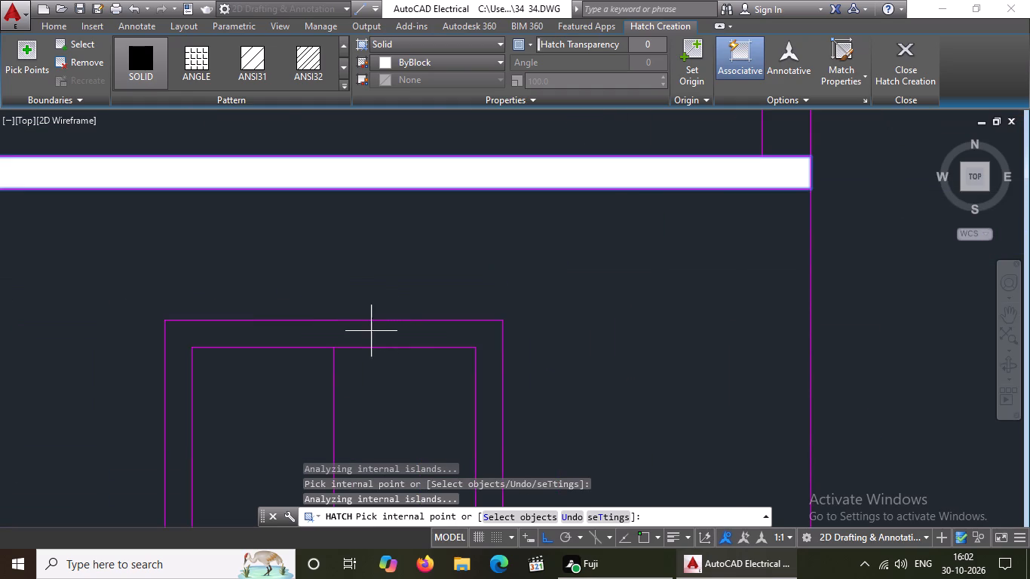
click(368, 335)
scroll(412, 309, down, 4)
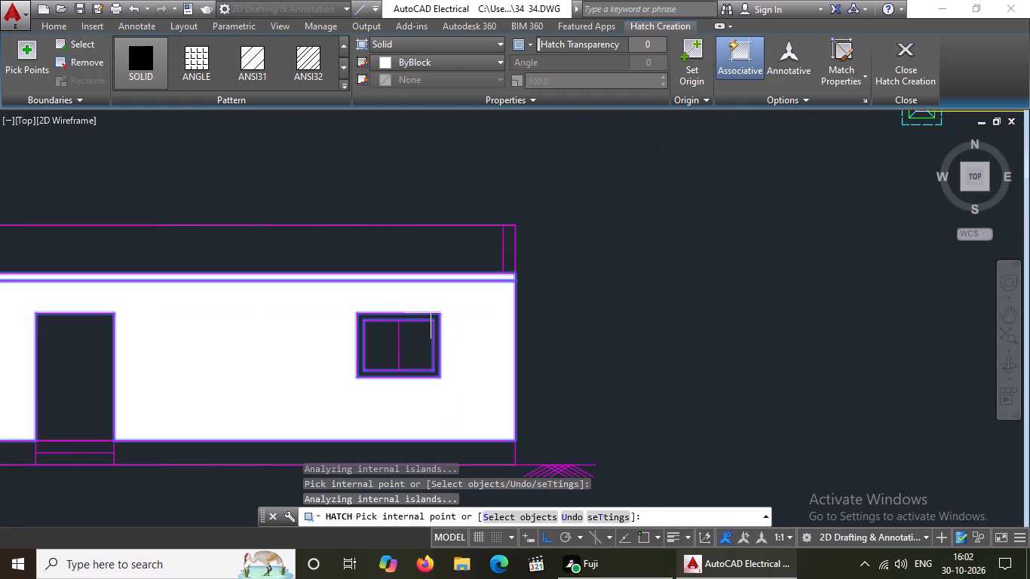
key(ctrl+z)
scroll(424, 317, up, 3)
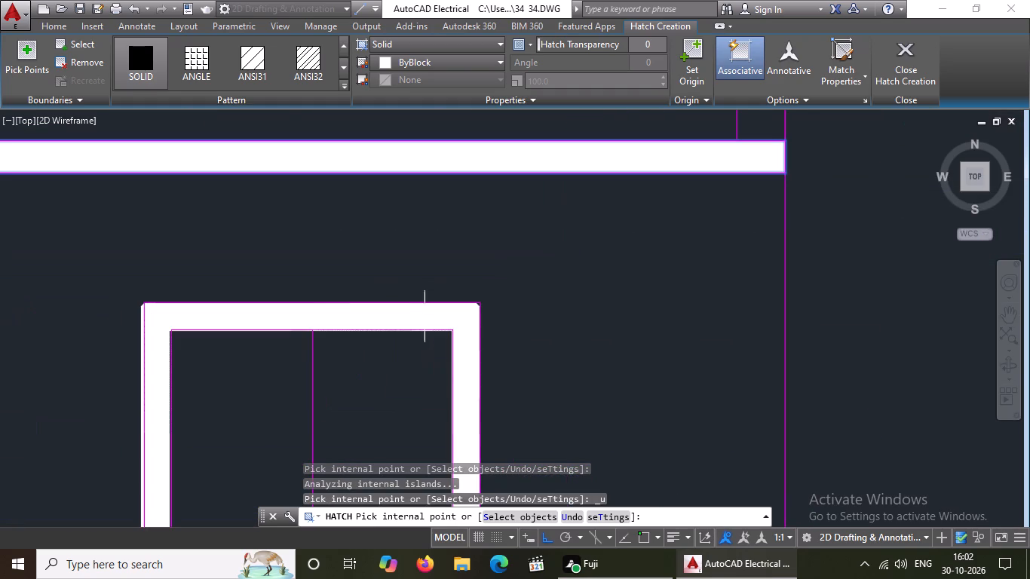
click(429, 320)
scroll(433, 316, down, 7)
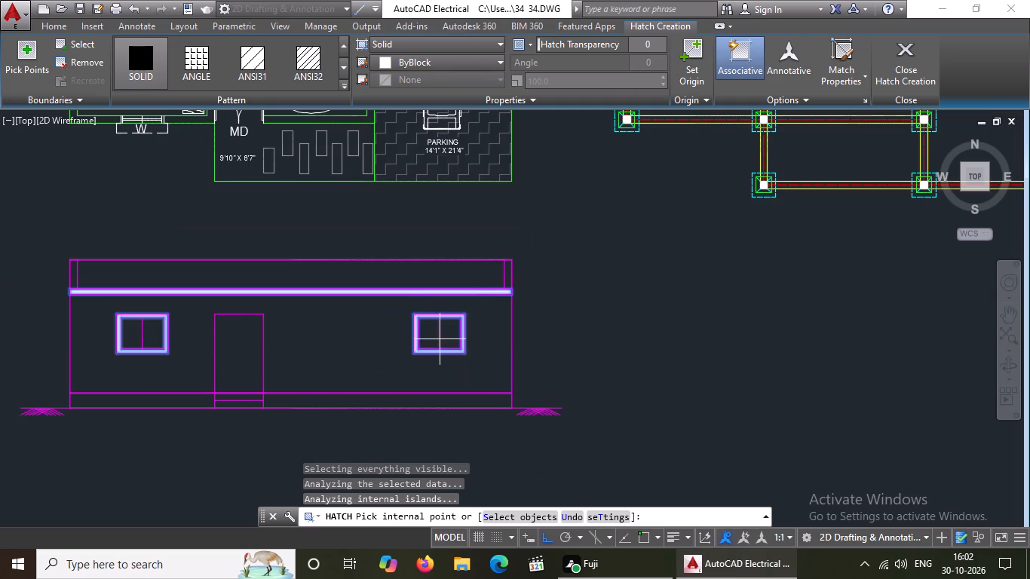
click(897, 55)
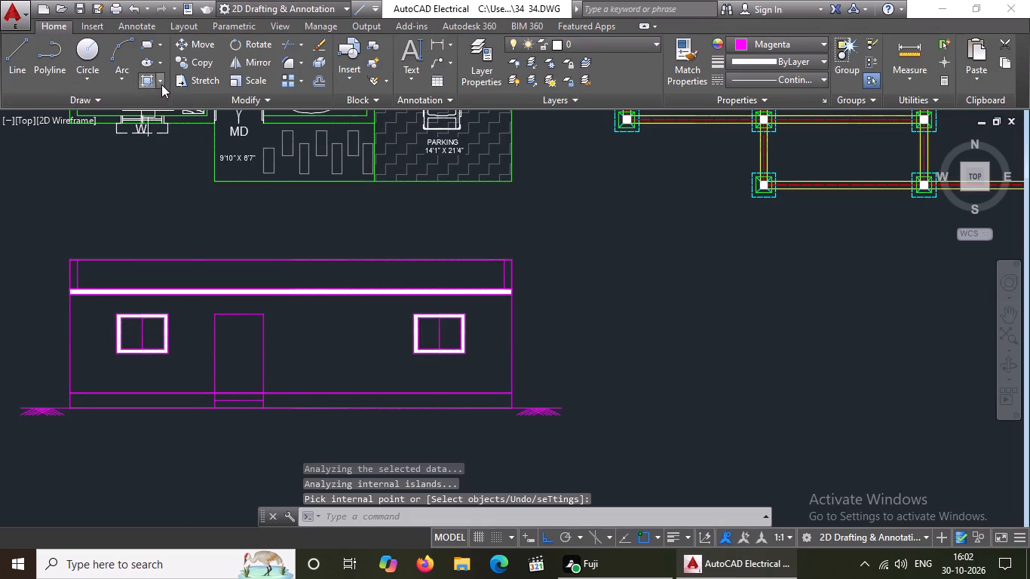
Hatch the front wall face around the door and windows with the AR-BRSTD brick pattern in ByBlock colour.
click(161, 84)
click(171, 106)
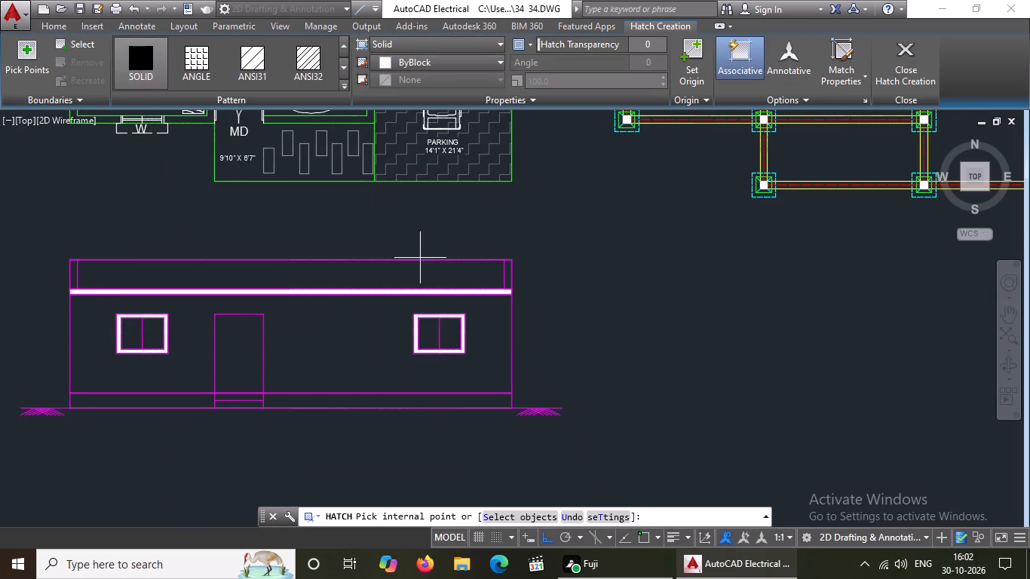
scroll(306, 67, up, 2)
scroll(306, 66, down, 3)
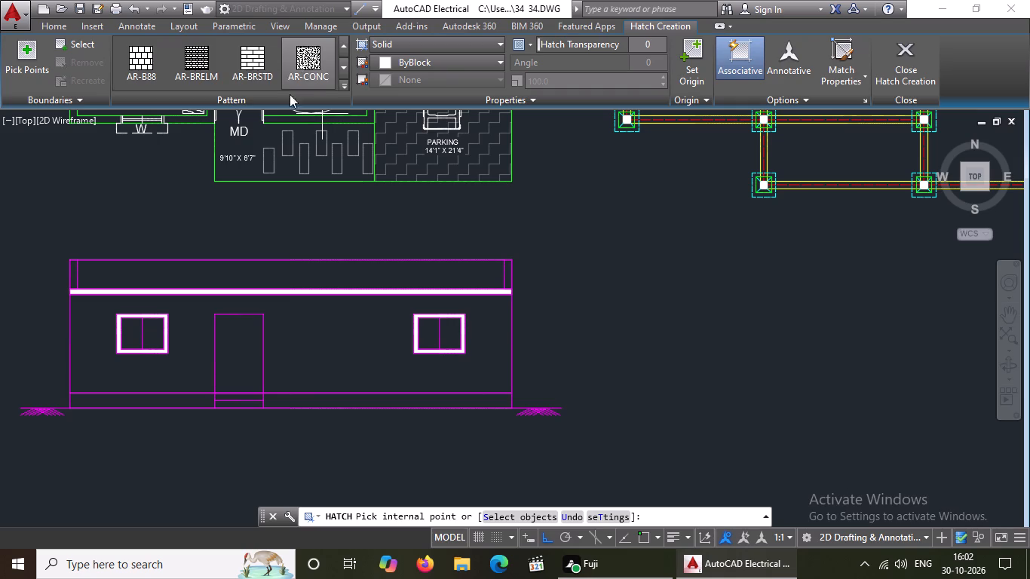
click(256, 55)
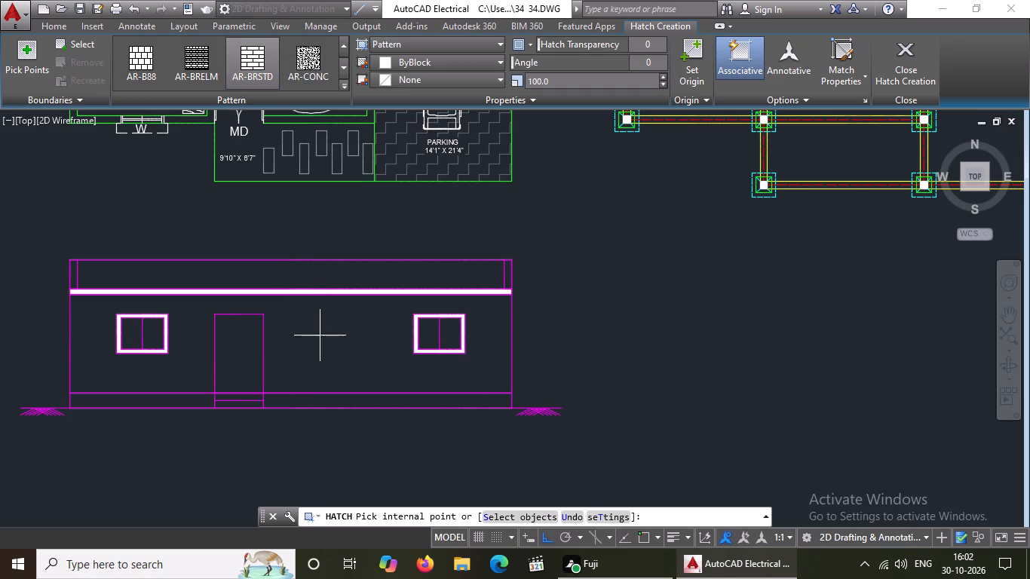
click(308, 343)
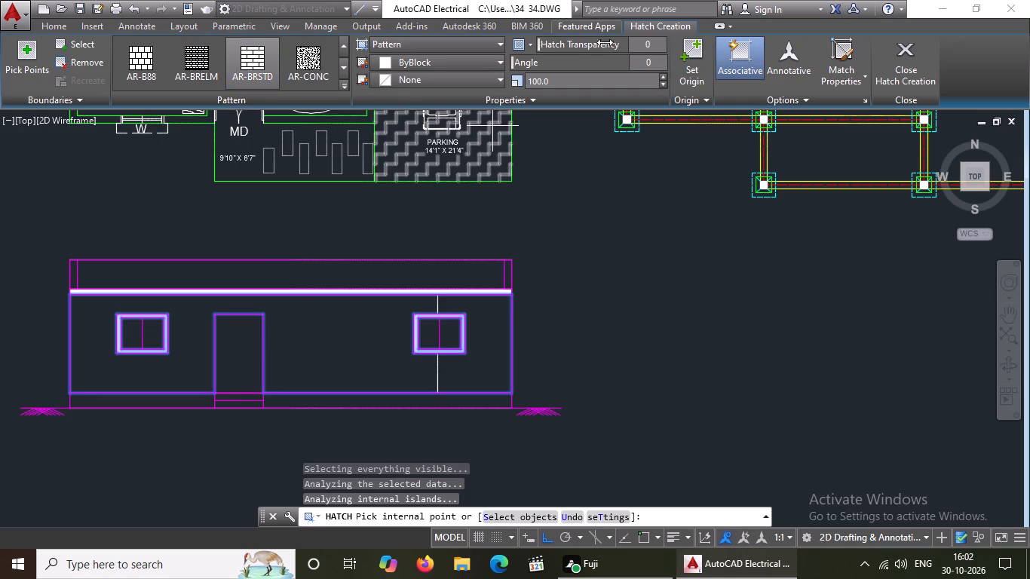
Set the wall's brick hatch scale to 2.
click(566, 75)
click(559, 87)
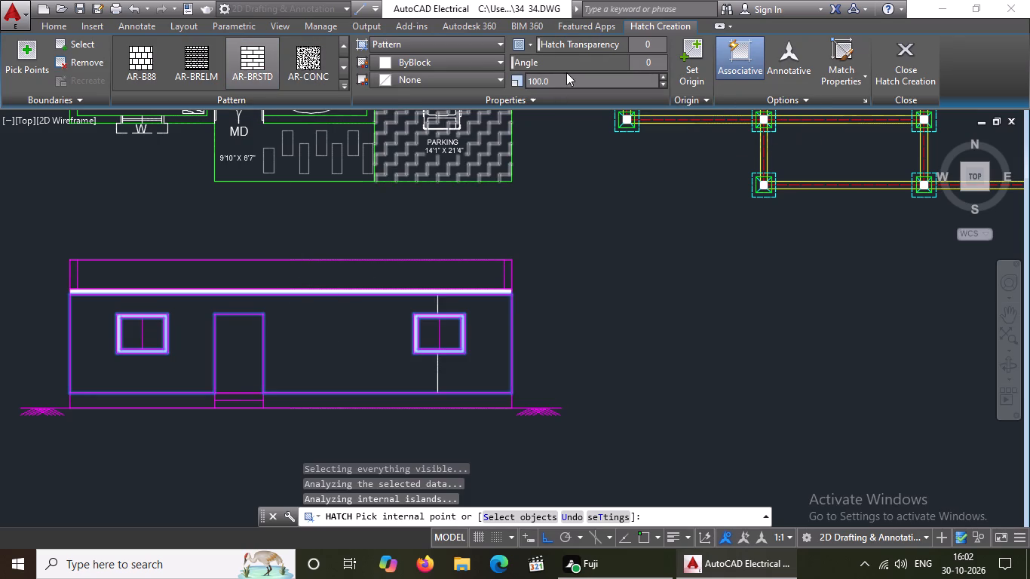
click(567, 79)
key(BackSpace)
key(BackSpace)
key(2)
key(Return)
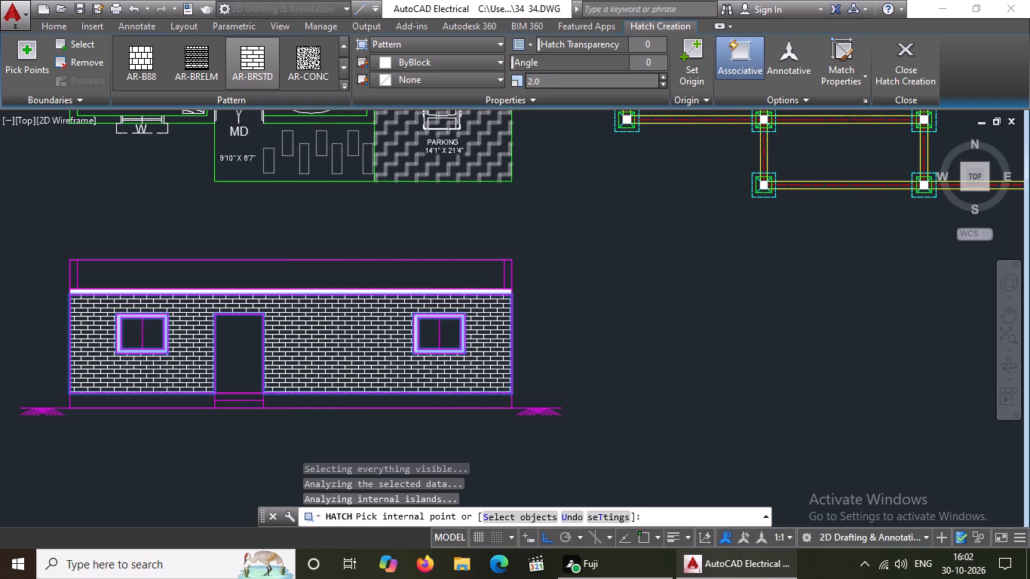
Set the wall's brick hatch scale to 5 and finish the hatch.
click(563, 82)
key(BackSpace)
key(BackSpace)
key(5)
key(Return)
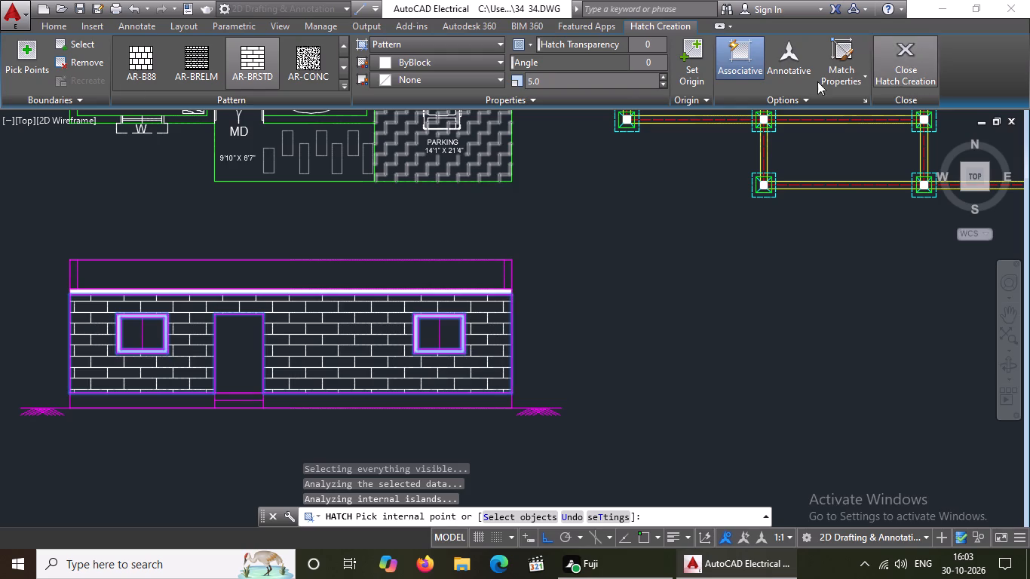
scroll(203, 61, up, 2)
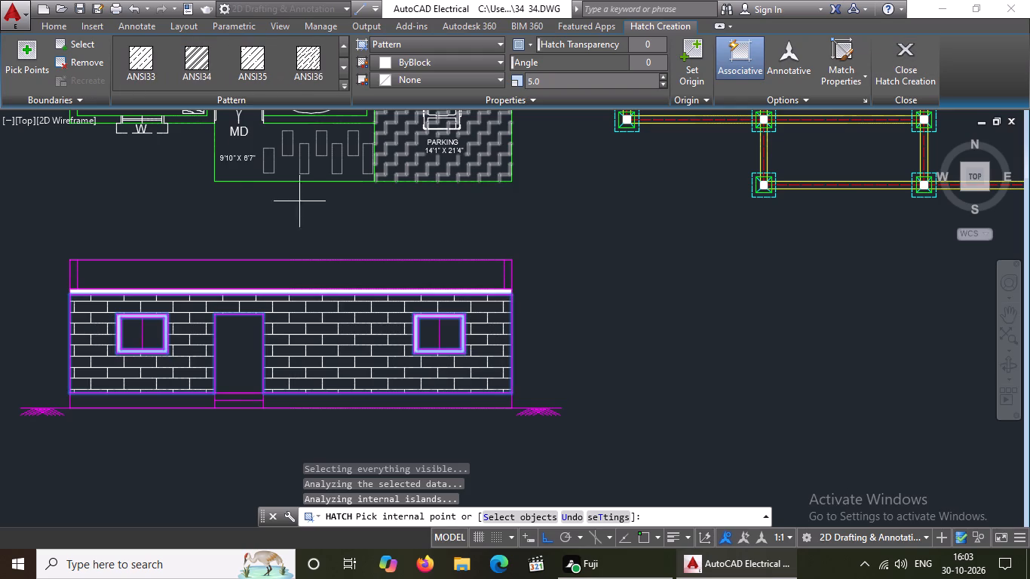
click(906, 62)
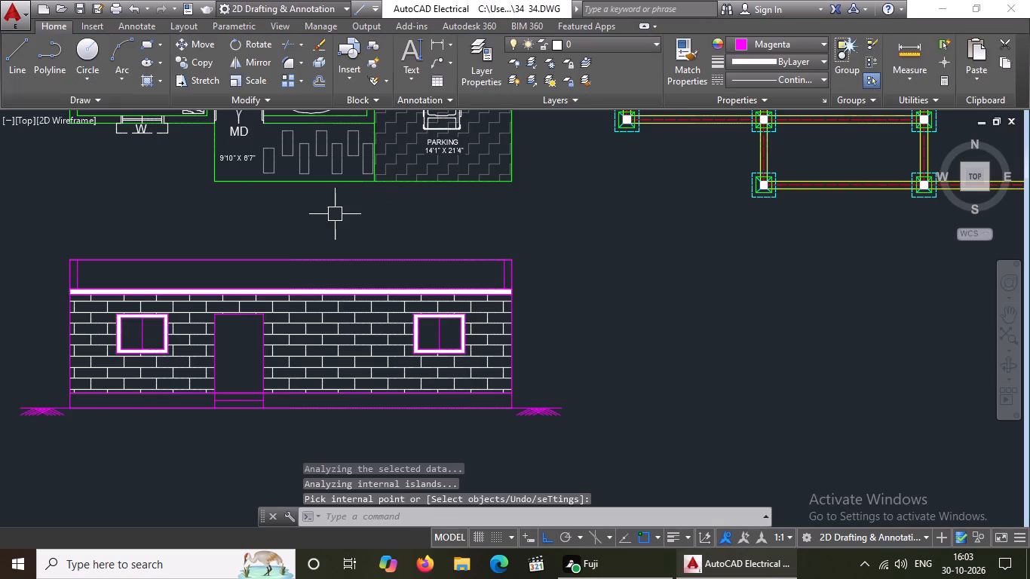
Hatch the long parapet panel above the slab band, between its end strips, with the AR-PARQ1 pattern at scale 5.
click(160, 78)
click(161, 107)
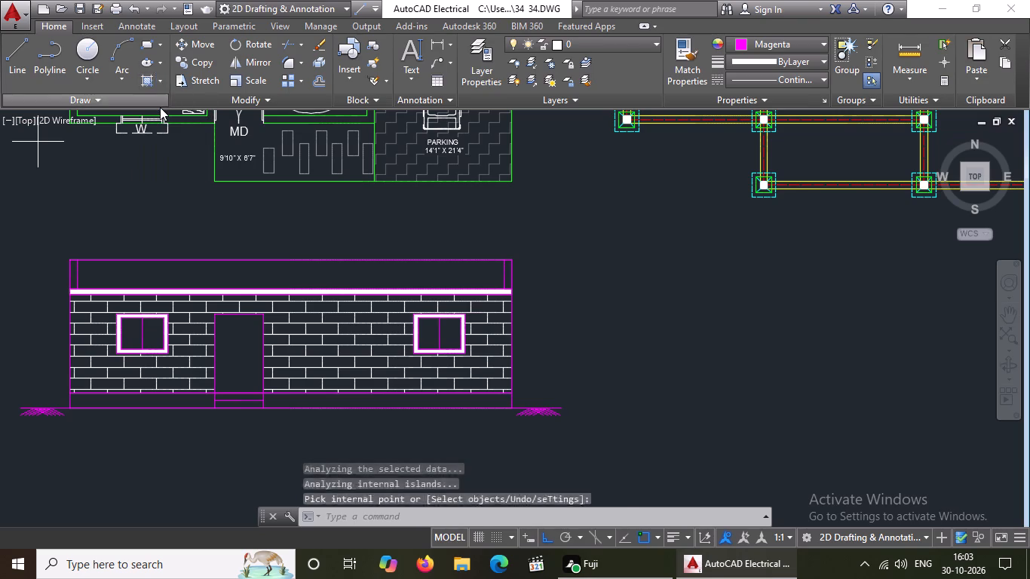
scroll(222, 76, up, 2)
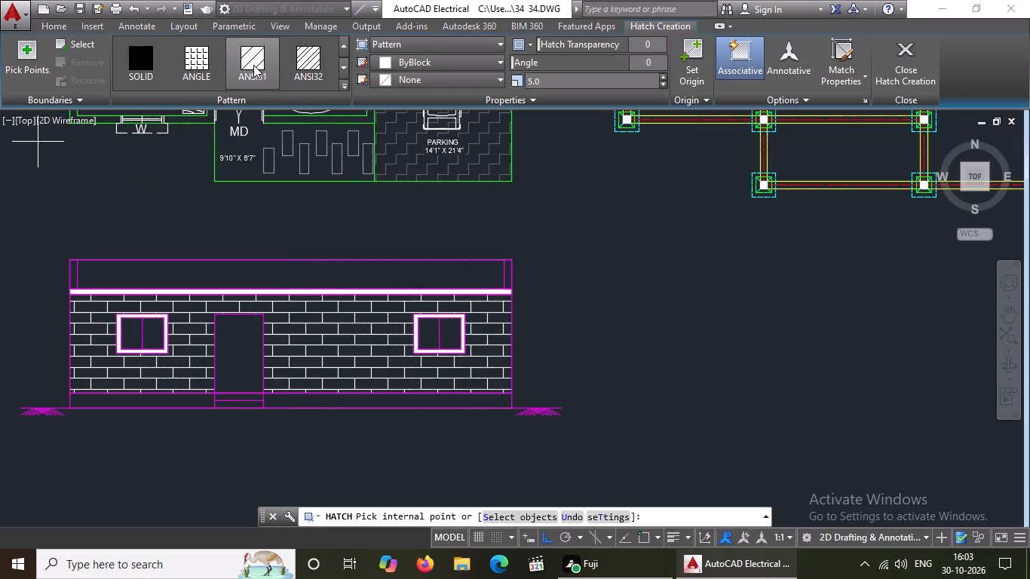
scroll(253, 65, up, 5)
click(255, 63)
scroll(262, 55, down, 3)
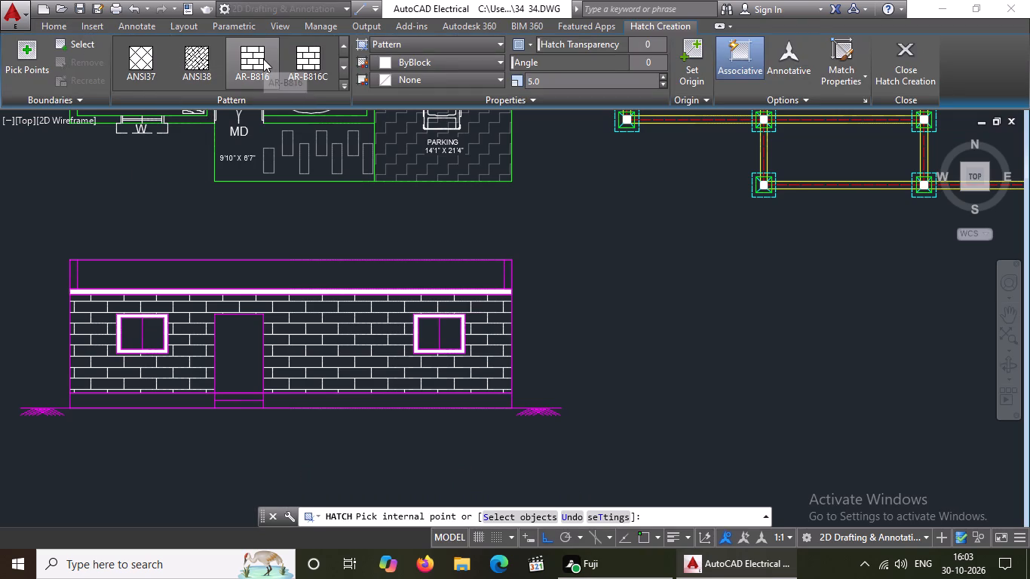
scroll(263, 59, down, 2)
click(194, 60)
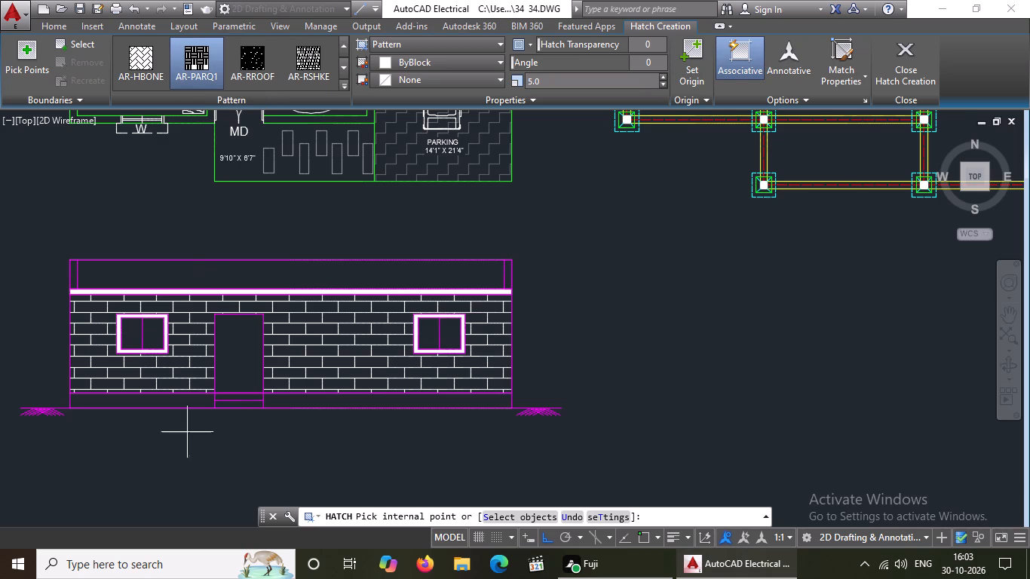
click(223, 271)
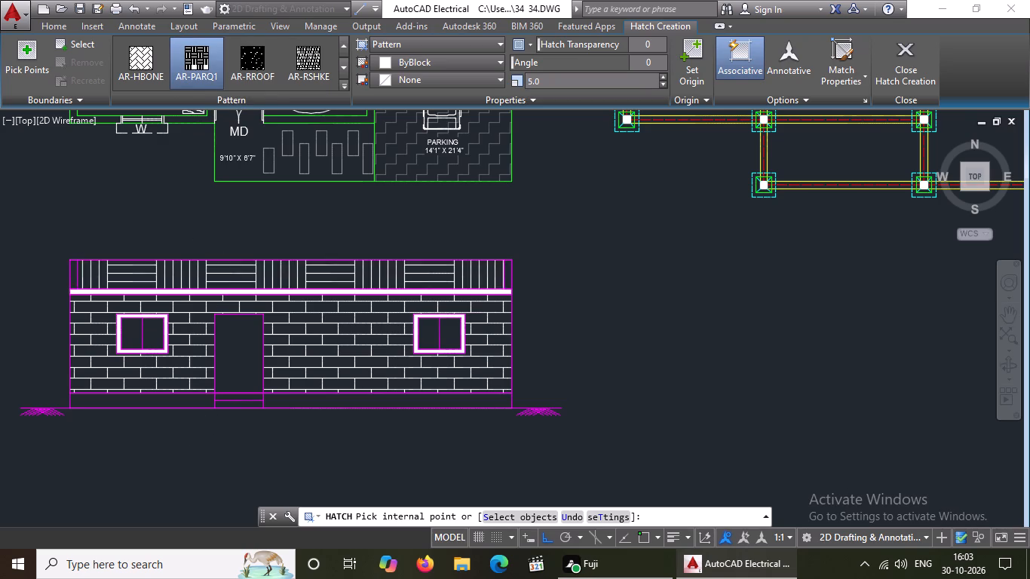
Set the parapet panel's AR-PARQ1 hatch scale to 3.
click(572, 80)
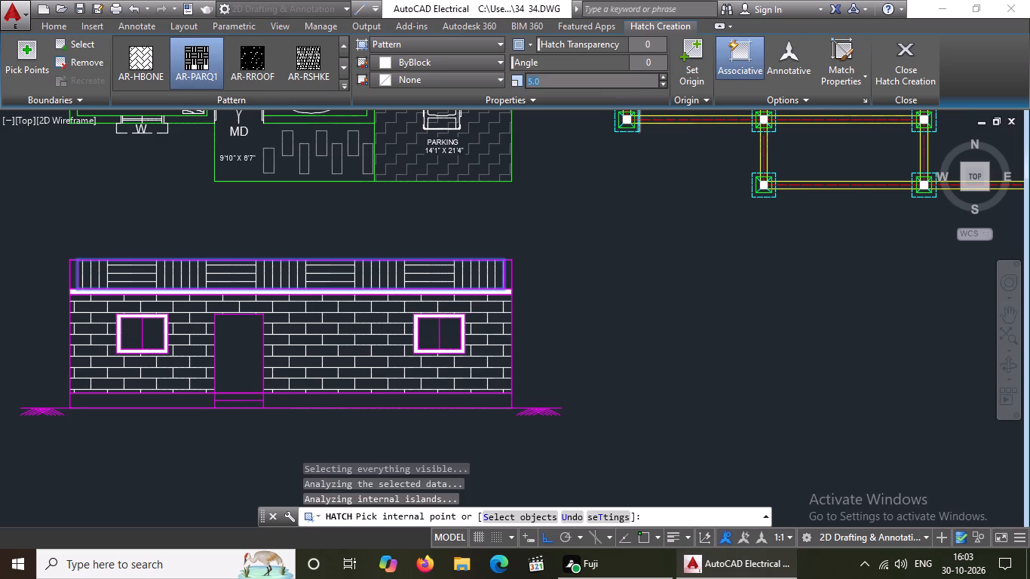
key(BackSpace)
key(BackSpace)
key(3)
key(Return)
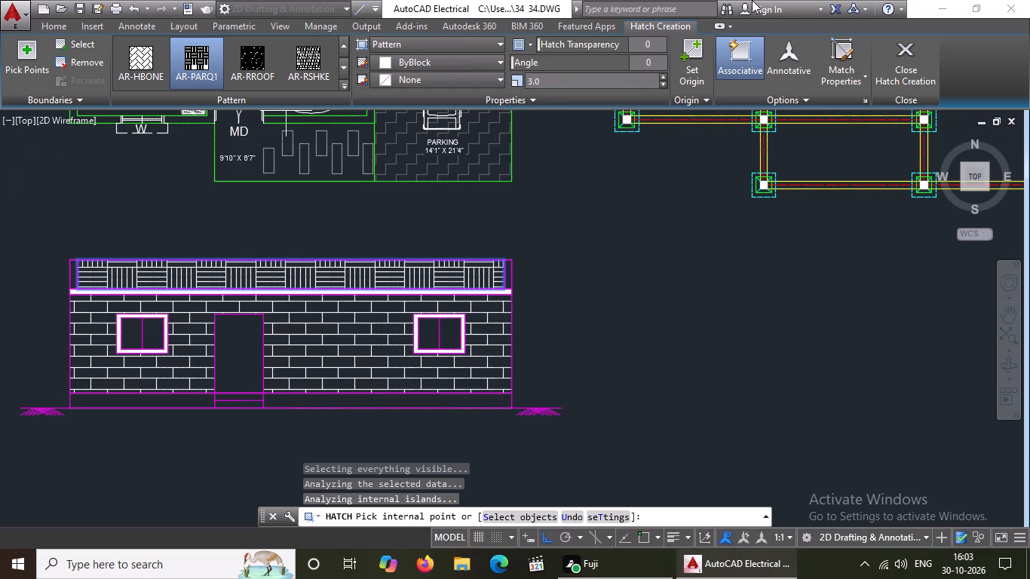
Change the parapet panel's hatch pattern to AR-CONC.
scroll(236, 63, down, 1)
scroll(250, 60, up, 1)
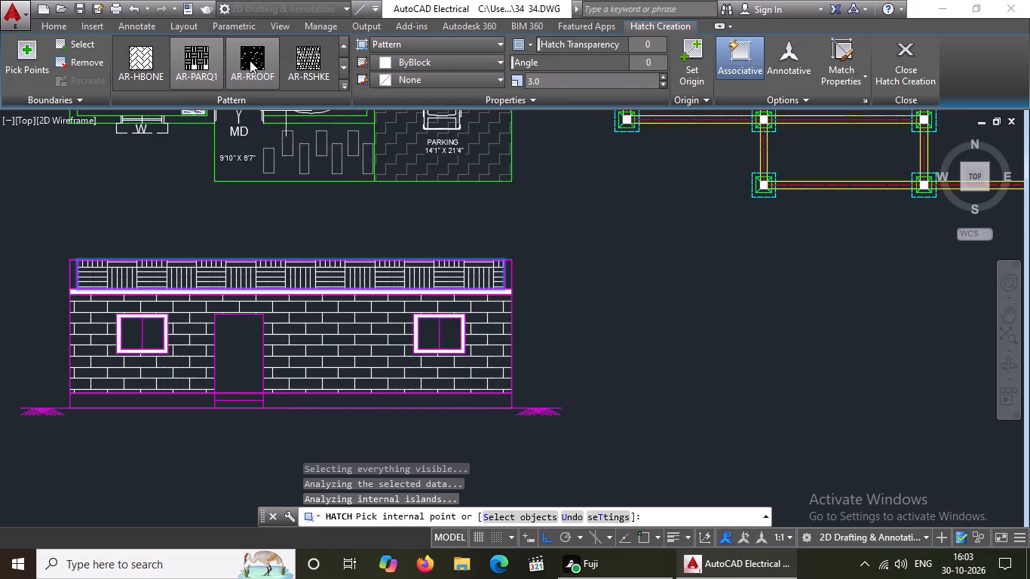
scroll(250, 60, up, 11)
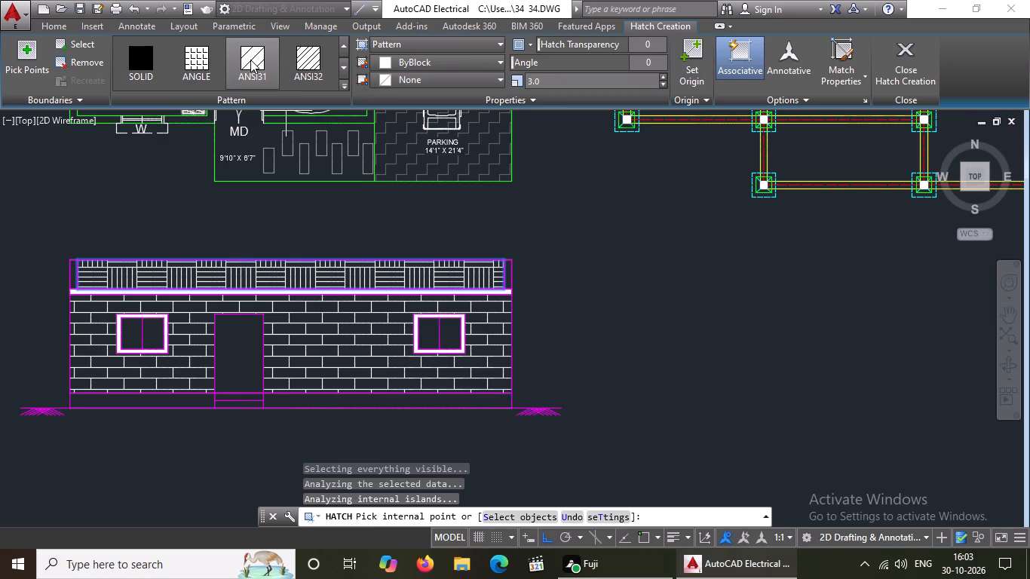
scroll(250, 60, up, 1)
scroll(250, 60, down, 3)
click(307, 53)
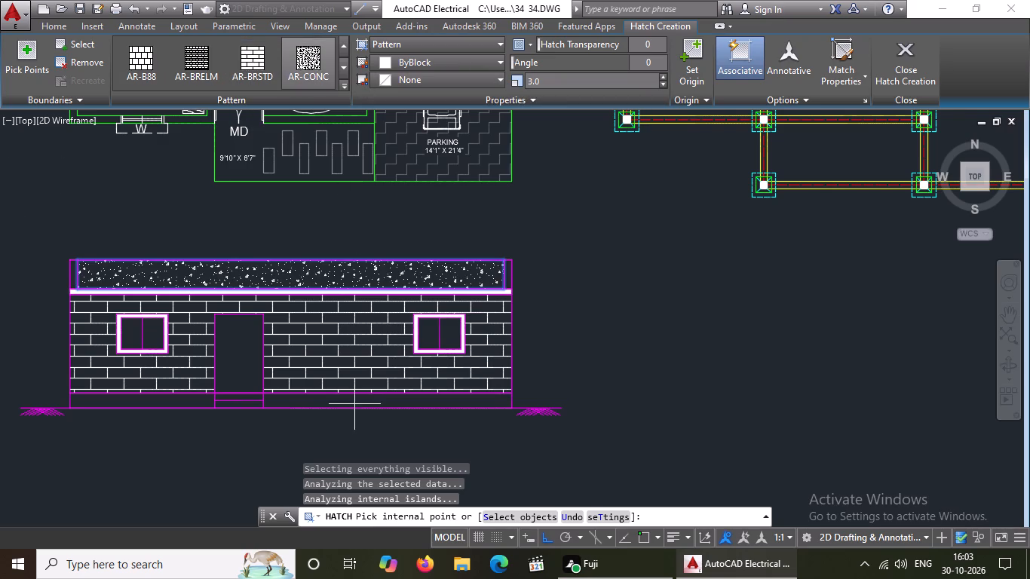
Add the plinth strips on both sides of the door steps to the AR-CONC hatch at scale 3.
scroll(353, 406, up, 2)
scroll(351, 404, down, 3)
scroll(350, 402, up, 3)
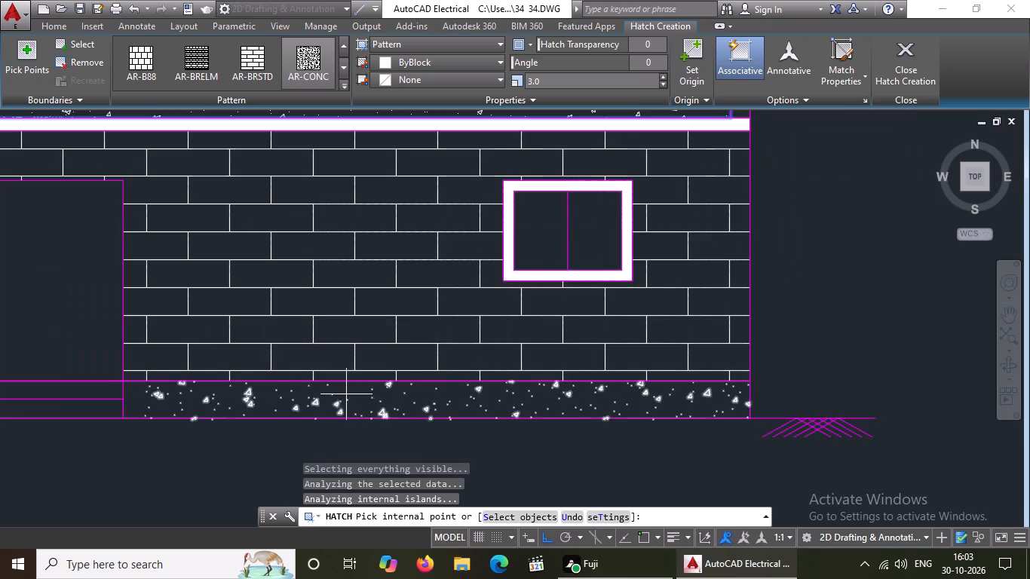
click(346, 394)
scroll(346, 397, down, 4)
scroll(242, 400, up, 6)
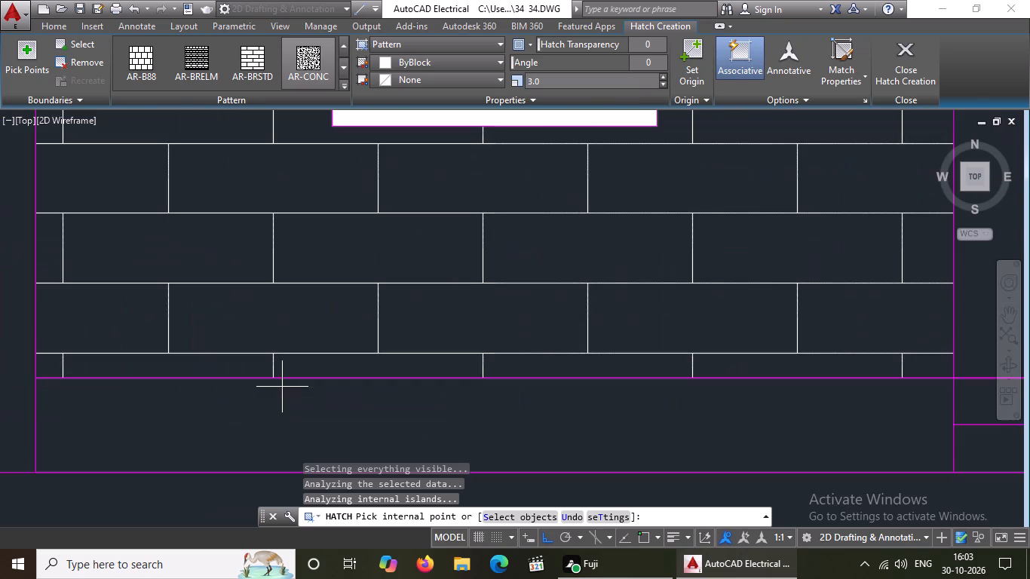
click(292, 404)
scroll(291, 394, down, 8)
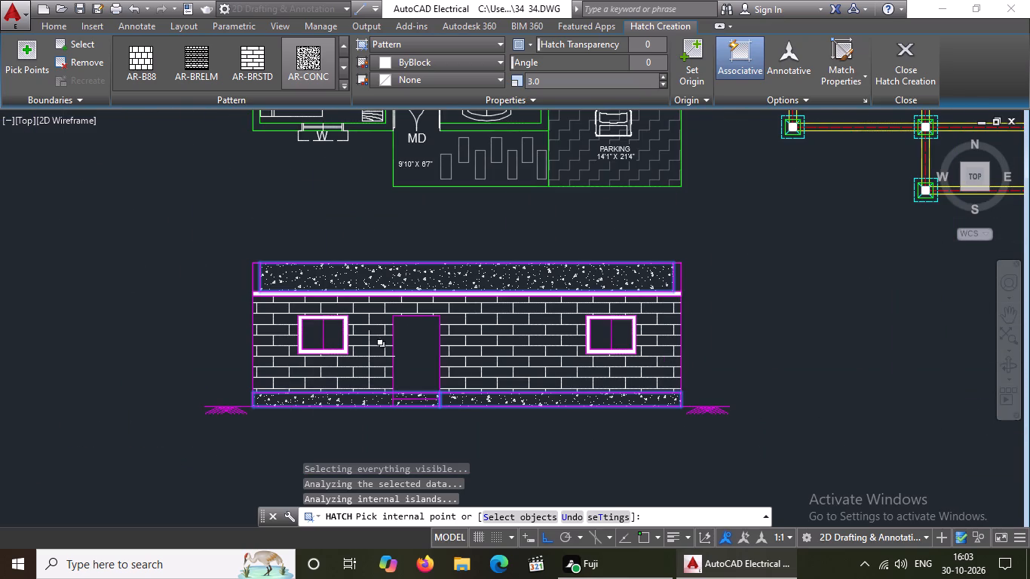
Delete the combined AR-CONC hatch covering the parapet panel and the plinth strips.
click(435, 277)
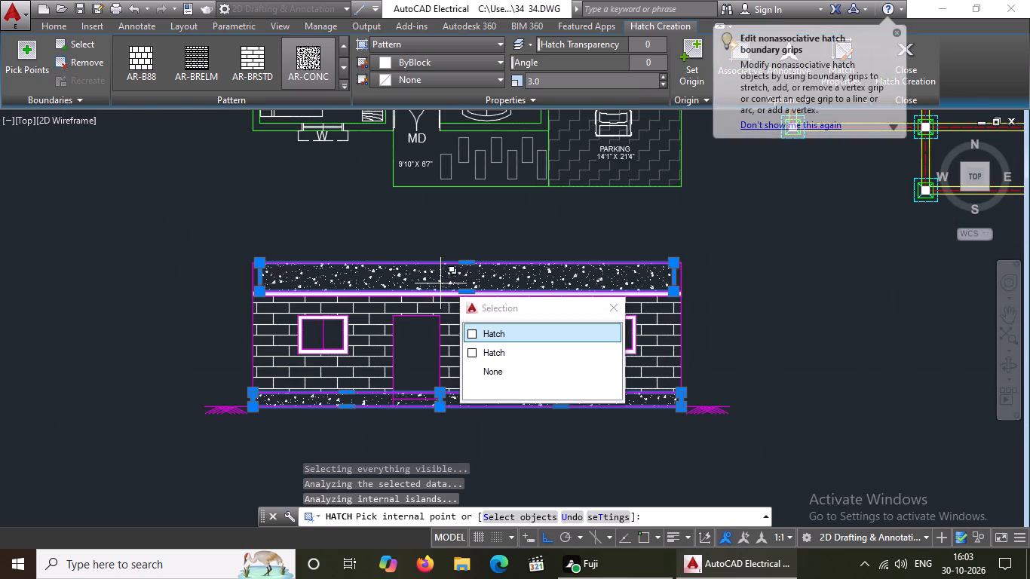
click(506, 369)
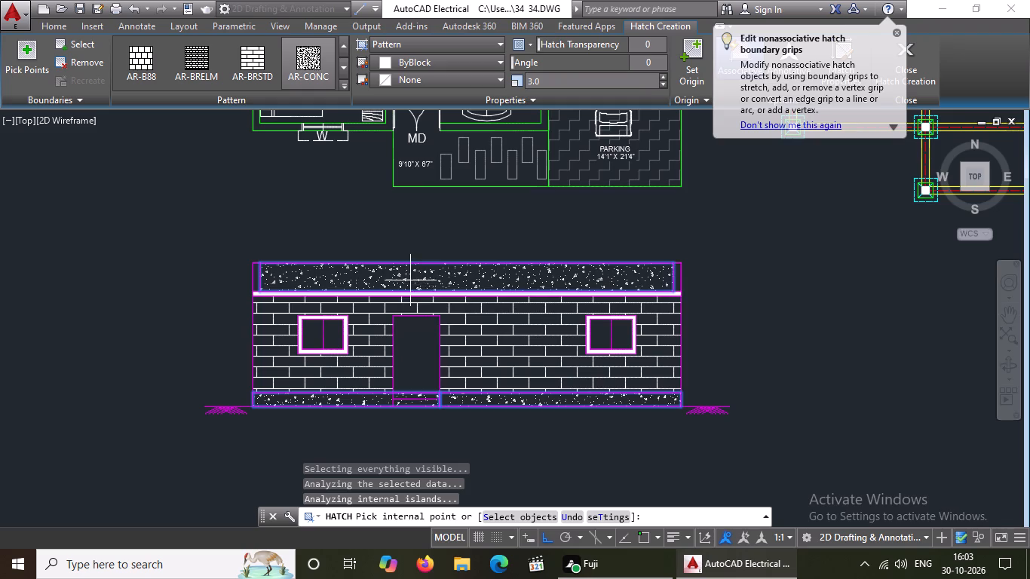
click(411, 279)
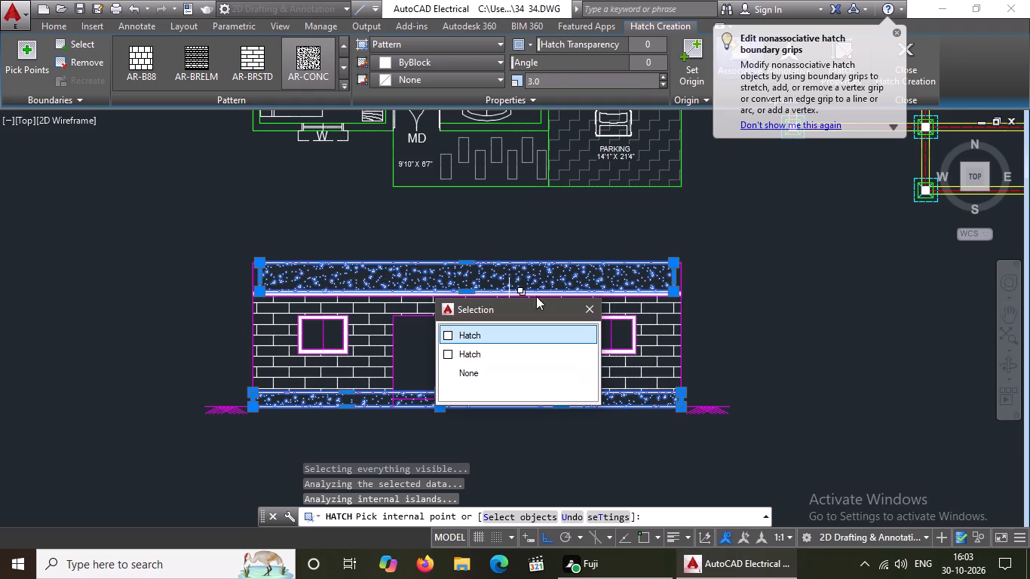
key(Delete)
key(Delete)
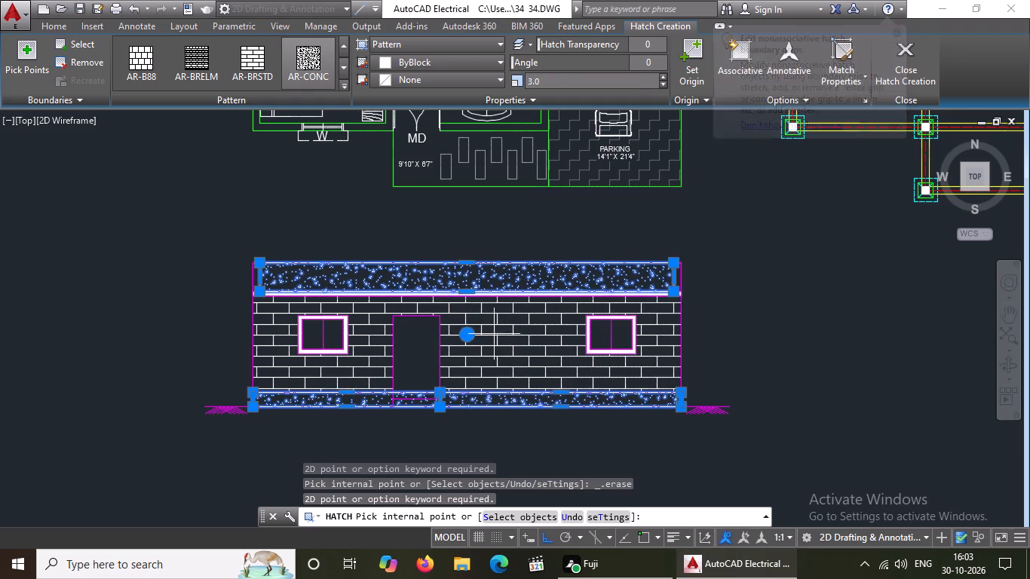
key(Delete)
key(Escape)
key(Escape)
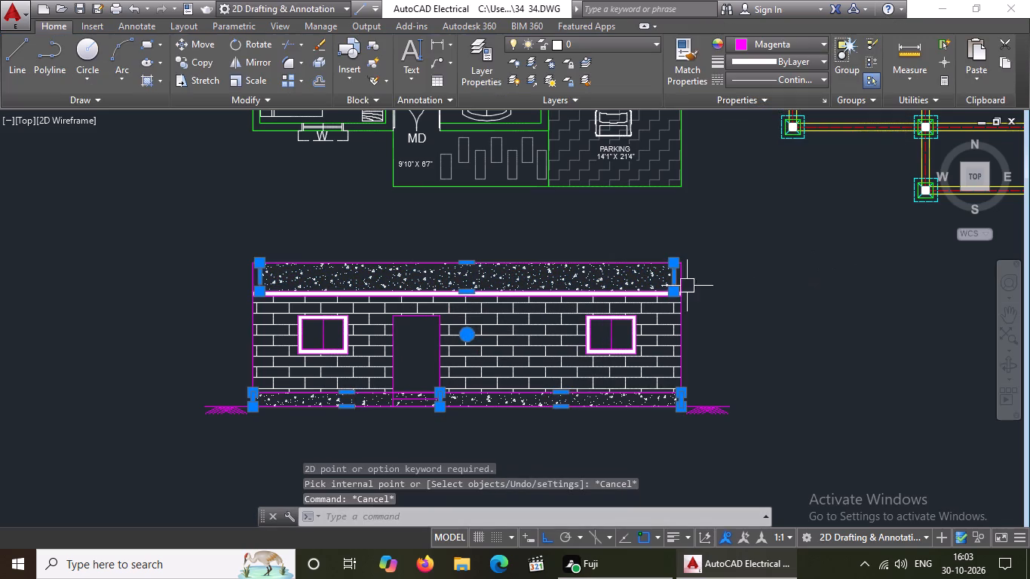
scroll(636, 283, up, 1)
click(598, 278)
key(Delete)
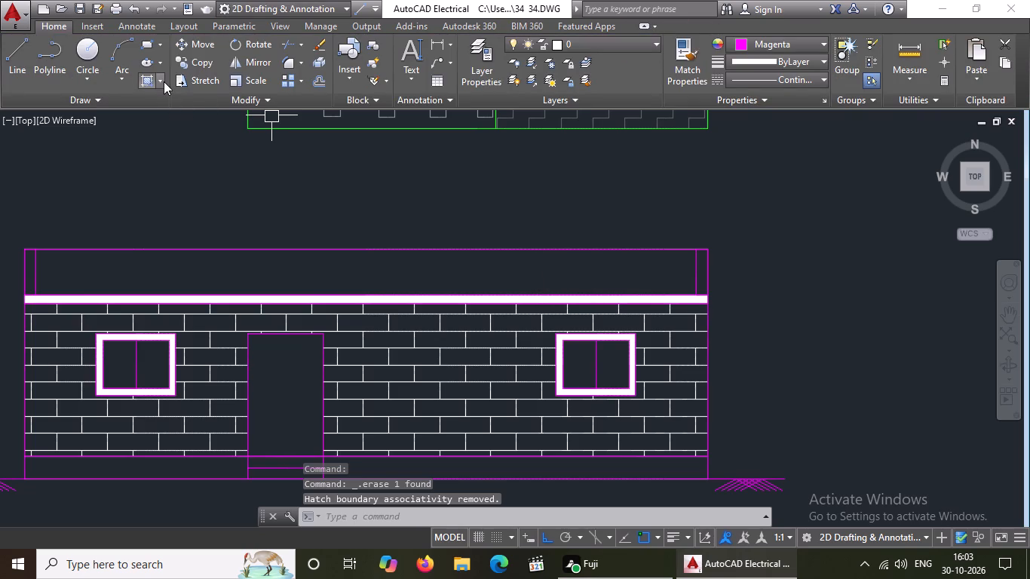
Hatch the plinth strips on both sides of the door steps with the AR-CONC pattern at scale 3.
click(164, 81)
click(174, 104)
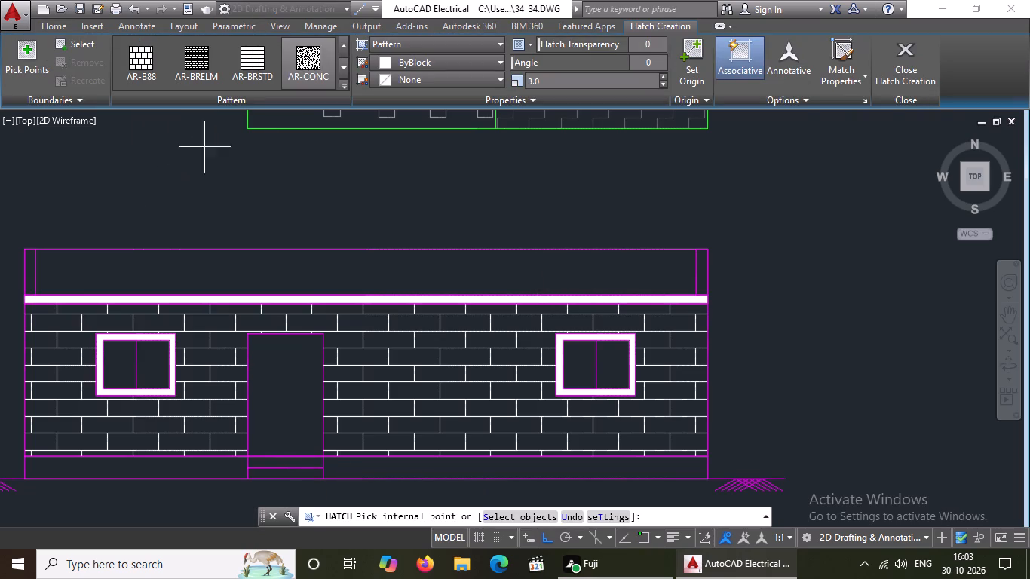
scroll(126, 470, up, 3)
click(135, 446)
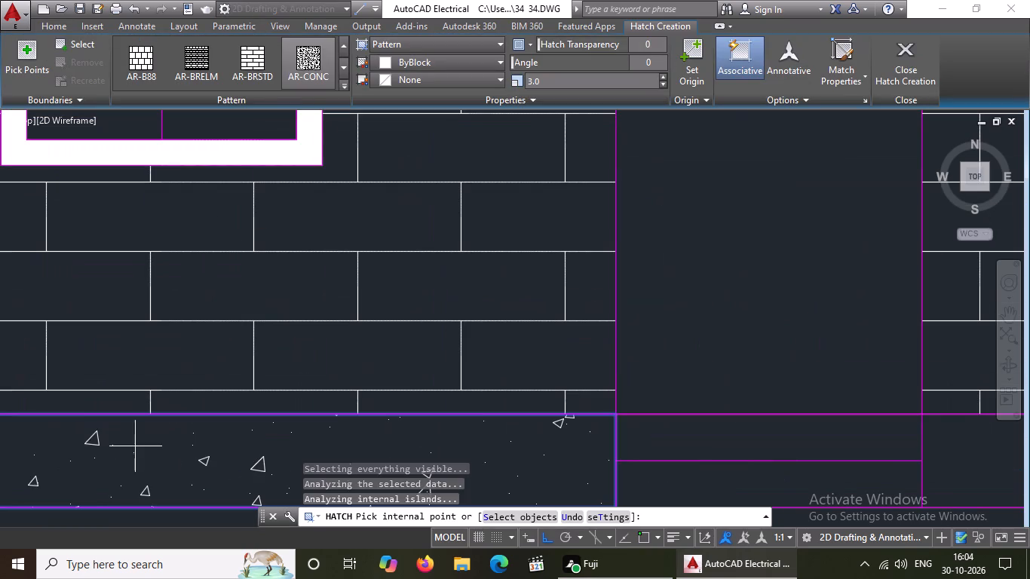
scroll(145, 442, down, 4)
scroll(361, 436, up, 2)
click(325, 454)
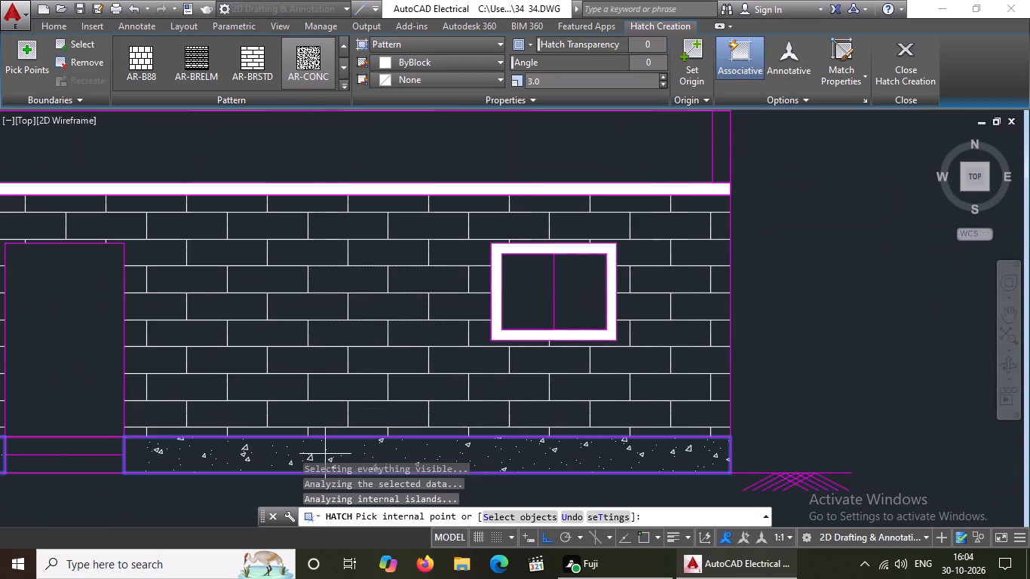
Set the plinth's concrete hatch scale to 2 and finish the hatch.
click(549, 82)
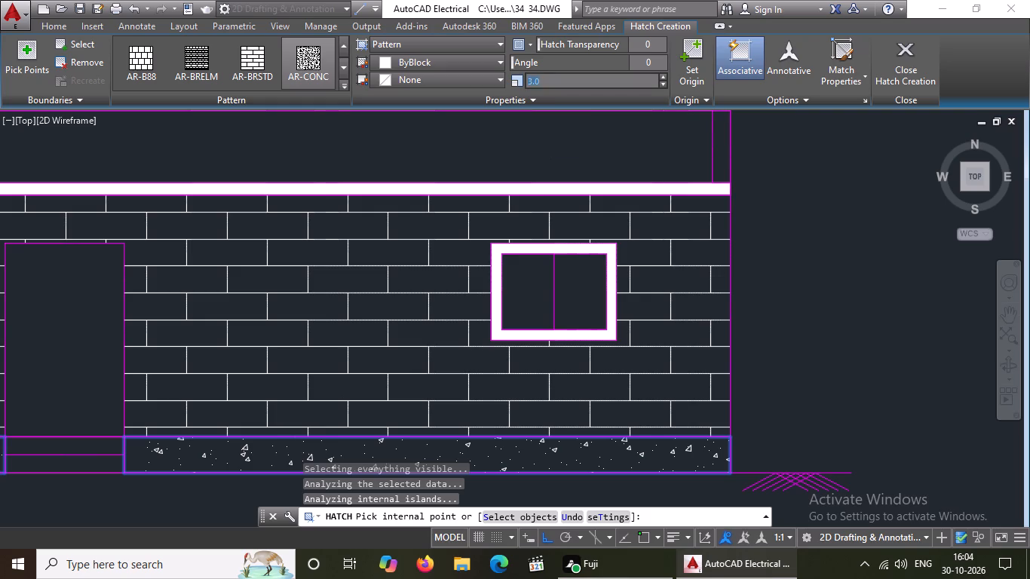
key(BackSpace)
key(BackSpace)
key(2)
key(Return)
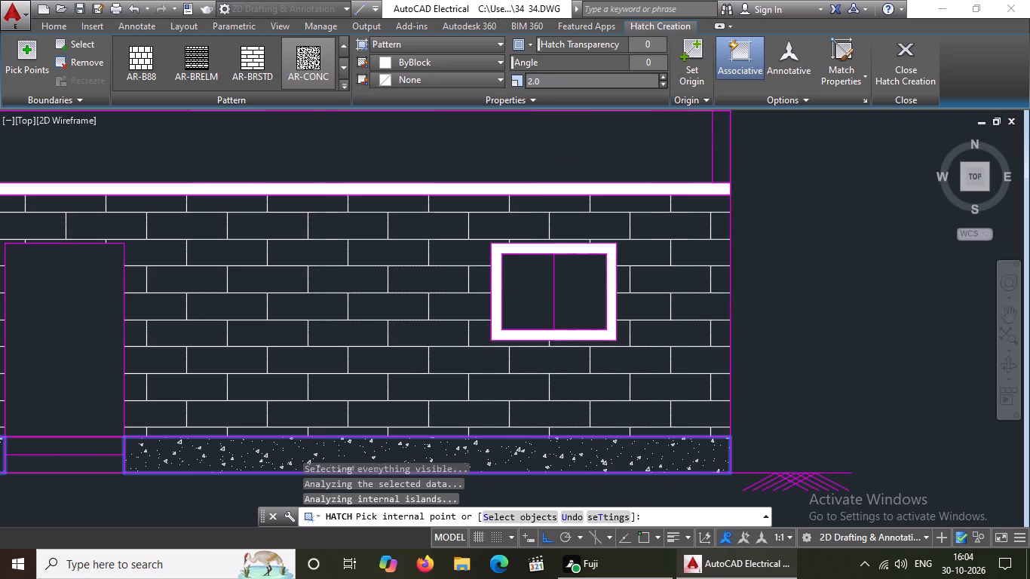
scroll(626, 230, down, 3)
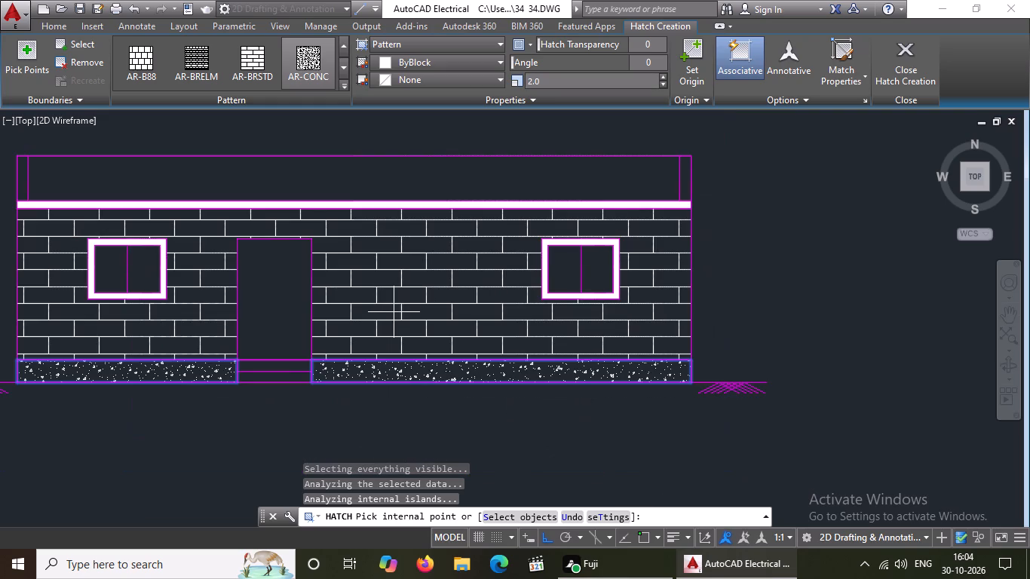
scroll(622, 220, down, 2)
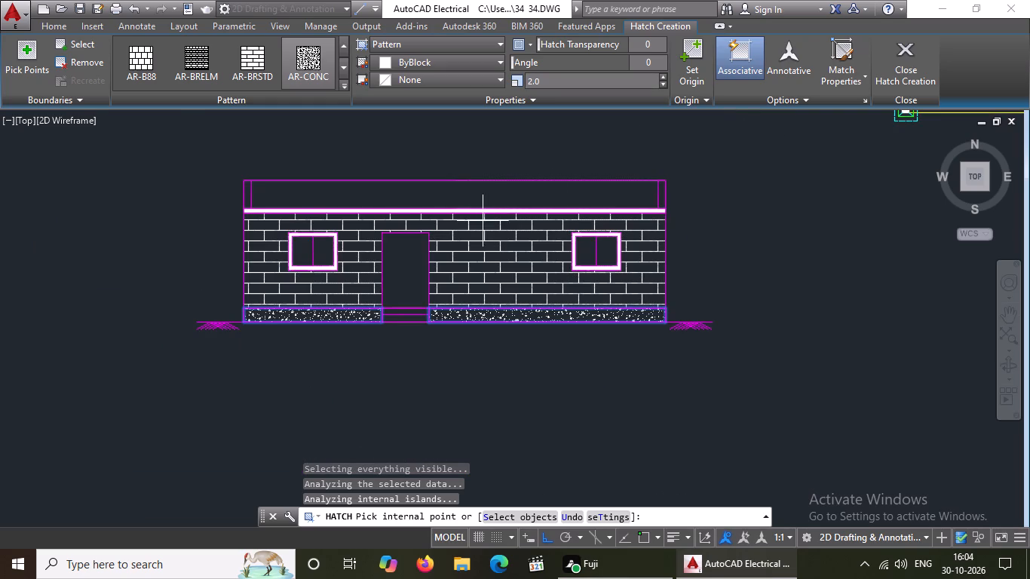
click(903, 60)
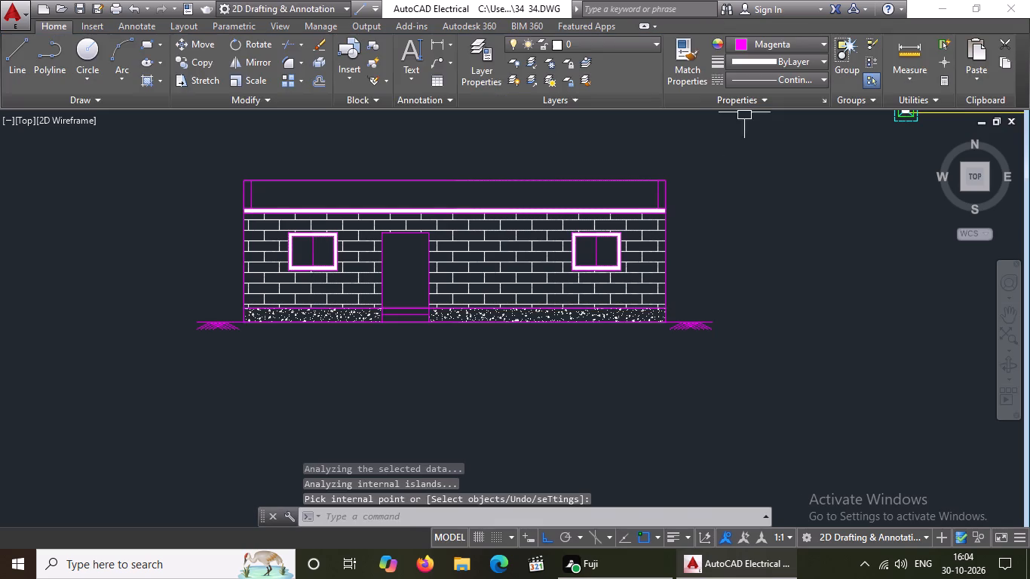
Start a new hatch for the empty parapet panel with the SQUARE pattern.
click(163, 79)
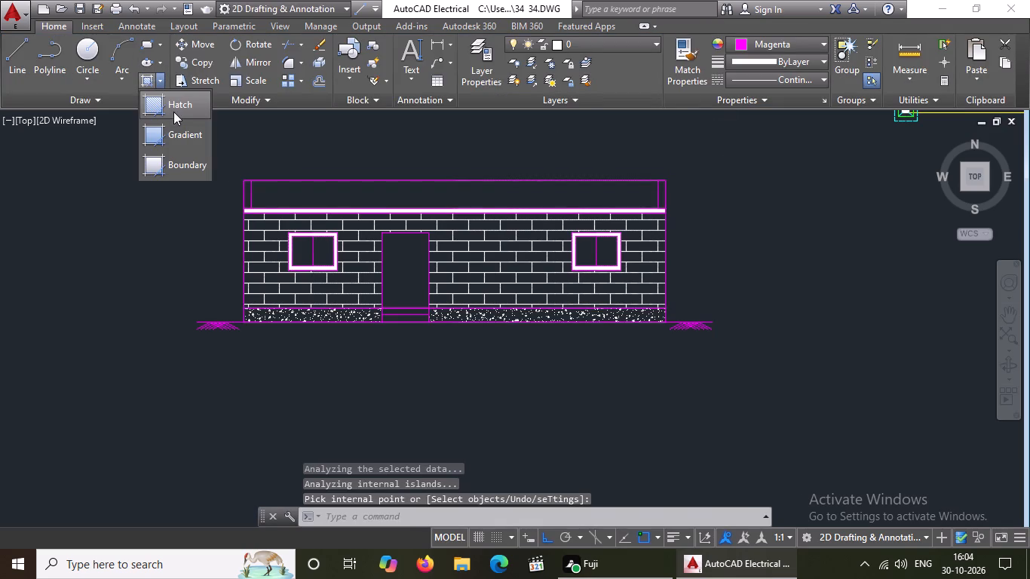
click(178, 111)
scroll(230, 63, down, 2)
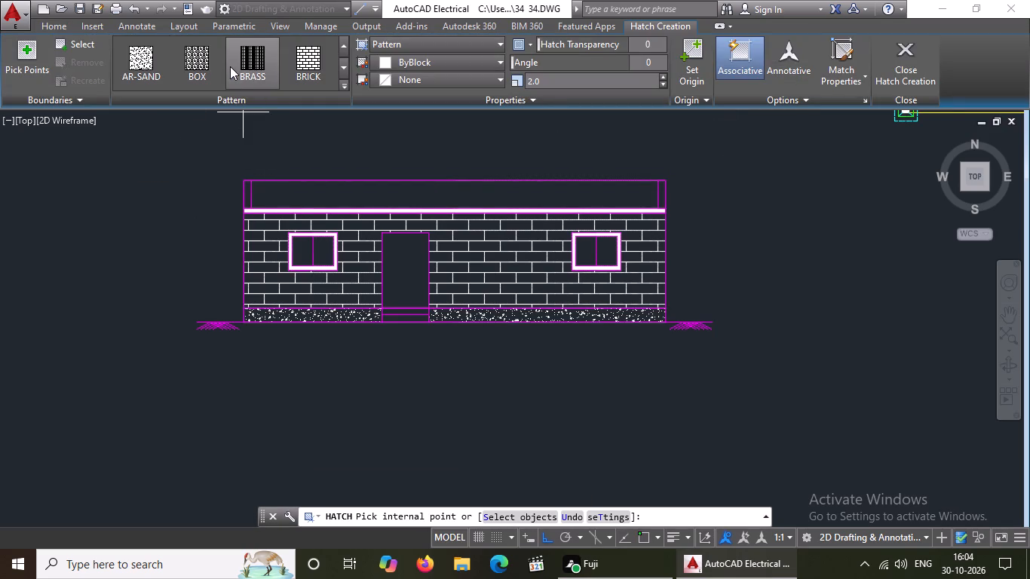
scroll(230, 67, down, 6)
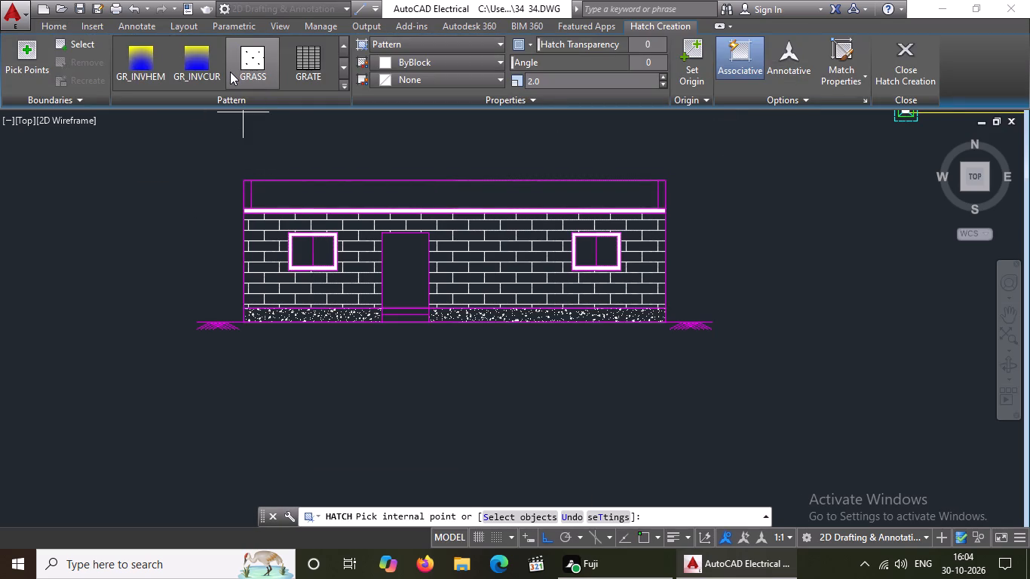
scroll(230, 72, down, 7)
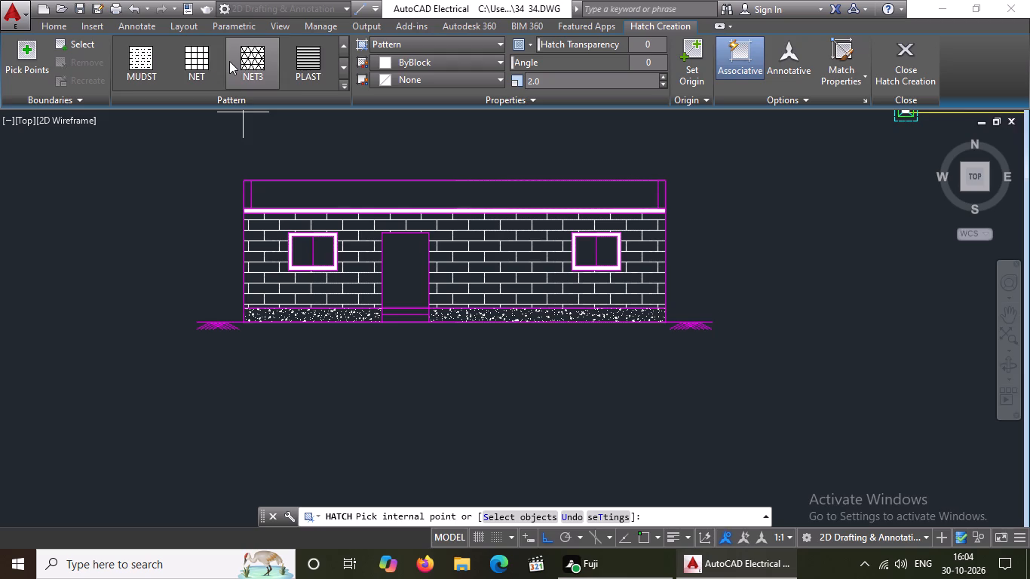
scroll(229, 61, down, 3)
scroll(155, 49, up, 6)
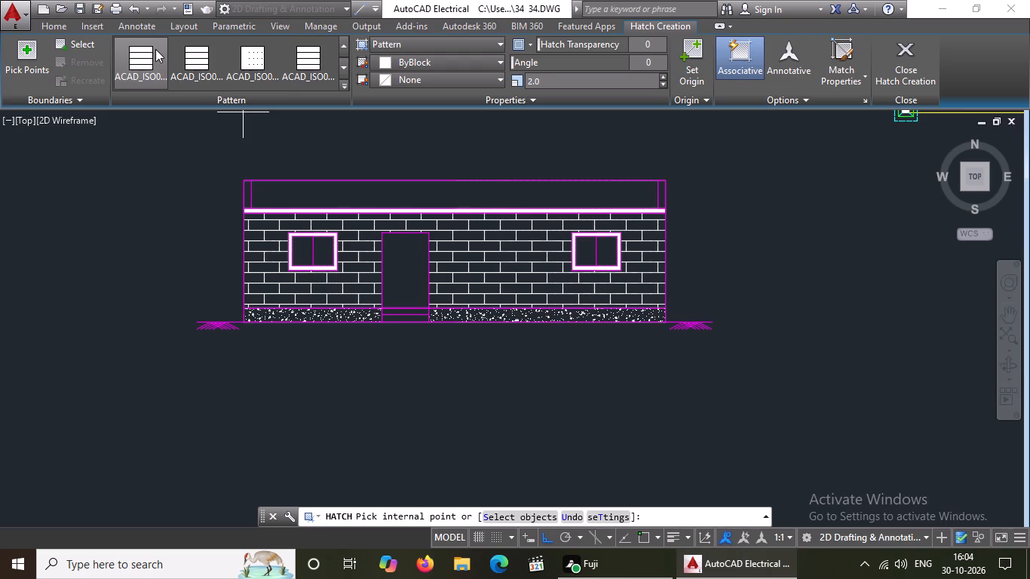
scroll(158, 49, up, 7)
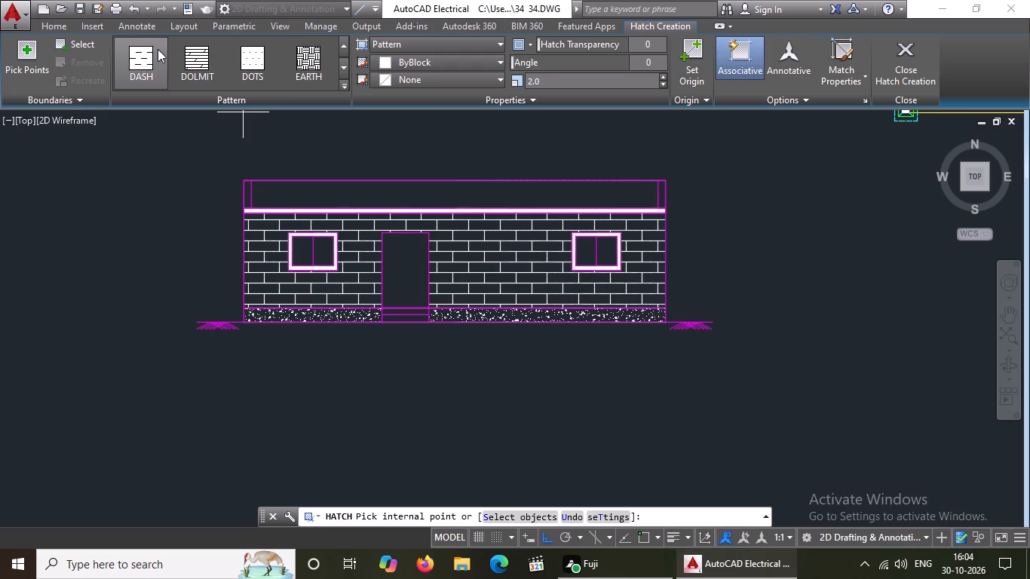
scroll(158, 48, up, 1)
scroll(158, 48, down, 18)
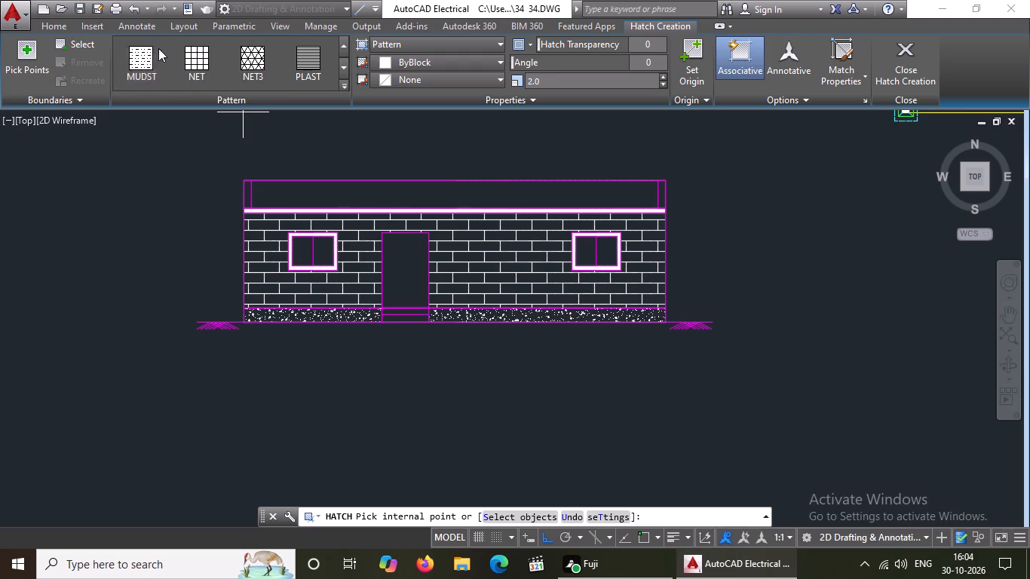
scroll(160, 47, down, 1)
click(250, 60)
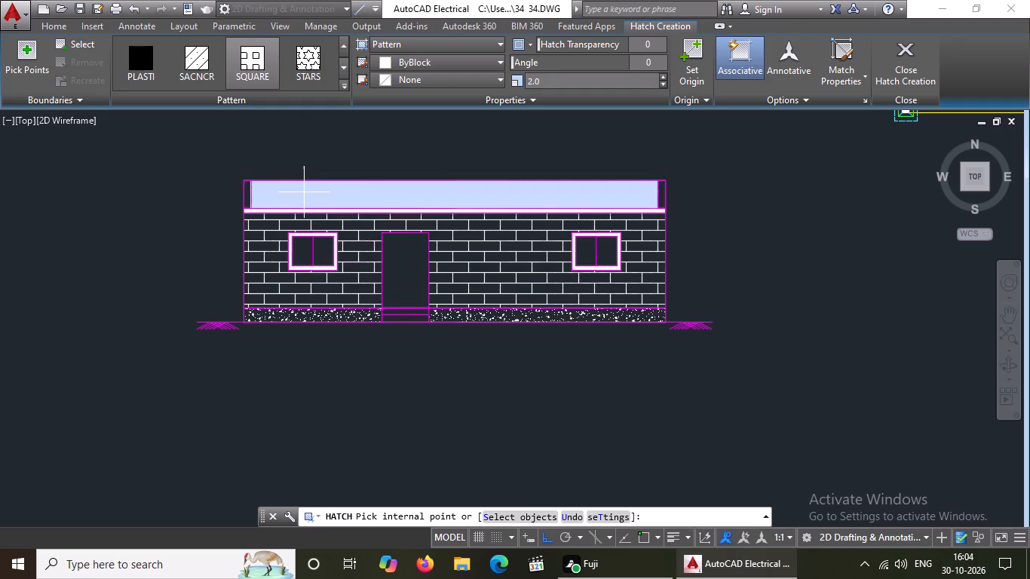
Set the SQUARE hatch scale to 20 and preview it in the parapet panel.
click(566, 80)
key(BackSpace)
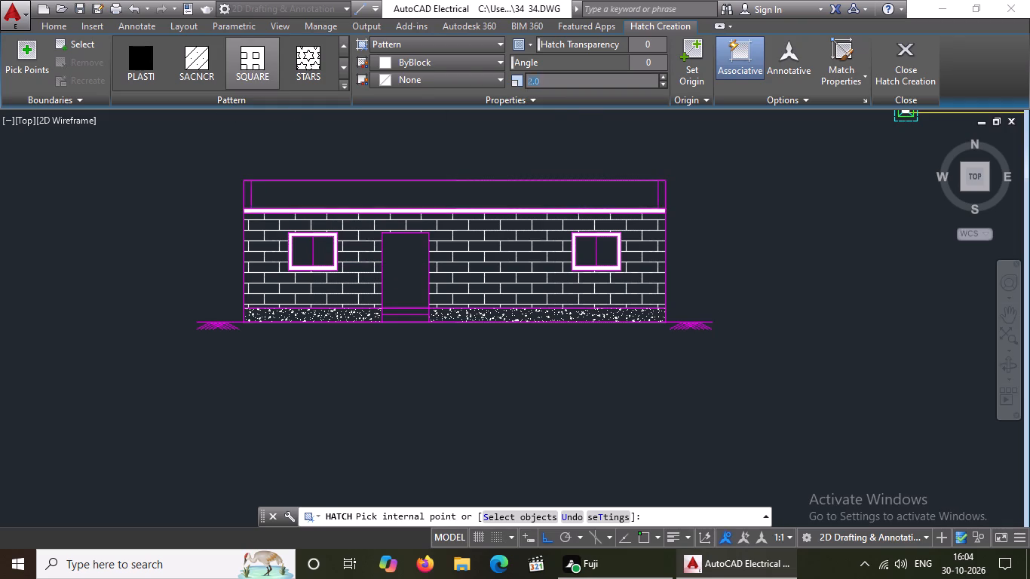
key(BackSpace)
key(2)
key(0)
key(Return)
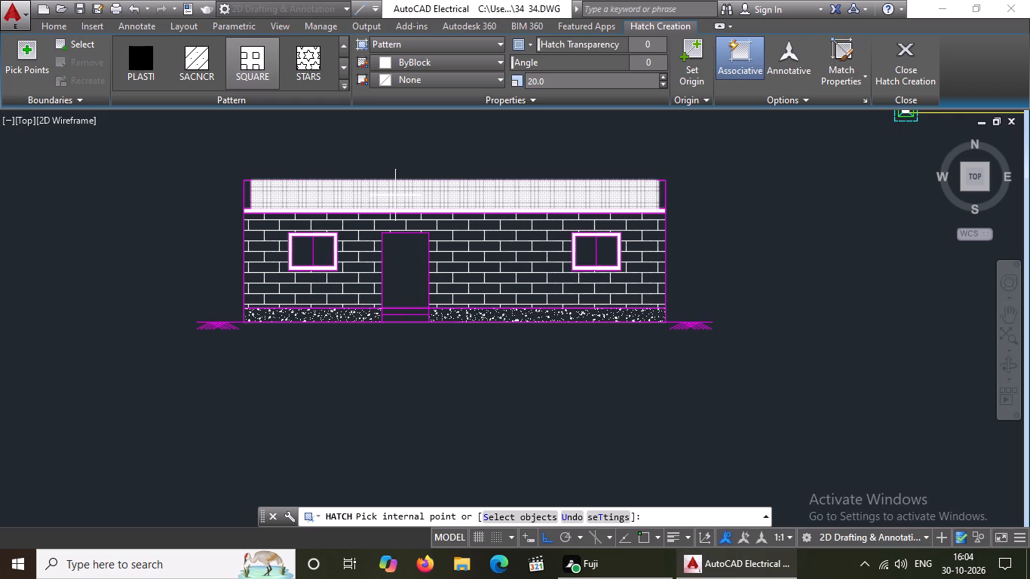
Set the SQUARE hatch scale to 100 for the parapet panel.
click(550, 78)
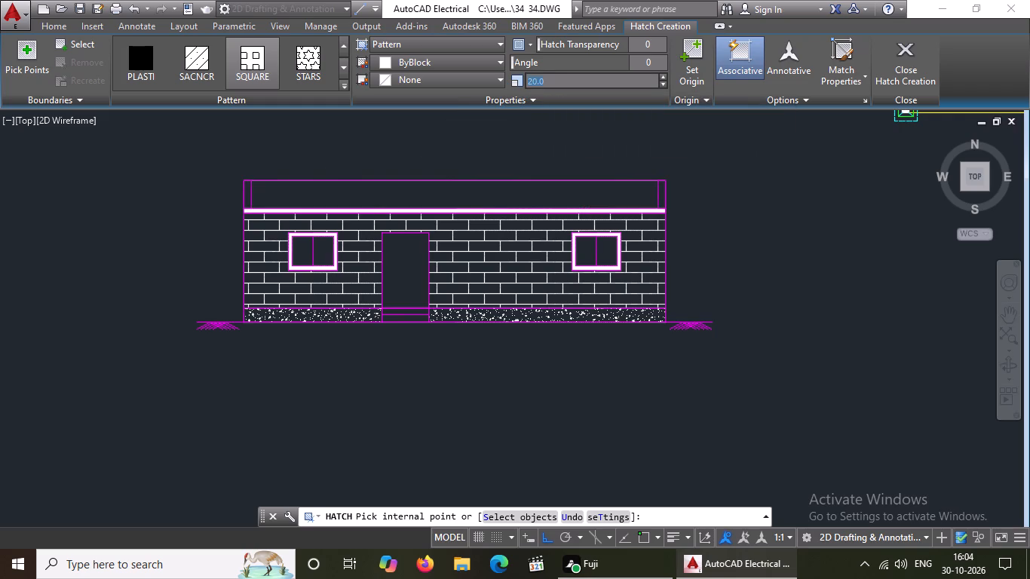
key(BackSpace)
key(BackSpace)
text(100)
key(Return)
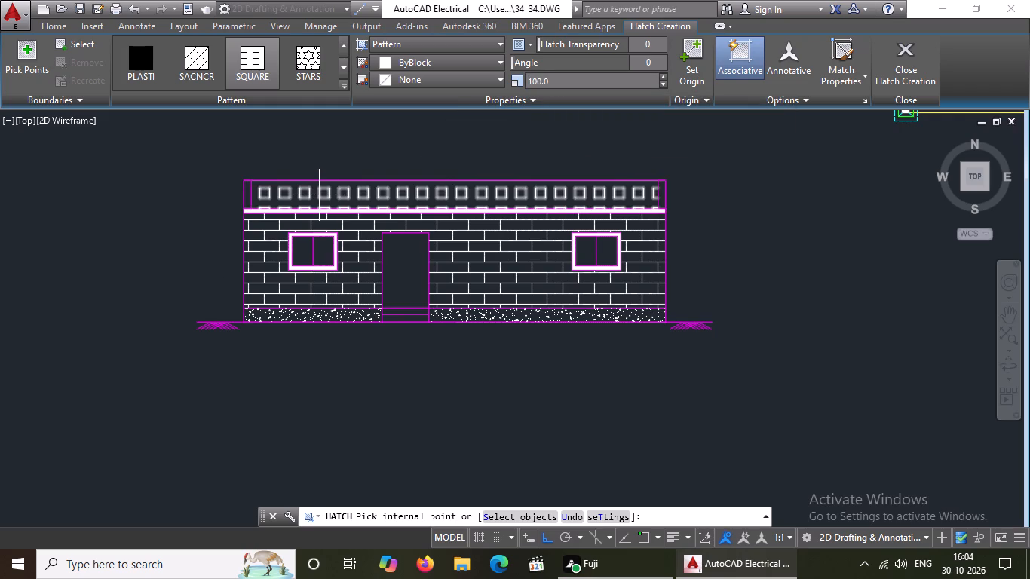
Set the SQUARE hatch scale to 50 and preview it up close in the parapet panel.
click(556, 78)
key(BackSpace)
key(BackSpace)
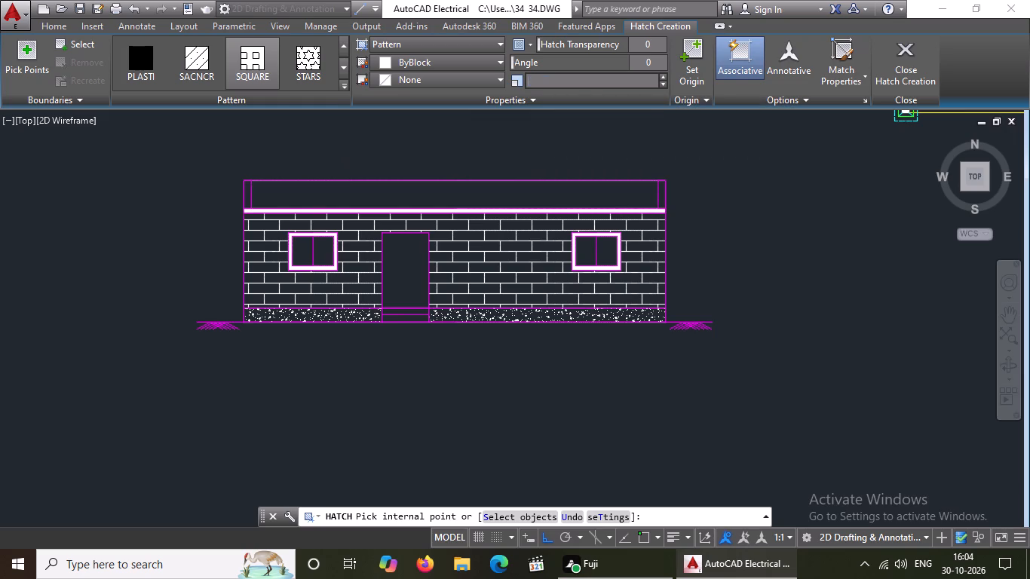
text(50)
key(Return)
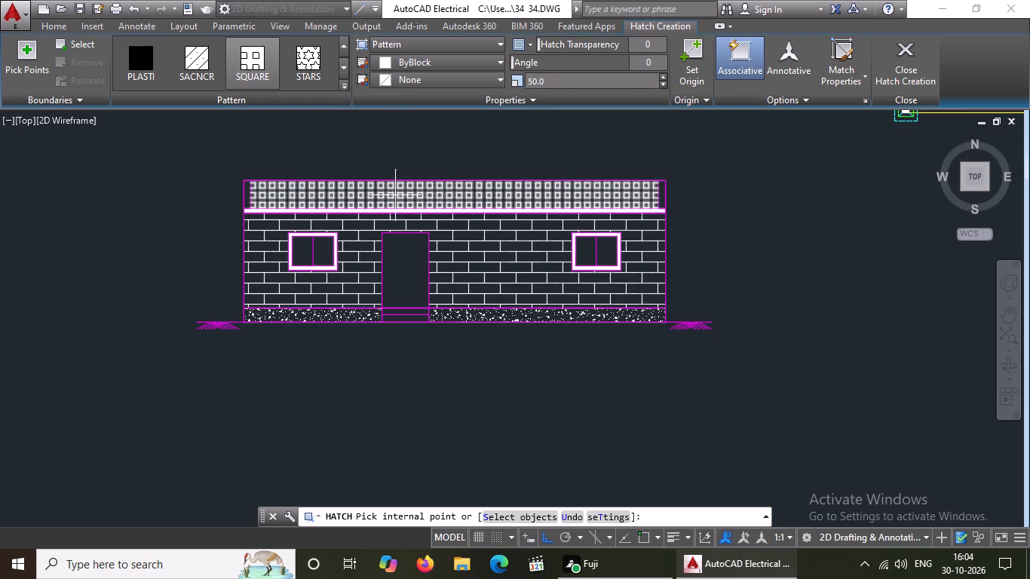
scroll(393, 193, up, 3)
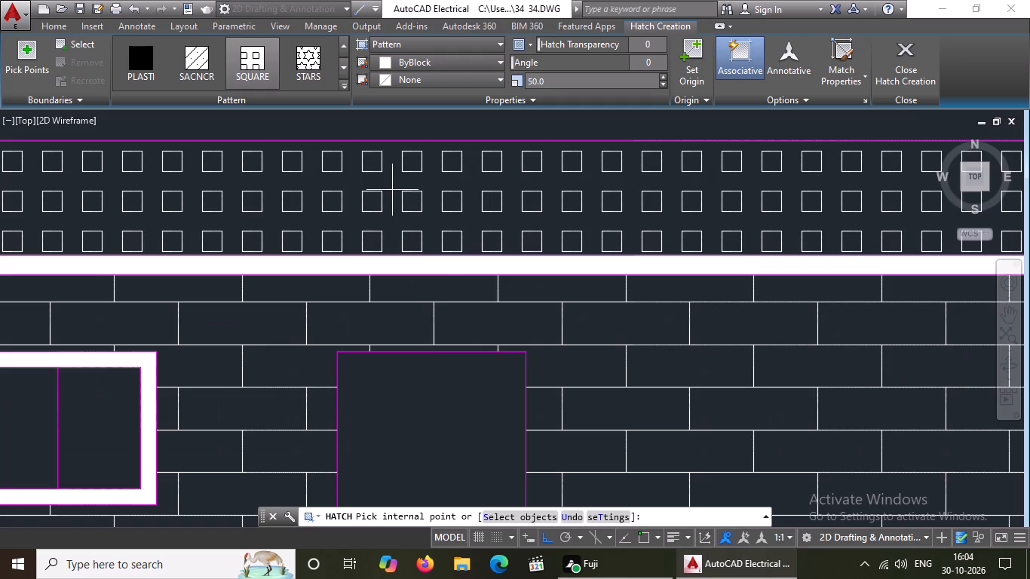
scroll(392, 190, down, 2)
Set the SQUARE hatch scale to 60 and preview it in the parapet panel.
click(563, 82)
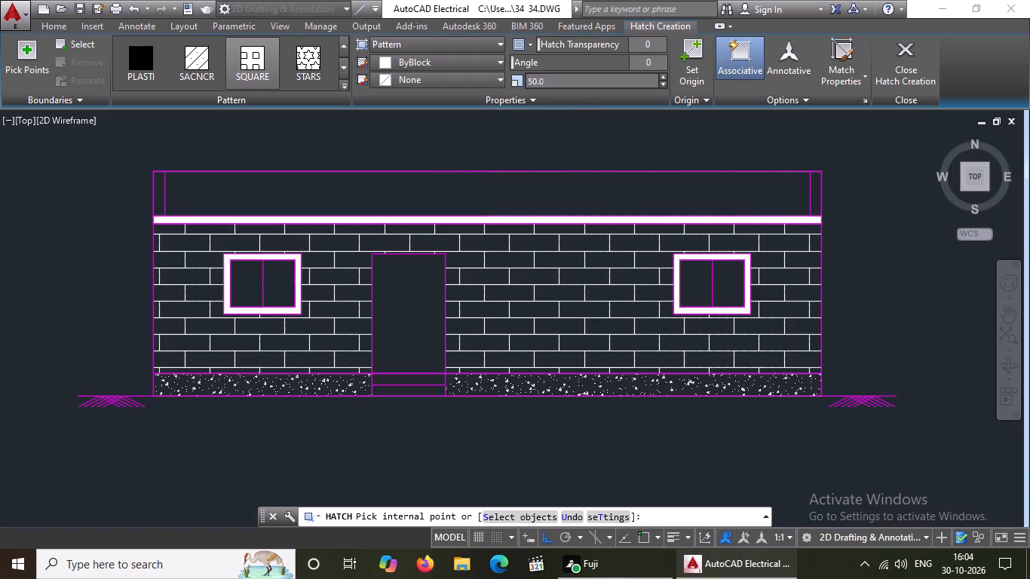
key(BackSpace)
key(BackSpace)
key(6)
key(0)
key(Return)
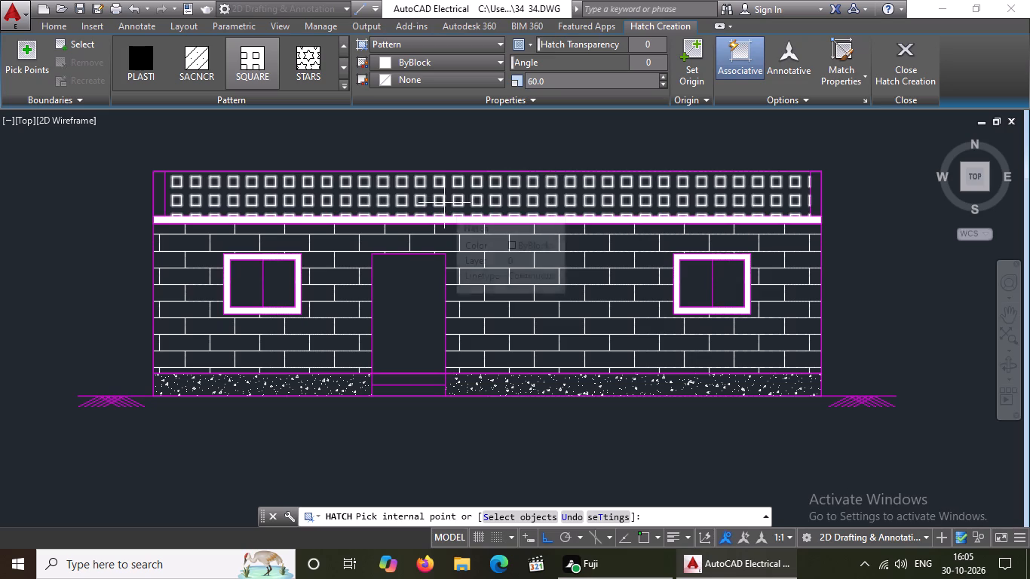
Hatch the parapet panel with the SQUARE pattern at scale 75 and finish the hatch.
click(581, 82)
key(BackSpace)
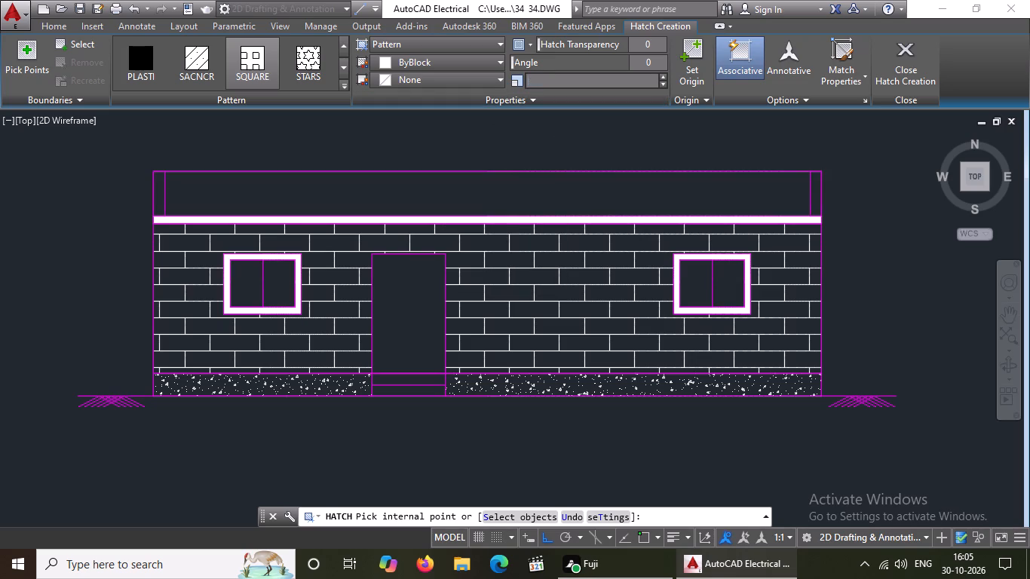
key(BackSpace)
text(75)
key(Return)
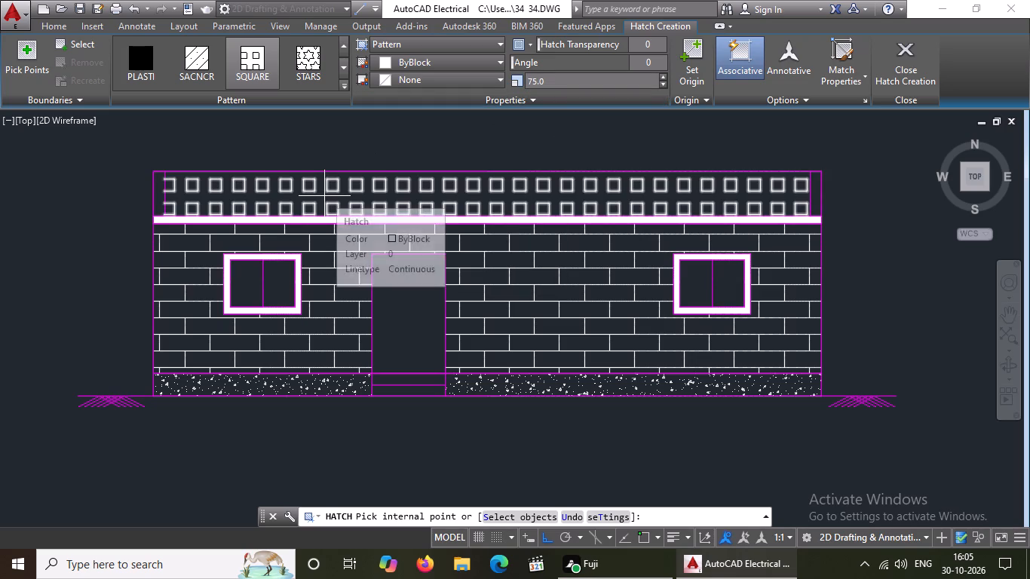
click(324, 195)
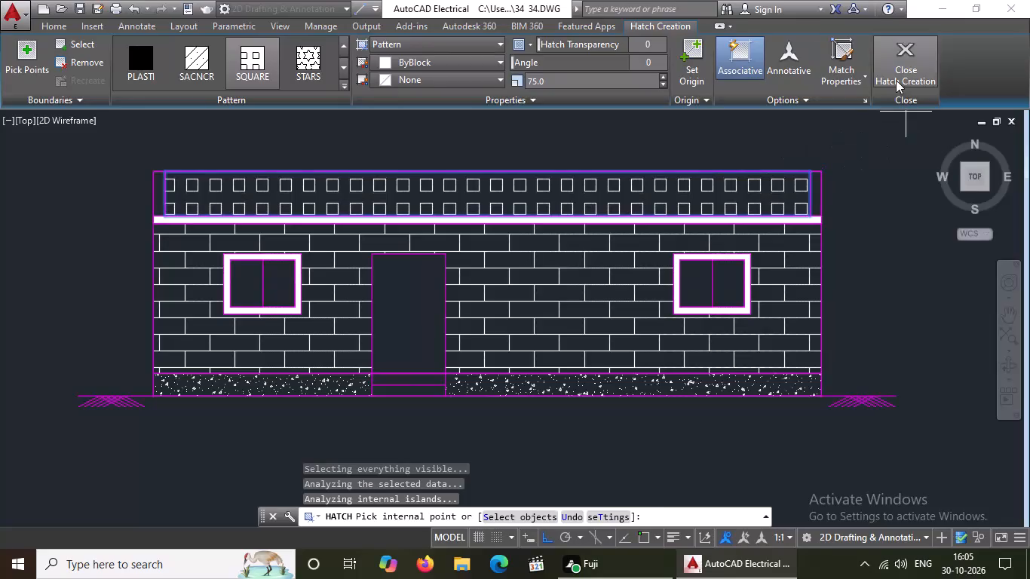
click(921, 72)
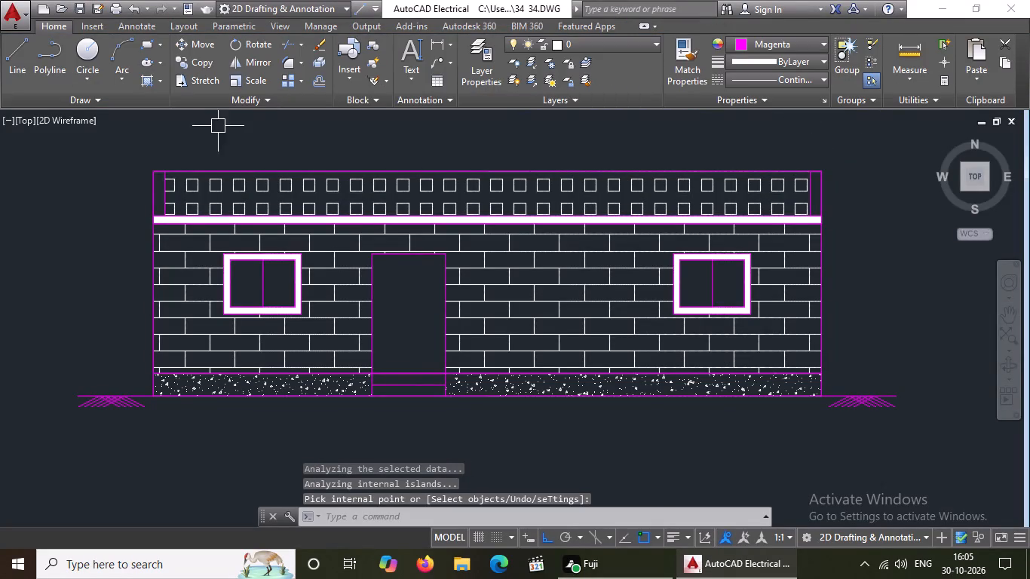
Start a new hatch with the NET pattern for the narrow end strips of the parapet.
click(160, 78)
click(171, 104)
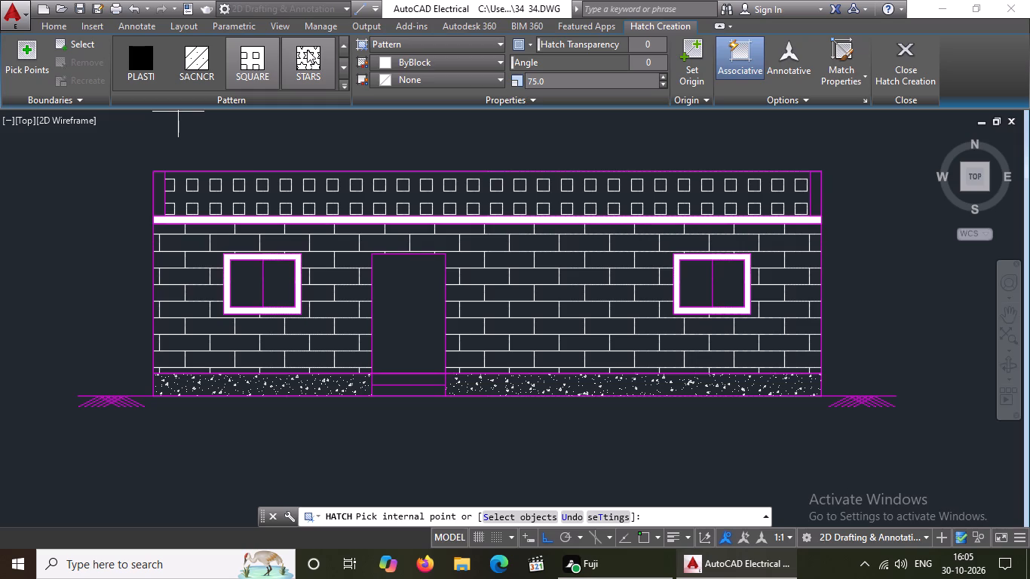
scroll(306, 57, down, 2)
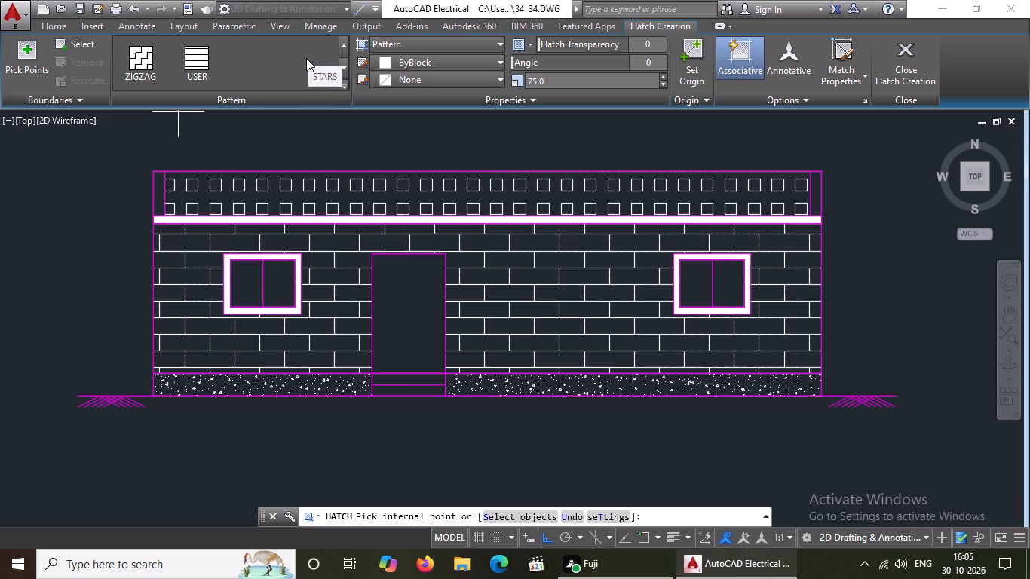
right_click(306, 58)
scroll(152, 74, up, 8)
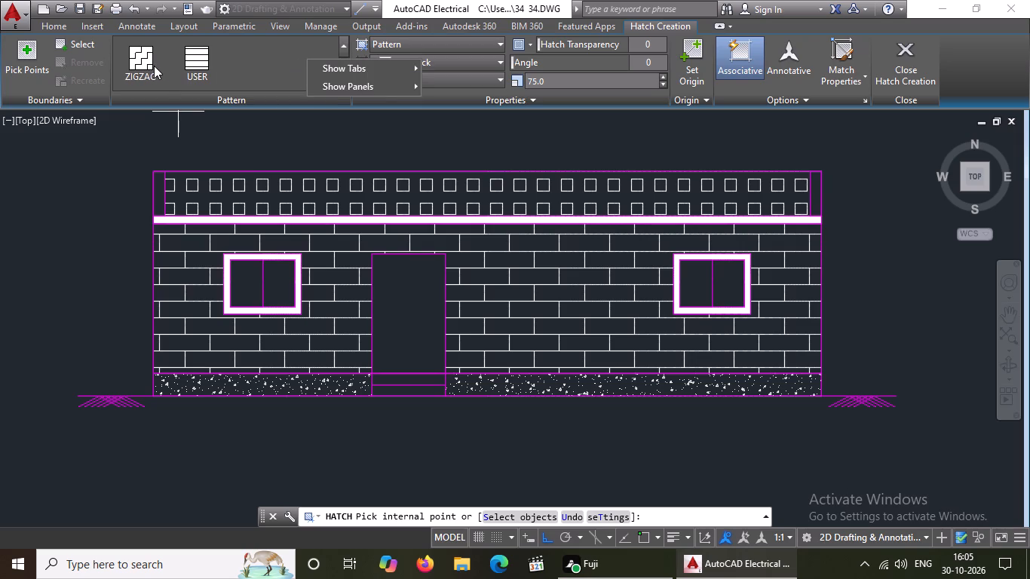
scroll(158, 57, down, 7)
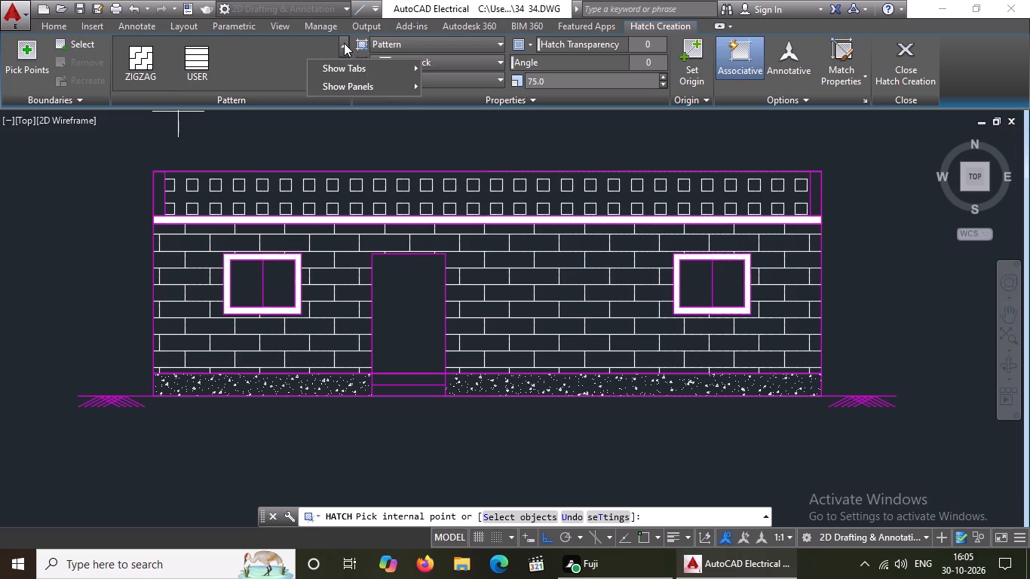
double_click(344, 41)
click(344, 41)
click(344, 41)
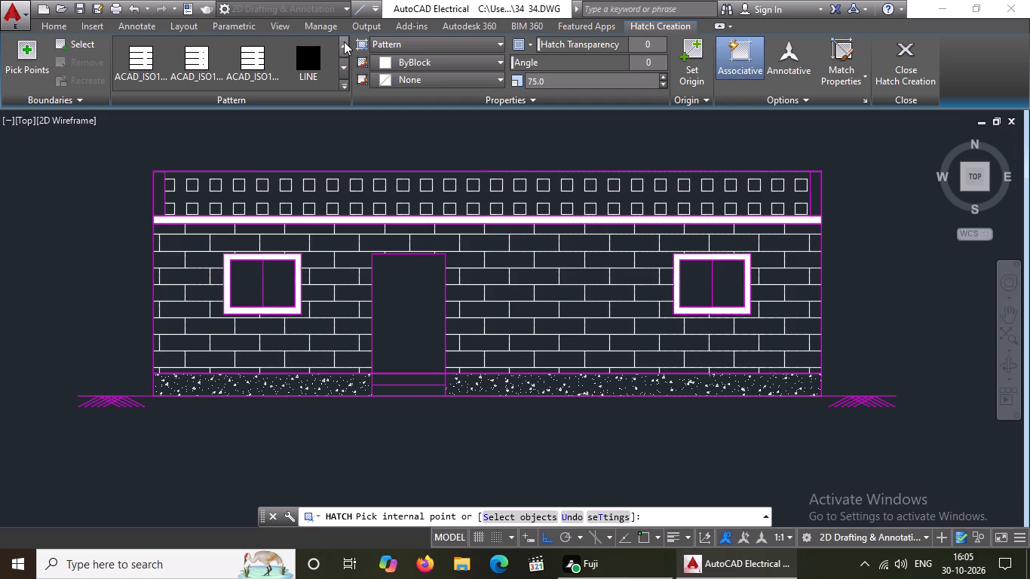
click(340, 69)
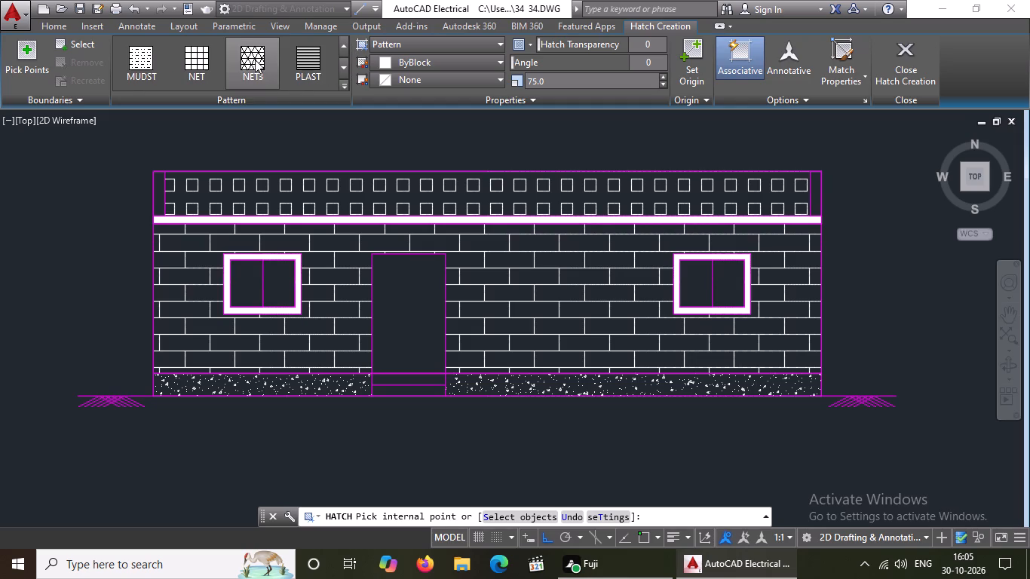
click(255, 60)
scroll(158, 184, up, 3)
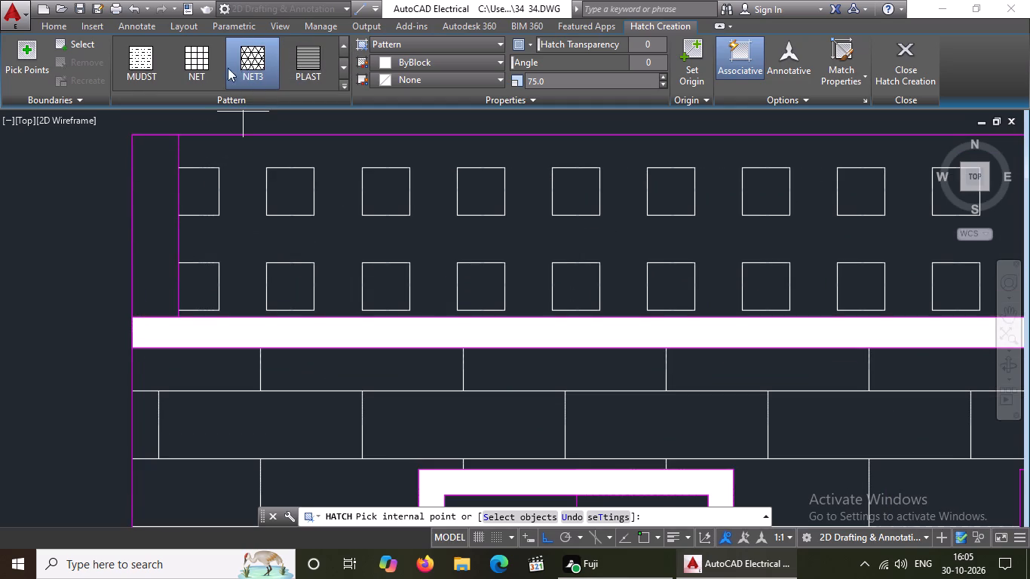
click(190, 60)
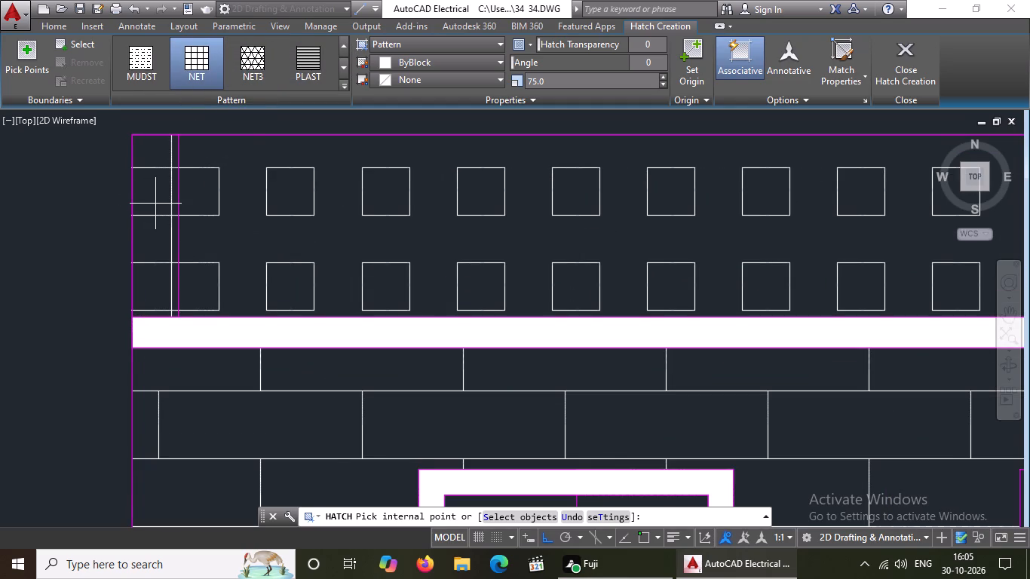
Hatch the narrow strips at both ends of the parapet with the NET pattern at scale 75.
scroll(157, 197, down, 3)
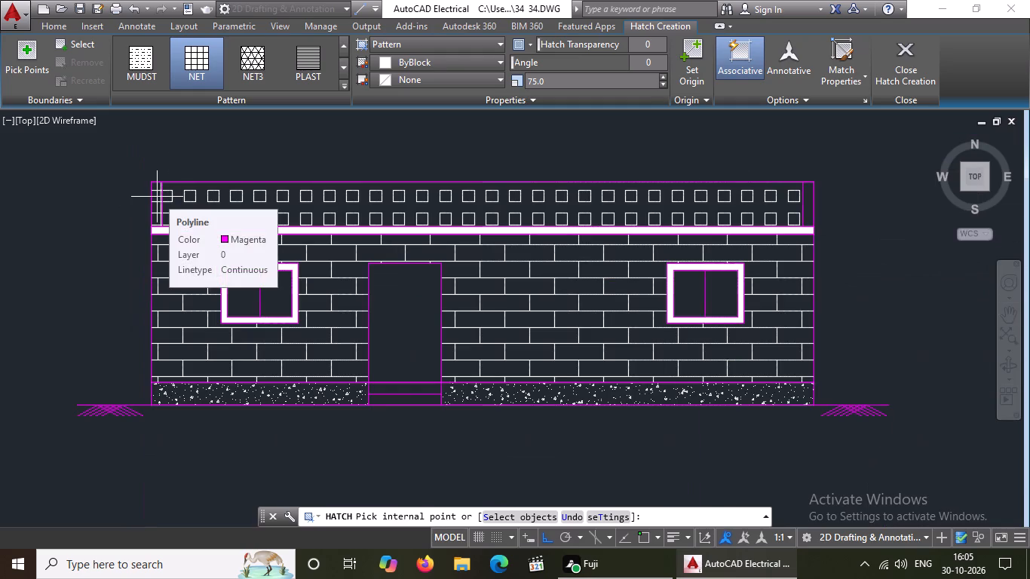
click(158, 196)
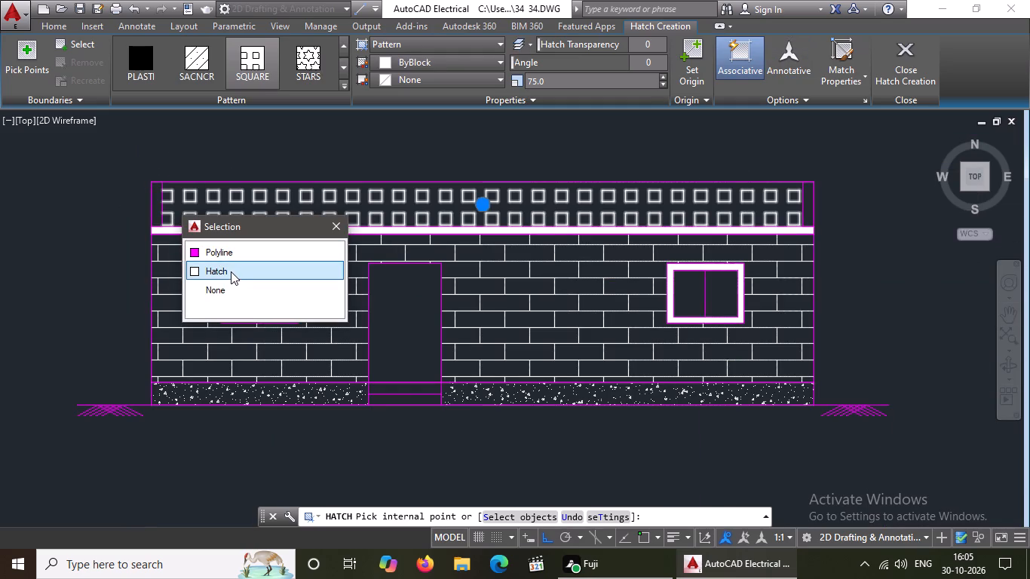
scroll(231, 271, up, 3)
click(226, 273)
scroll(142, 220, up, 2)
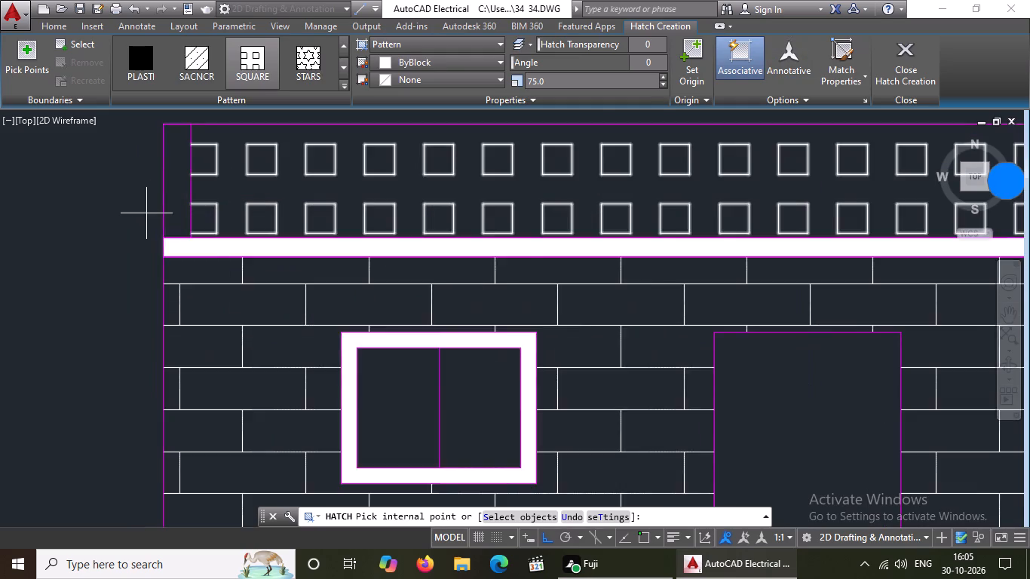
scroll(172, 204, up, 3)
click(185, 180)
scroll(181, 212, down, 5)
scroll(814, 199, up, 3)
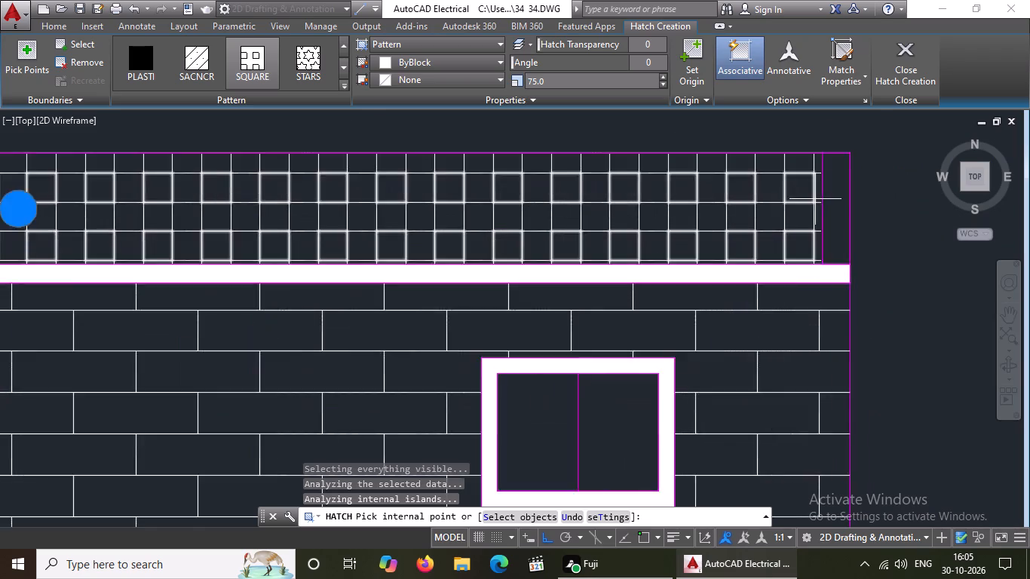
scroll(815, 199, up, 2)
click(848, 197)
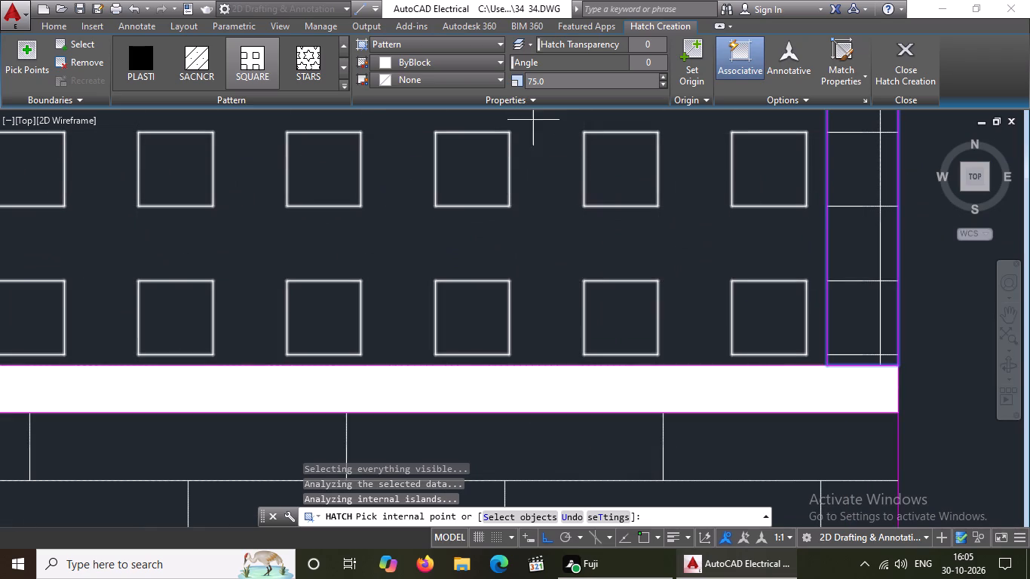
Set the scale of the parapet panel's existing SQUARE hatch to 50 and finish hatch editing.
click(557, 78)
key(BackSpace)
key(BackSpace)
text(50)
key(Return)
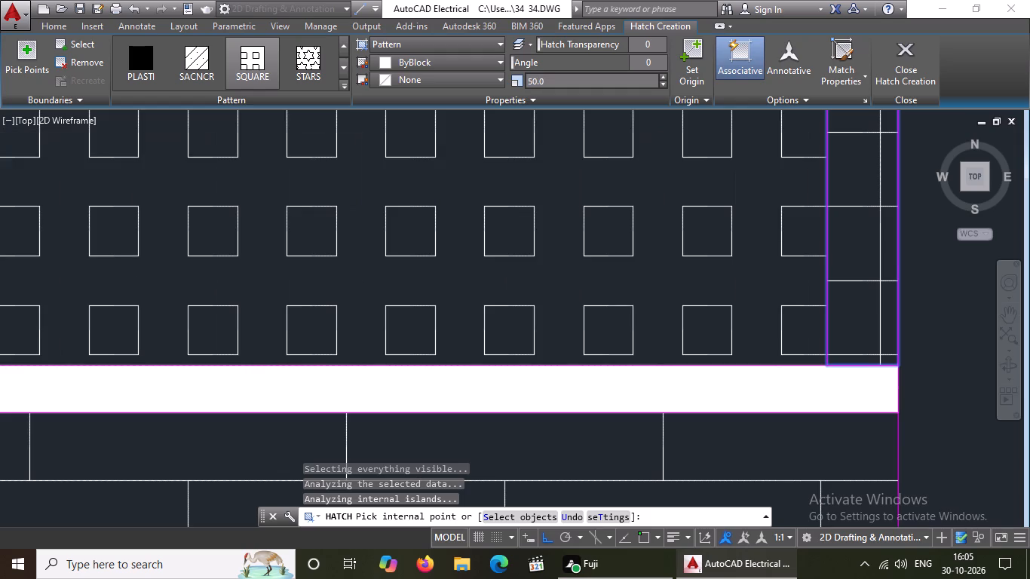
scroll(631, 277, down, 2)
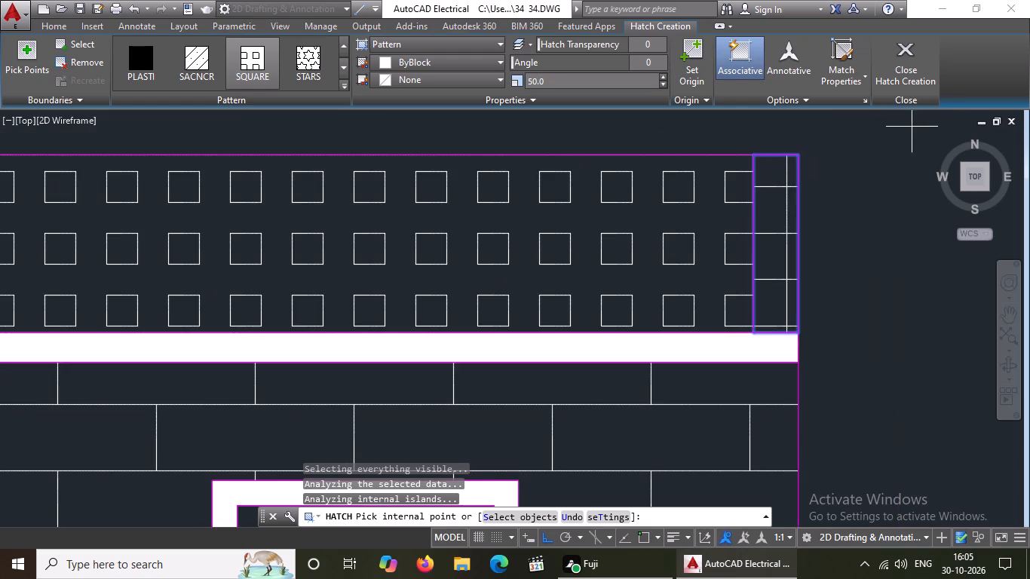
click(916, 71)
scroll(641, 213, down, 5)
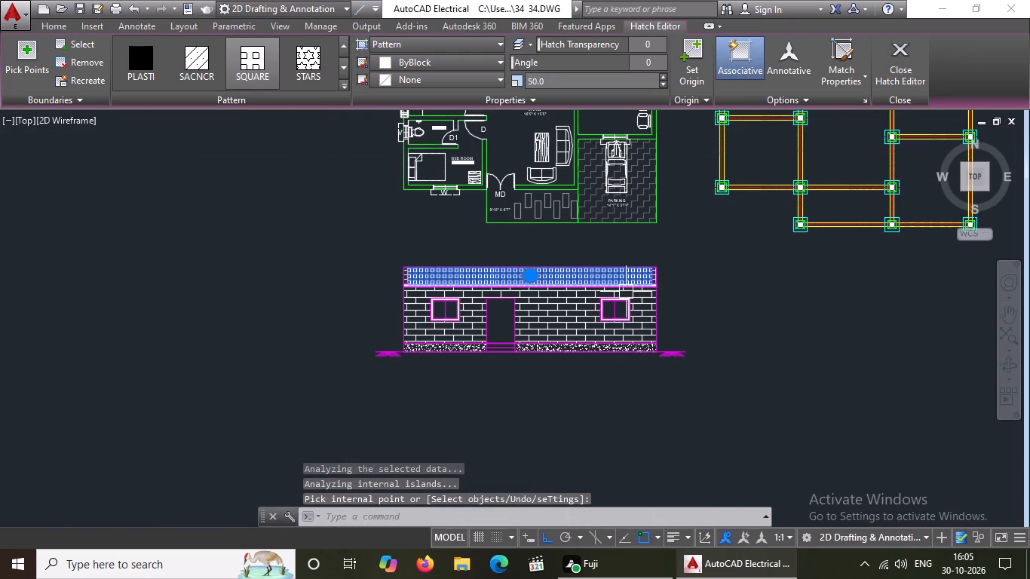
click(905, 74)
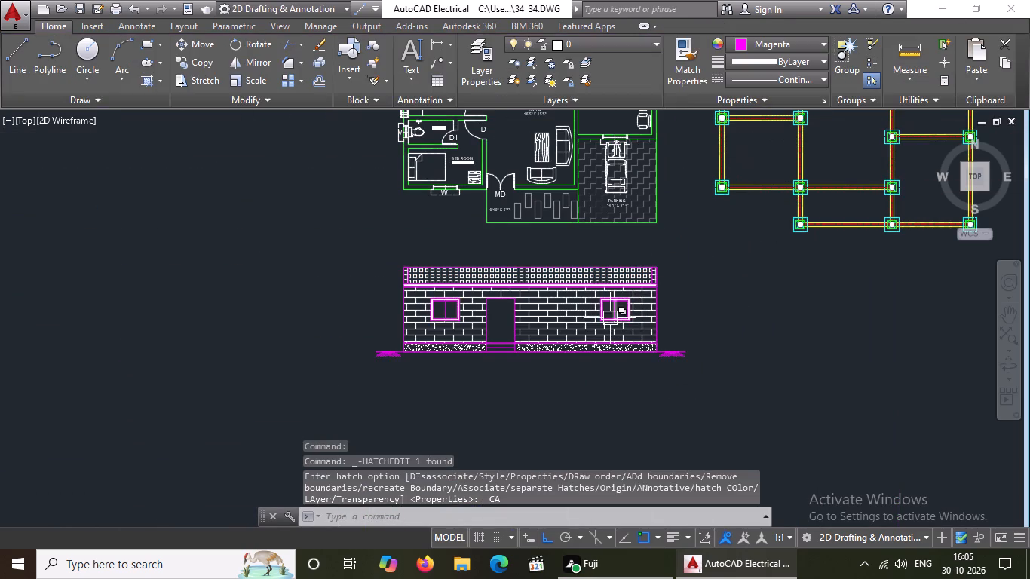
Start a new hatch with the GOST_GLASS pattern for the window panes of the front elevation.
scroll(624, 344, up, 2)
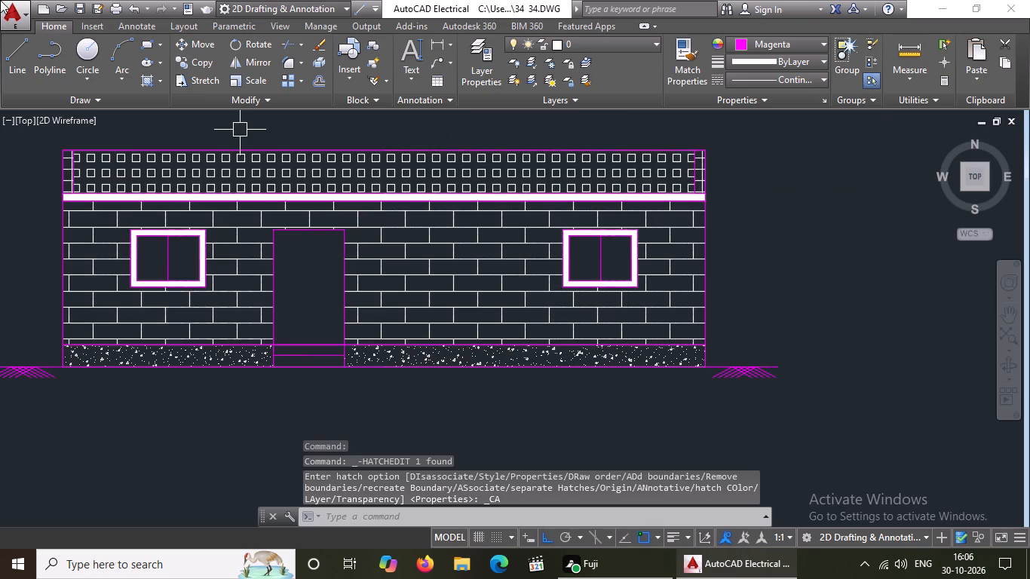
click(161, 82)
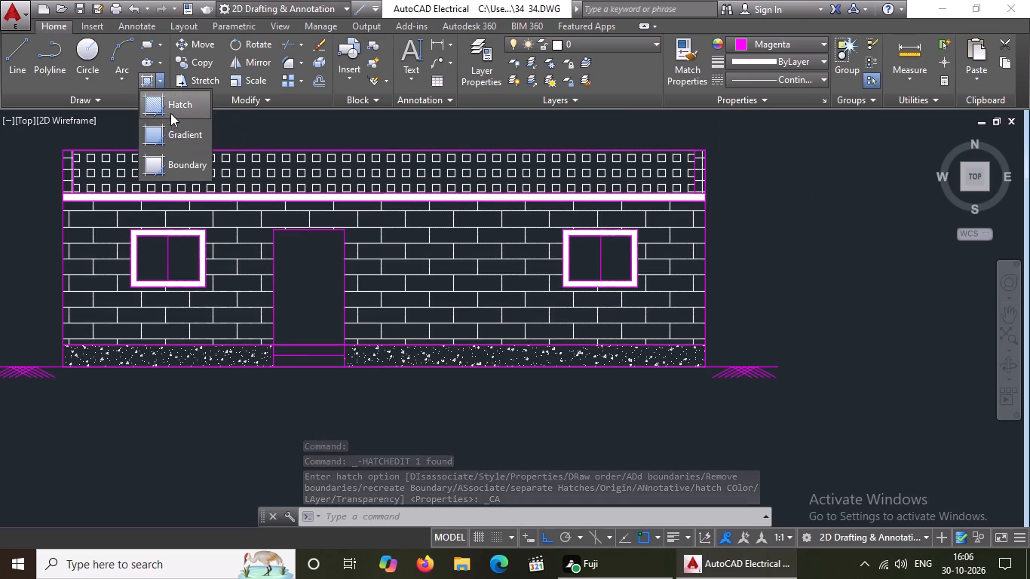
click(170, 110)
scroll(299, 72, down, 2)
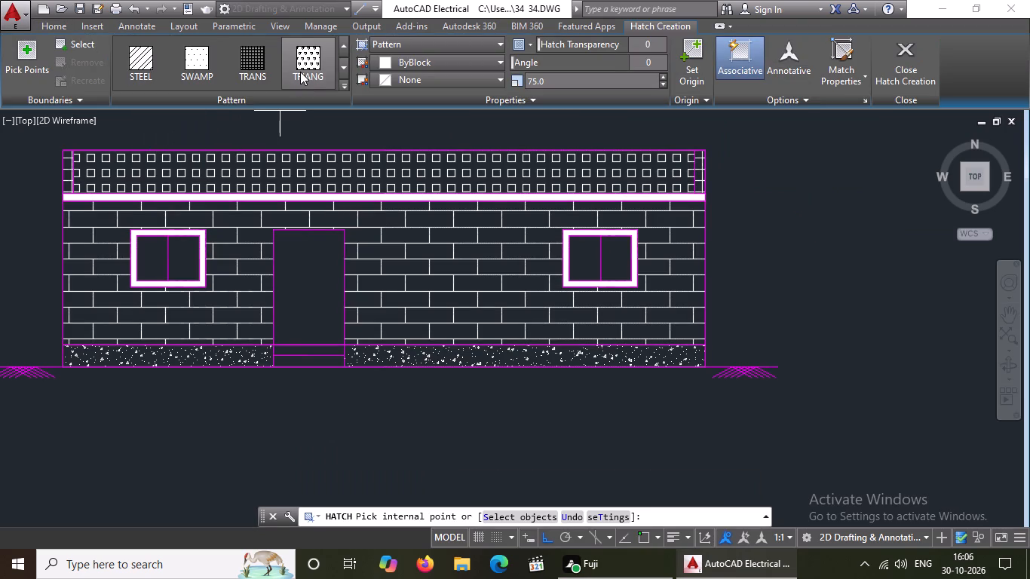
scroll(300, 72, down, 2)
scroll(253, 70, up, 2)
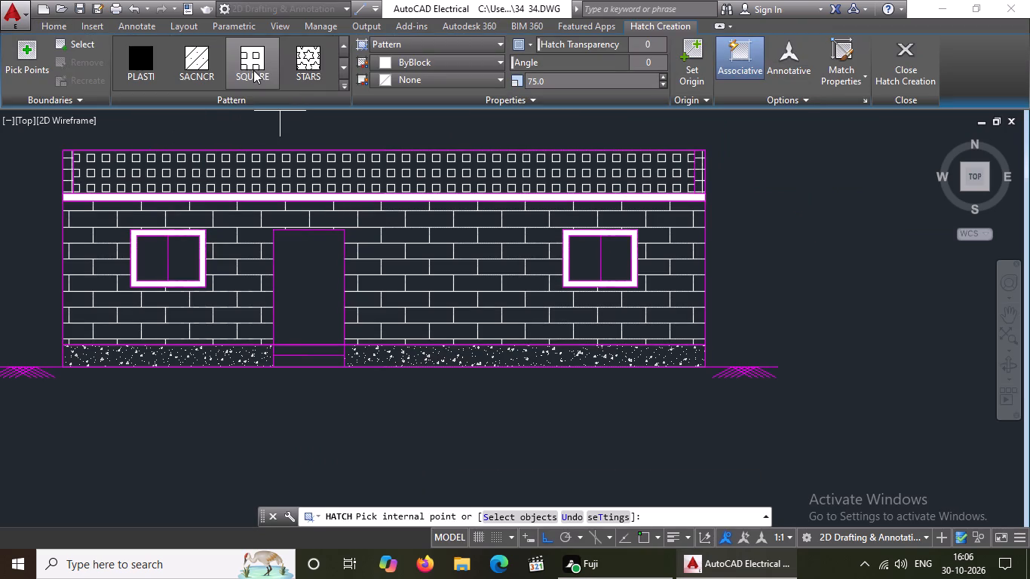
scroll(253, 70, up, 3)
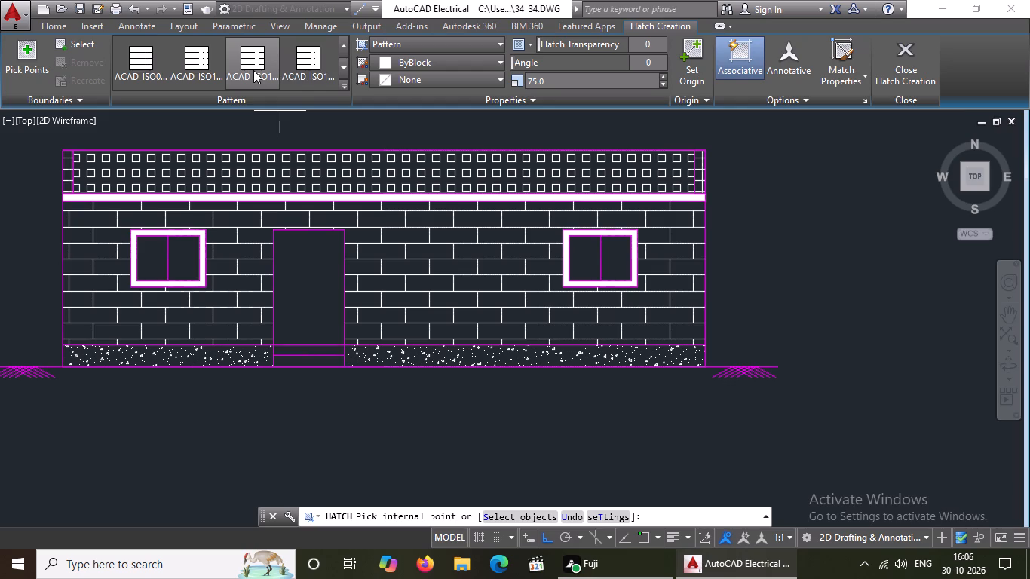
scroll(249, 70, up, 4)
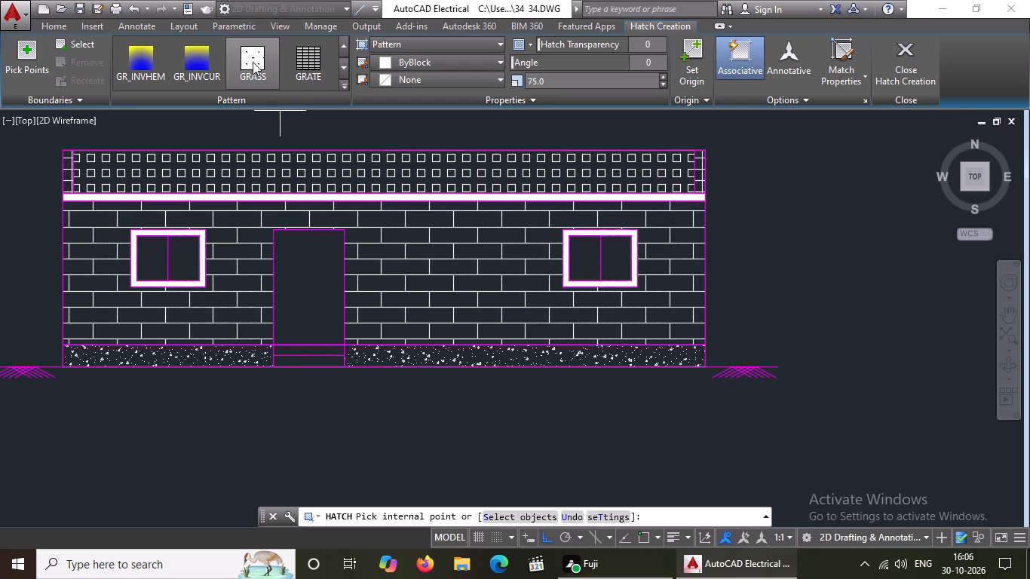
scroll(253, 62, up, 3)
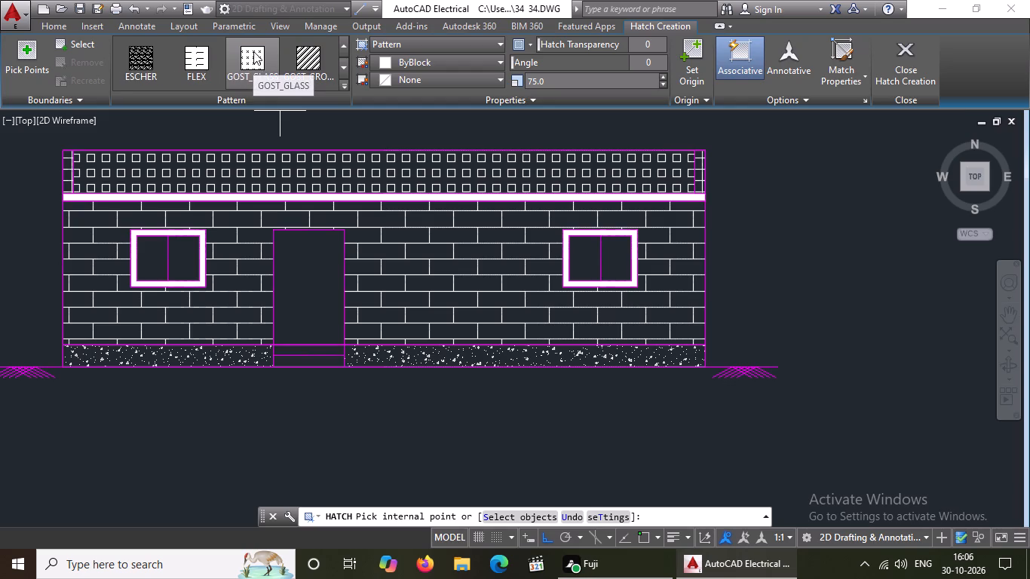
click(244, 60)
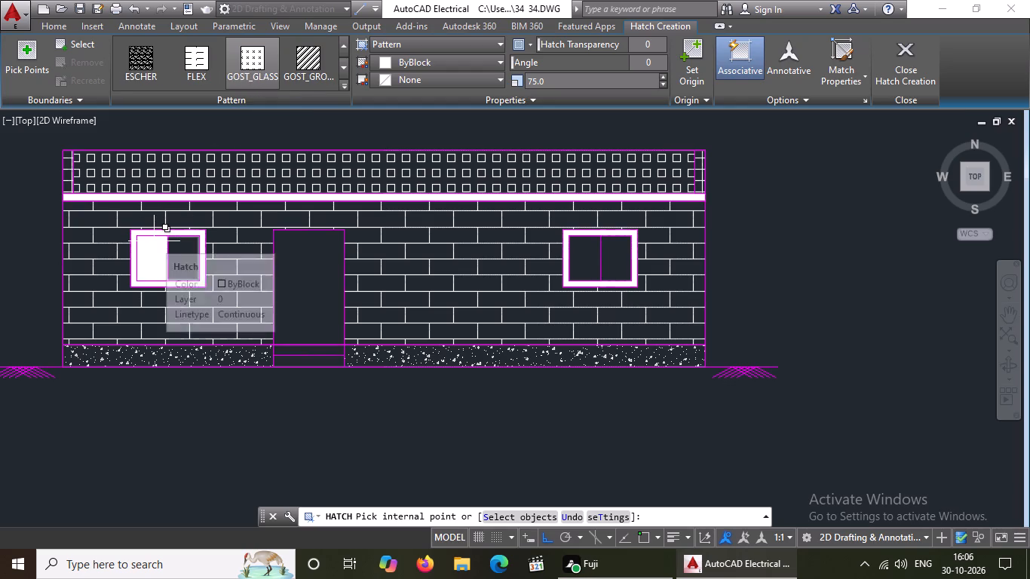
scroll(206, 274, up, 3)
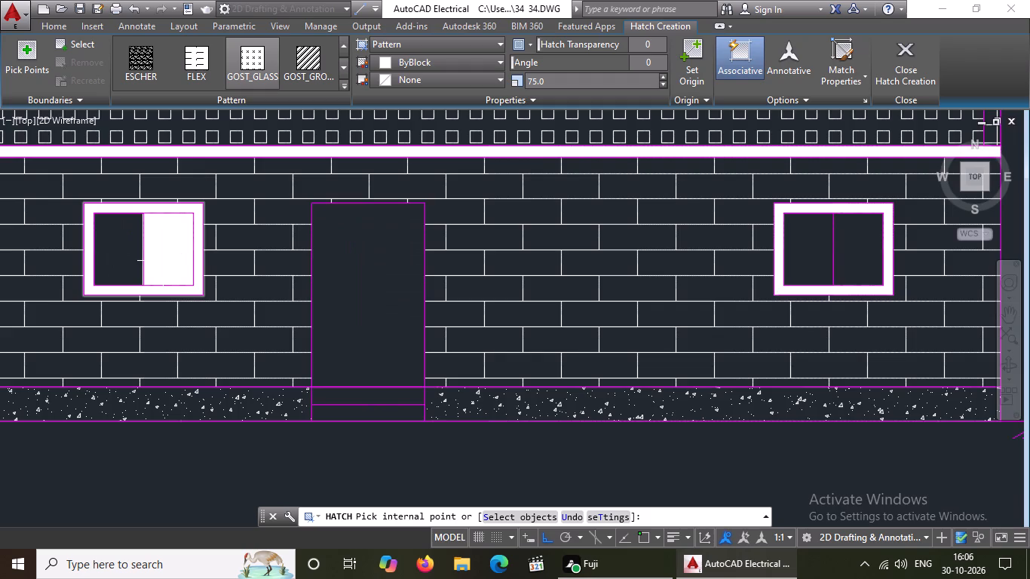
scroll(163, 261, up, 3)
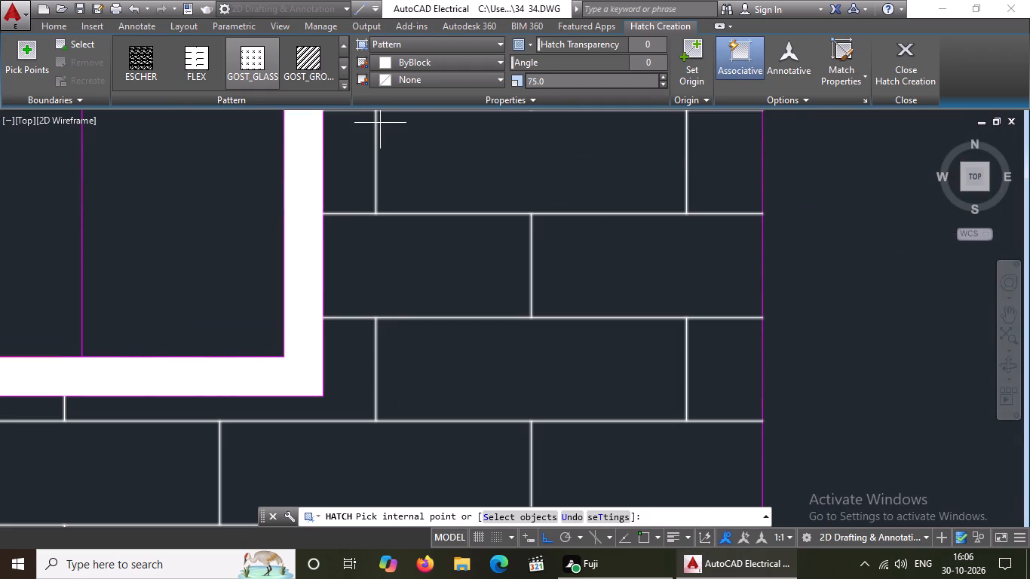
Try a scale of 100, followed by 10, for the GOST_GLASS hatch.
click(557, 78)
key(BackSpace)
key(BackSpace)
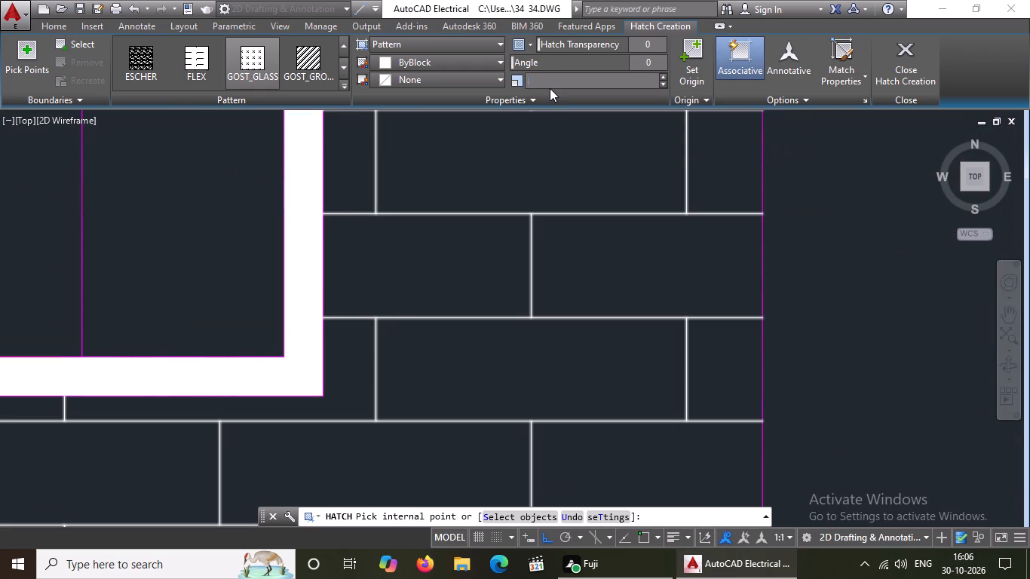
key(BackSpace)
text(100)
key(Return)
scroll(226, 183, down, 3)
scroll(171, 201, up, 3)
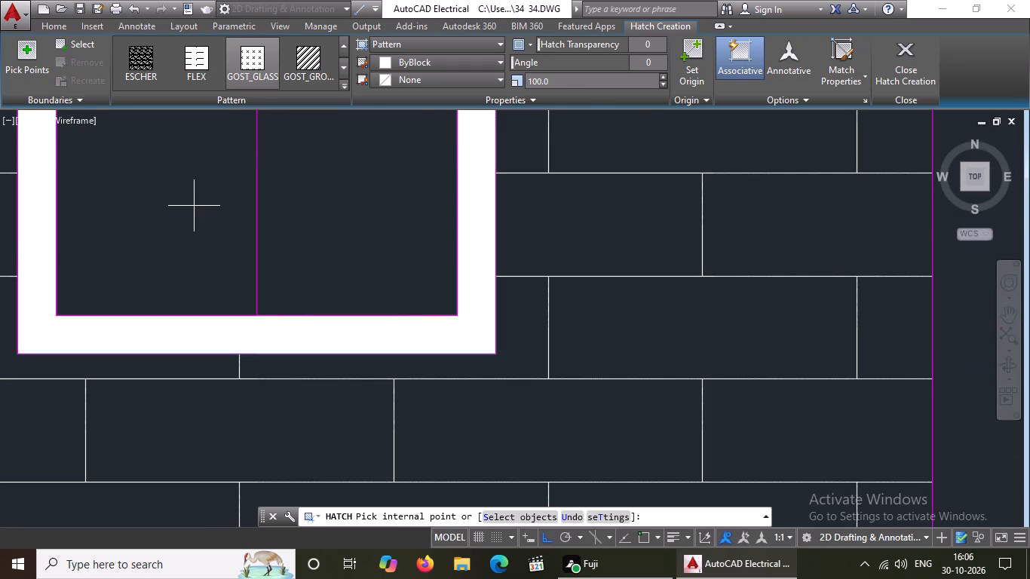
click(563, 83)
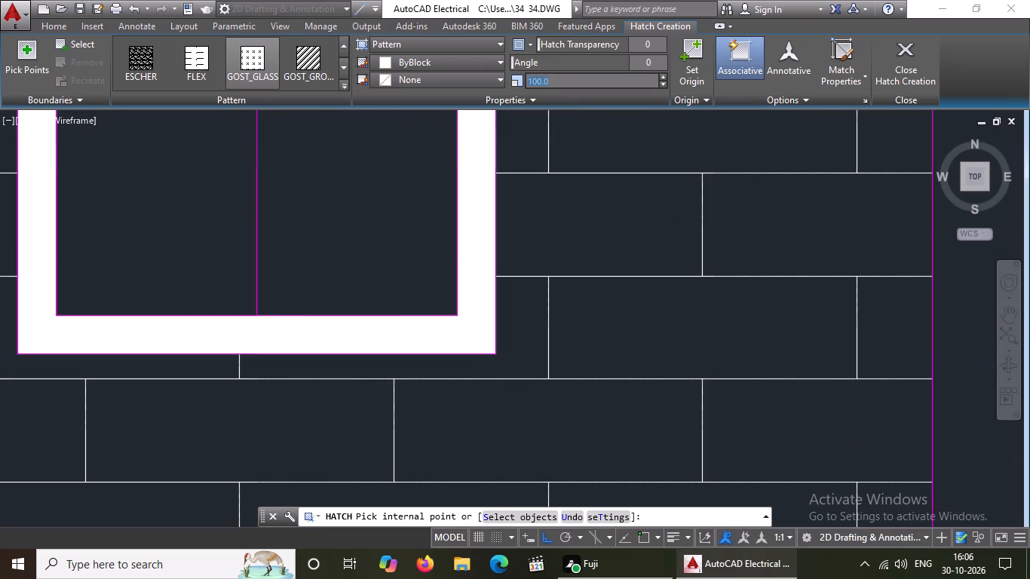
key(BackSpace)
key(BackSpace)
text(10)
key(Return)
Hatch the left pane of the elevation's left window with GOST_GLASS and set the hatch scale to 2.
scroll(335, 189, down, 4)
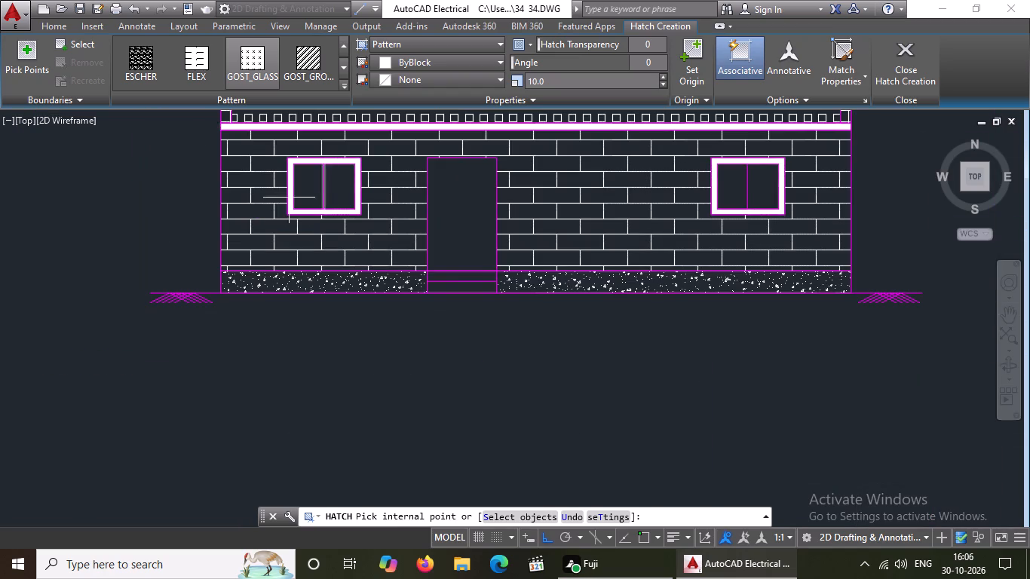
scroll(315, 195, up, 3)
click(300, 189)
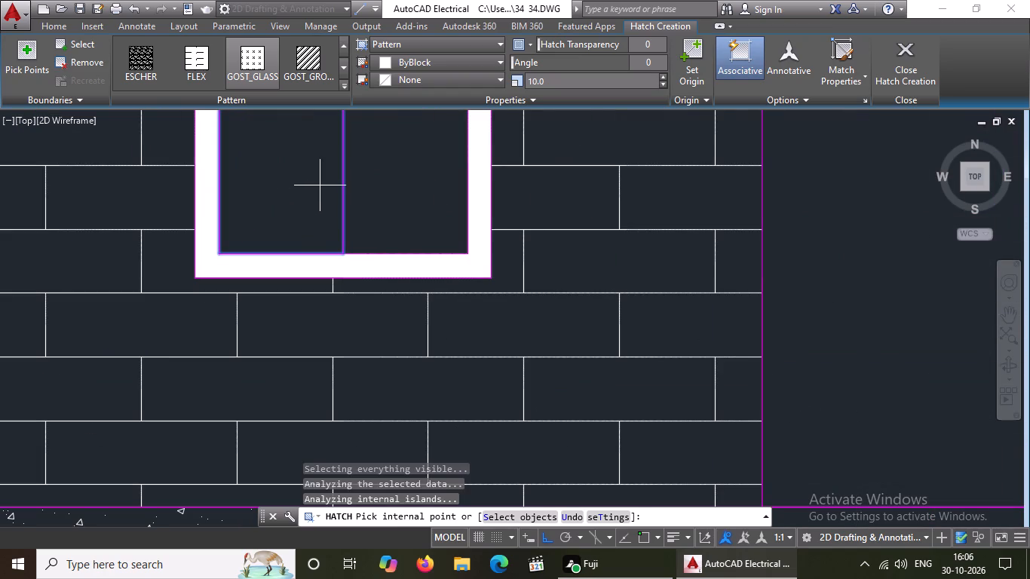
scroll(333, 183, down, 4)
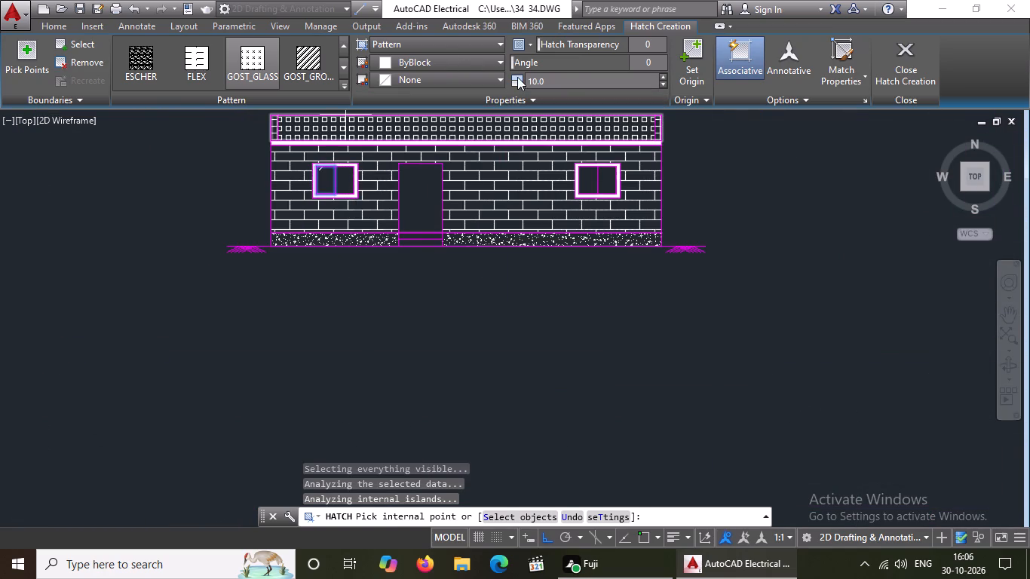
click(546, 80)
key(BackSpace)
key(BackSpace)
key(2)
key(Return)
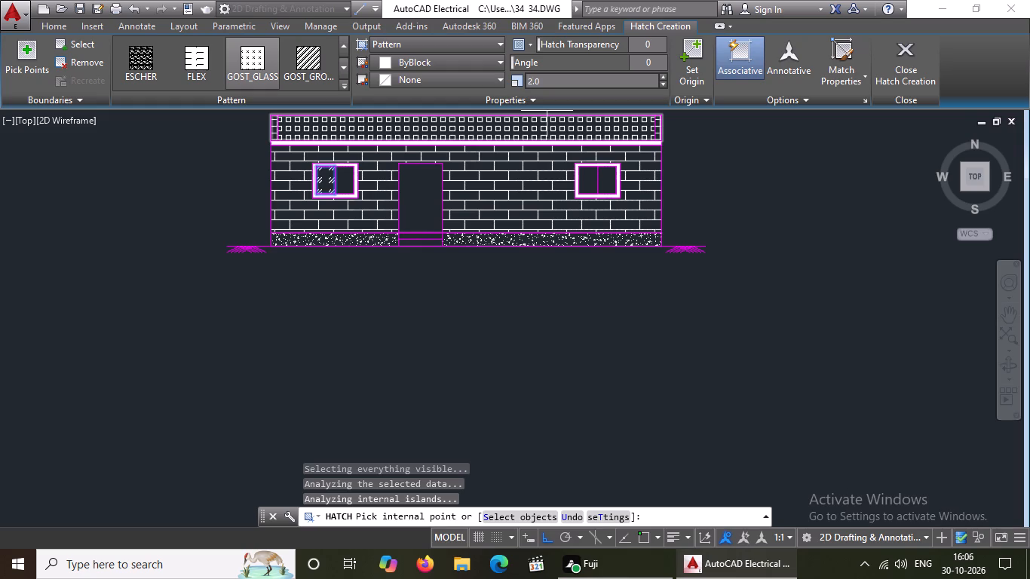
Add the left window's other pane and both panes of the right window to the GOST_GLASS hatch, and finish it.
scroll(397, 157, up, 3)
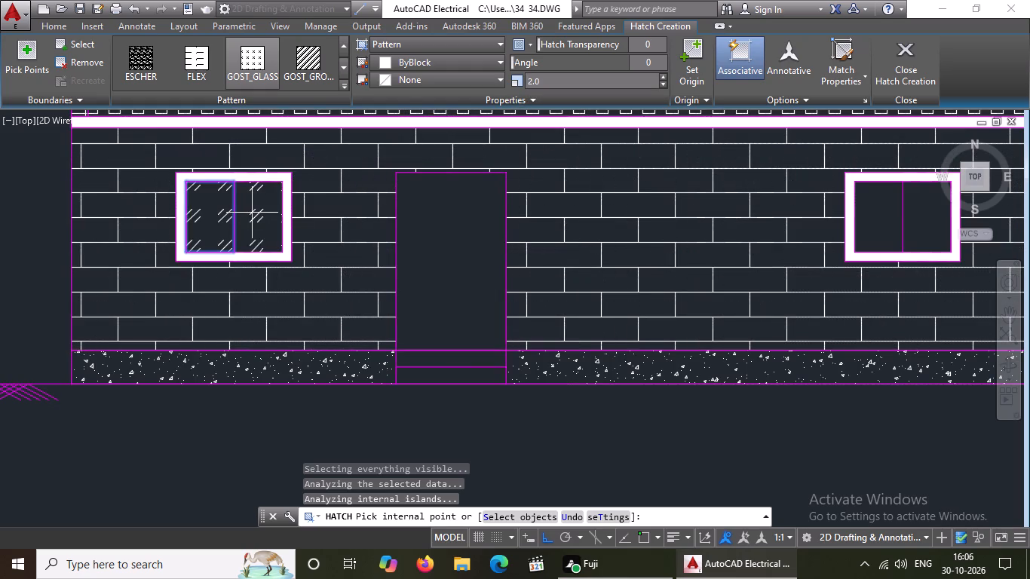
click(253, 213)
scroll(396, 217, down, 3)
scroll(494, 222, up, 3)
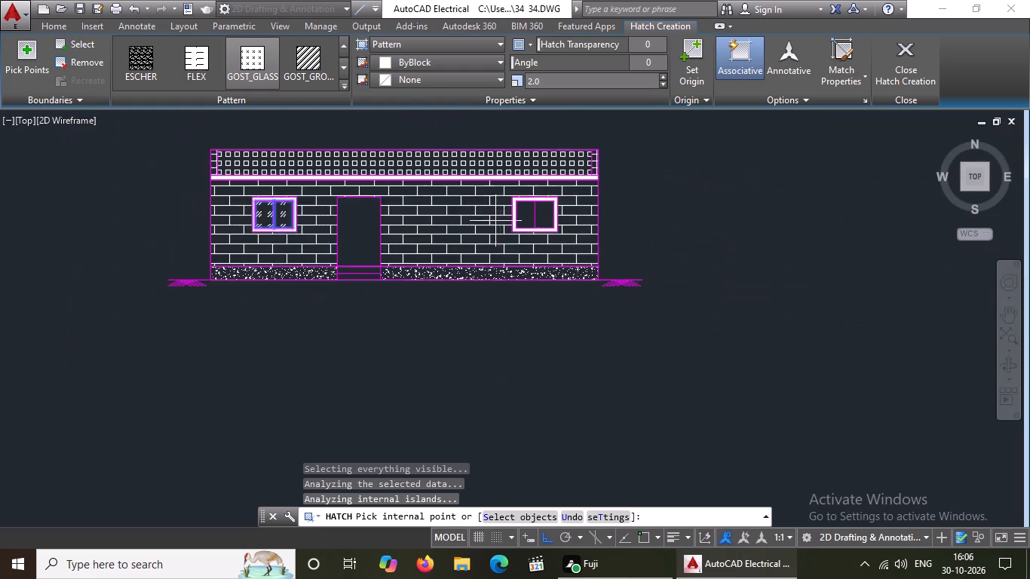
scroll(500, 216, up, 2)
scroll(573, 211, up, 3)
drag(455, 216, 461, 214)
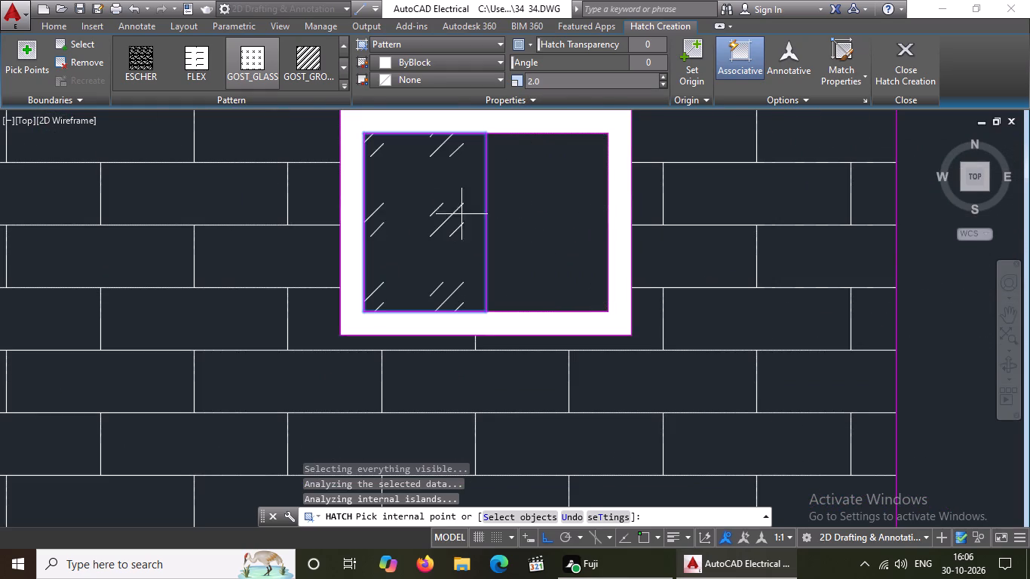
click(523, 203)
scroll(526, 199, down, 4)
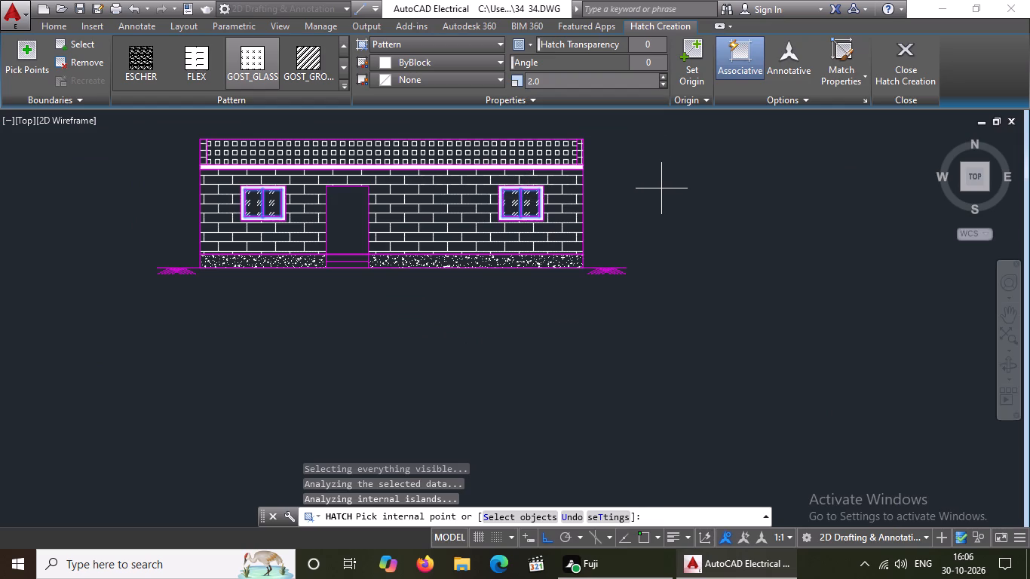
click(897, 65)
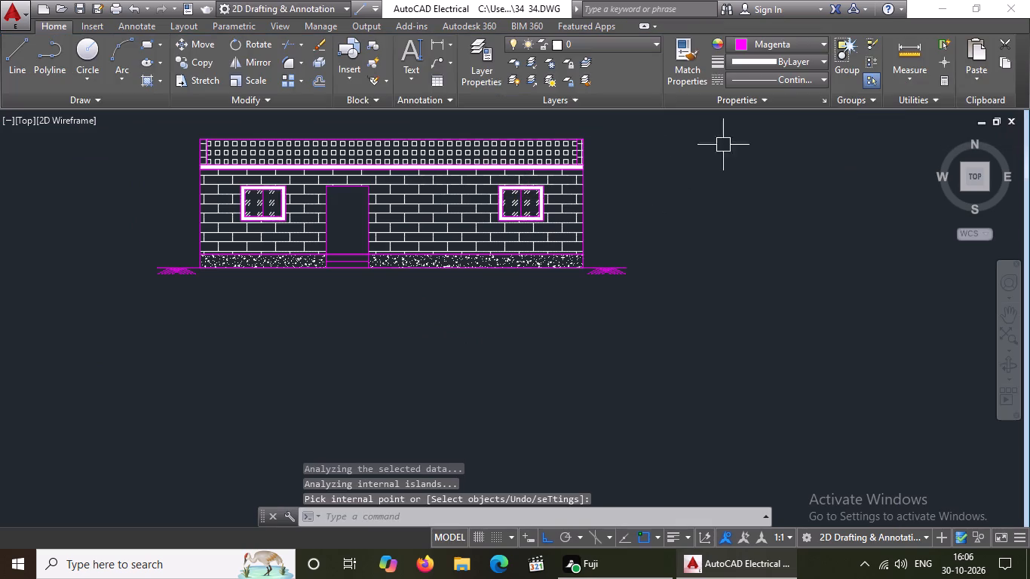
key(Escape)
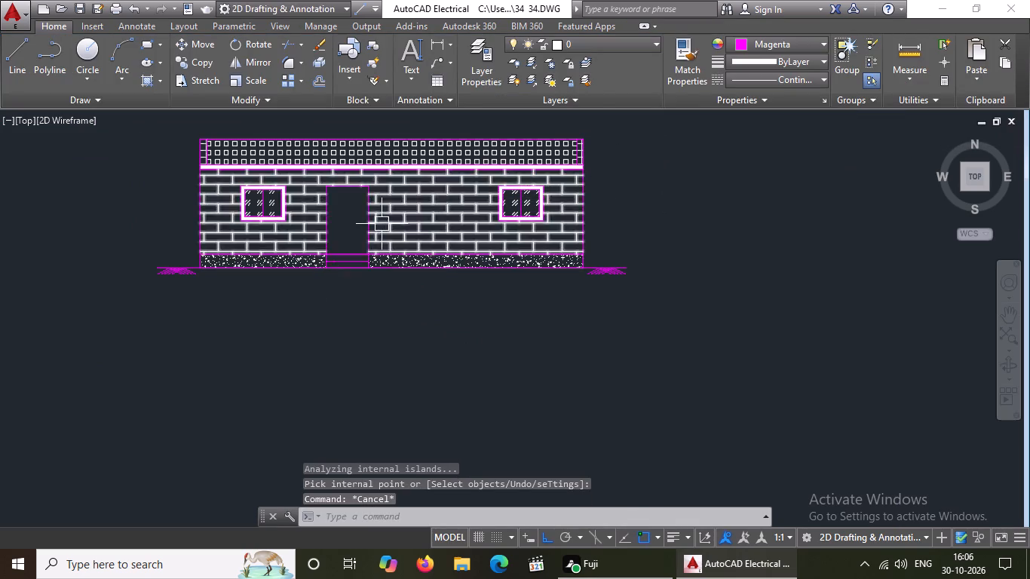
Display the tool palettes and insert the imperial Door Elevation block in the drawing near the column layout.
scroll(330, 221, up, 2)
scroll(330, 221, down, 5)
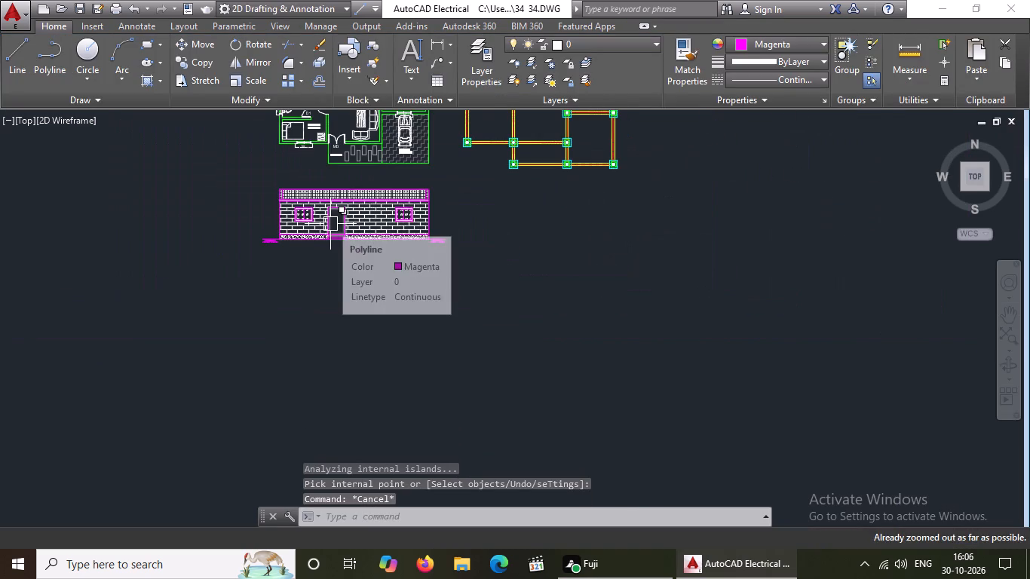
text(TP)
key(space)
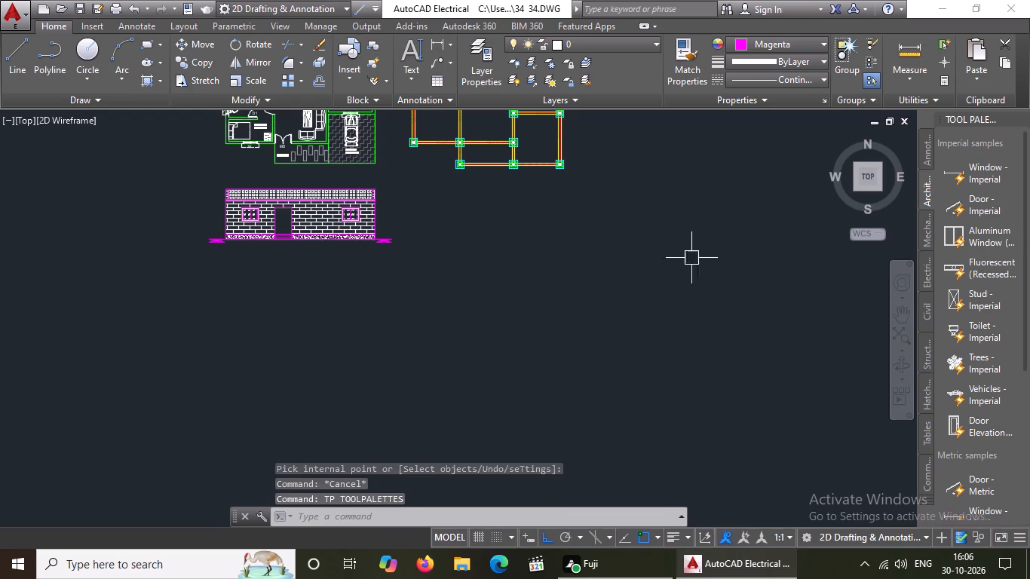
drag(970, 428, 571, 374)
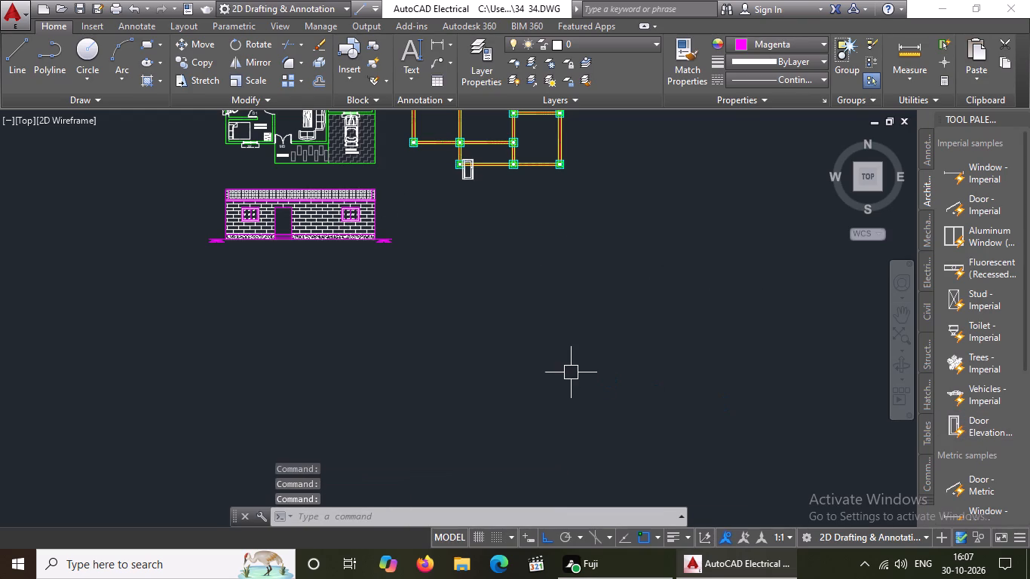
Move the inserted imperial door block into the empty space beside the front elevation, clear of the column layout.
scroll(931, 312, down, 2)
scroll(483, 148, up, 2)
click(442, 229)
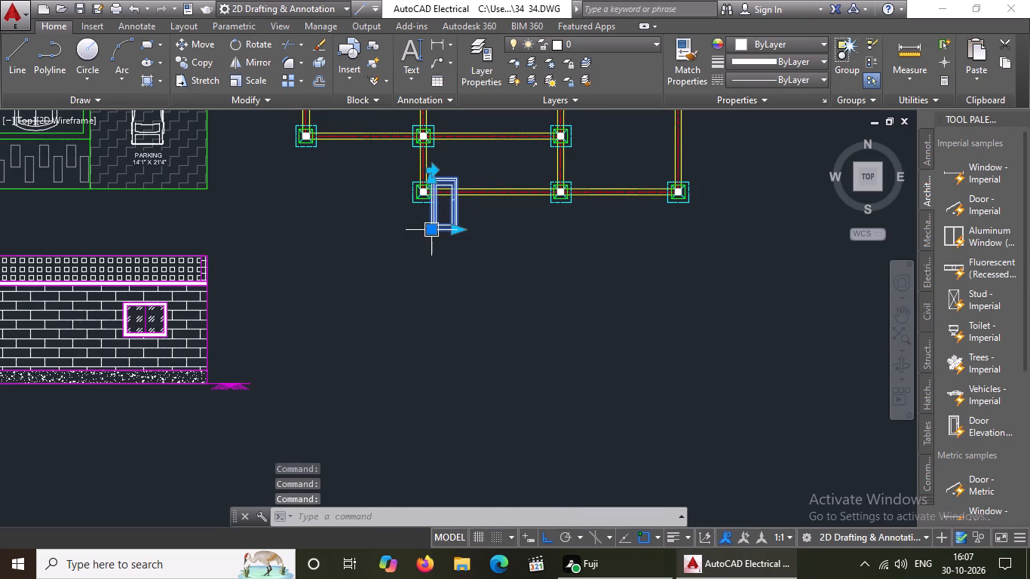
click(429, 231)
click(296, 318)
scroll(429, 244, down, 1)
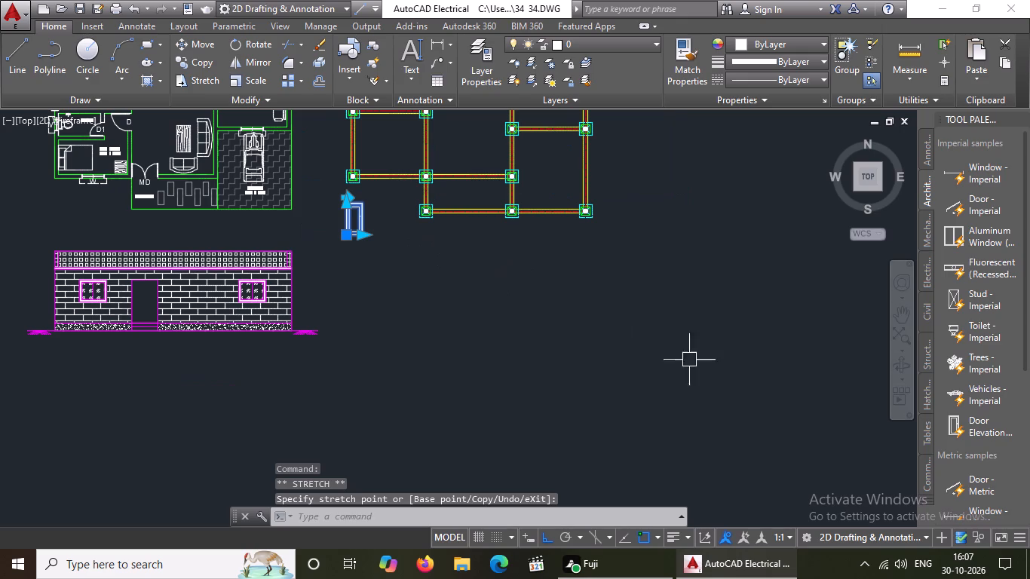
Insert the metric Door Elevation block in the empty area below the column layout.
scroll(1005, 346, down, 5)
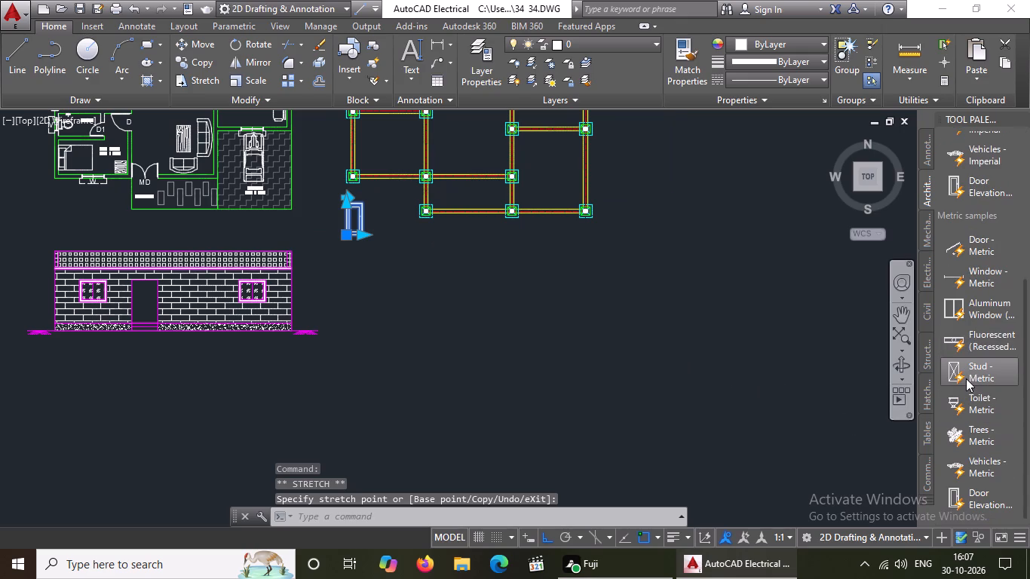
drag(973, 501, 437, 391)
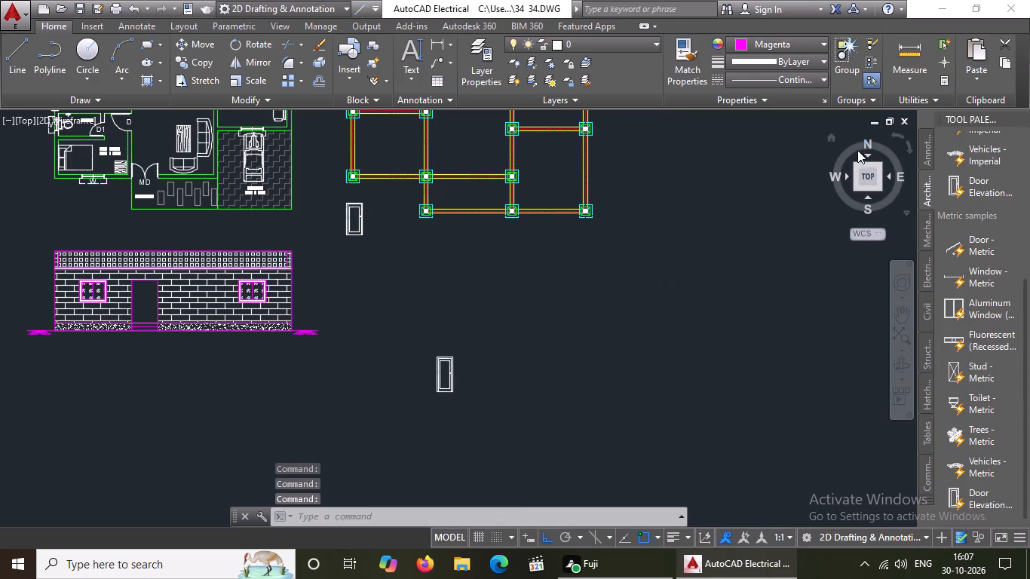
Close the tool palettes.
click(1018, 116)
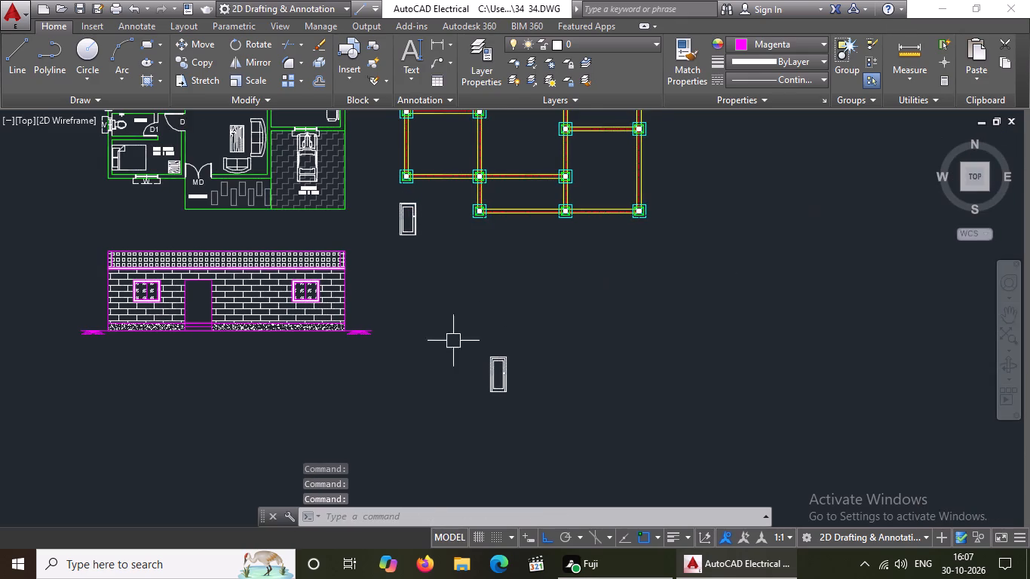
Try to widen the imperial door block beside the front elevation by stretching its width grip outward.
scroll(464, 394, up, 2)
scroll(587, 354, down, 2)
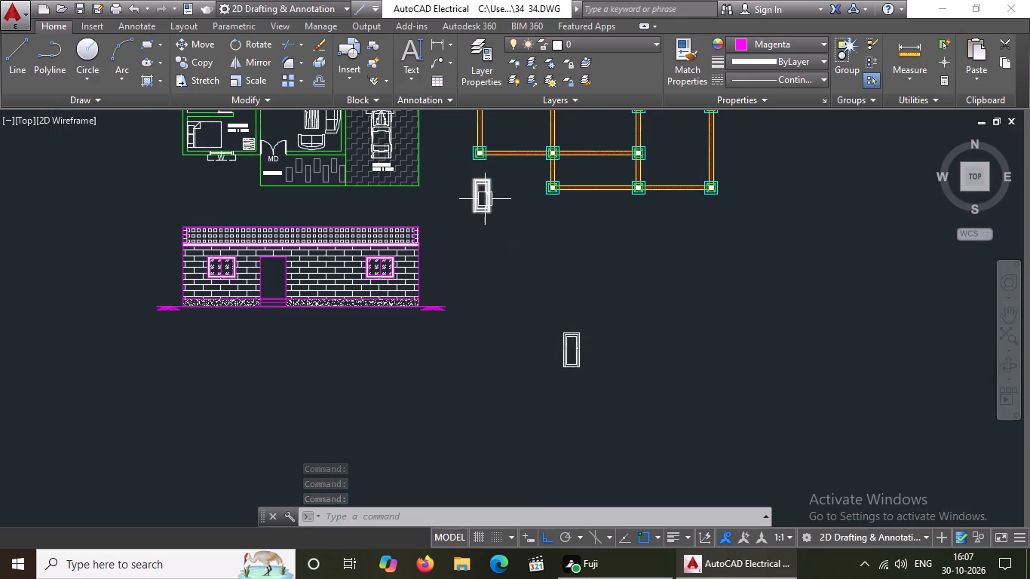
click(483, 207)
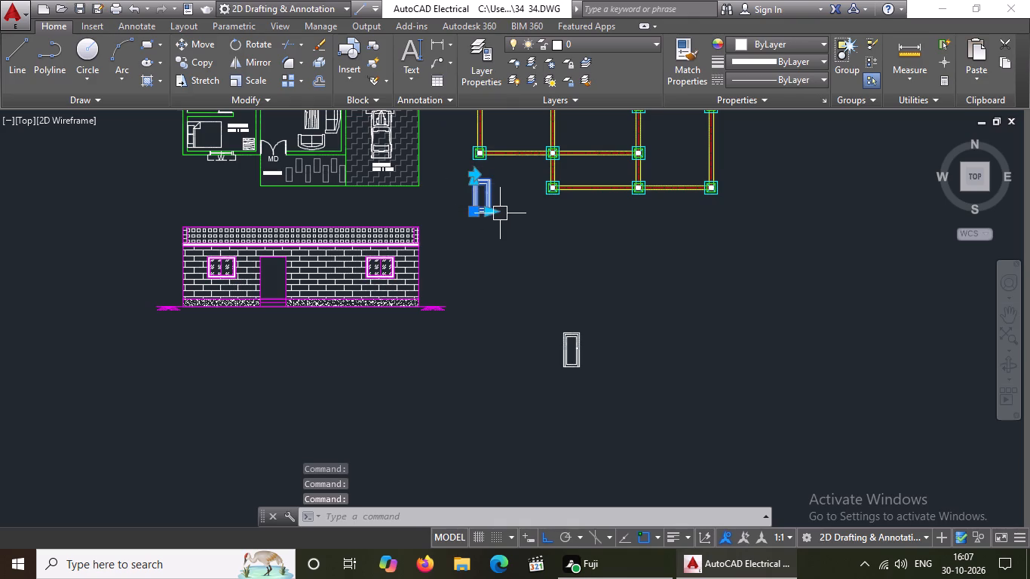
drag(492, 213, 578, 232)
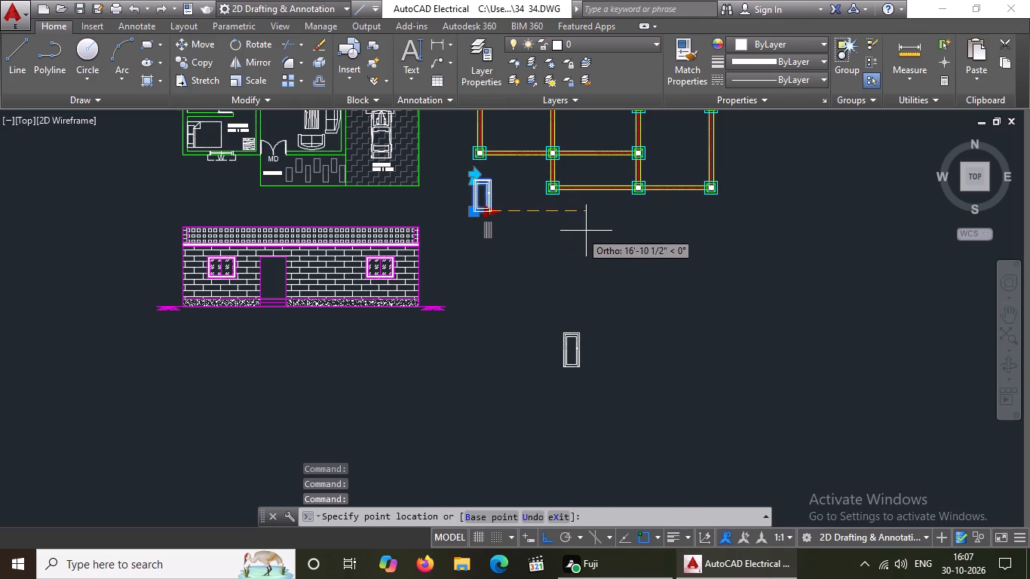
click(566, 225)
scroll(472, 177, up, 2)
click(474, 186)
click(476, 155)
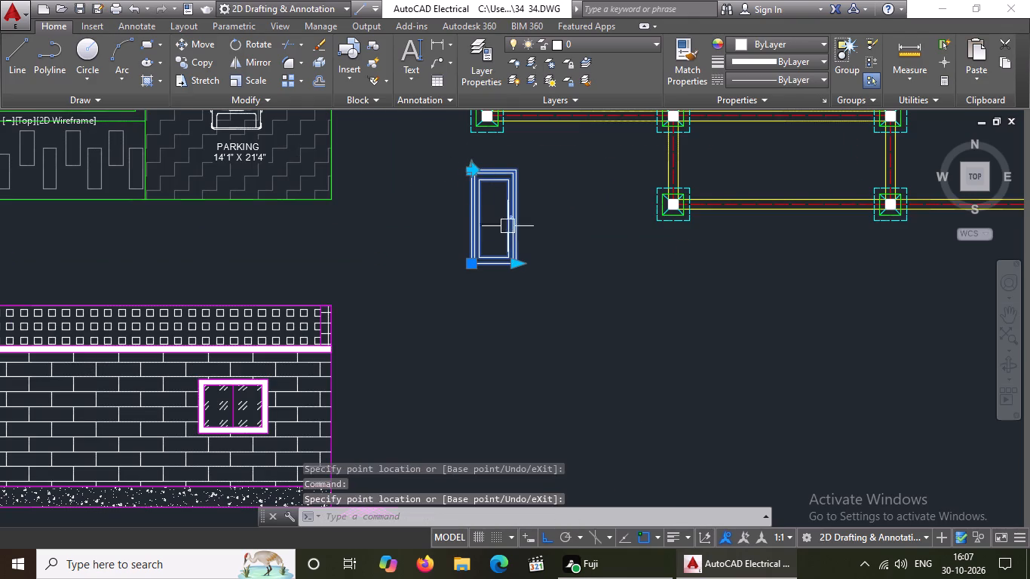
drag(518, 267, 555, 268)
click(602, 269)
Move the imperial door block by its lower-left corner into the front elevation's doorway, above the steps, with Ortho off.
click(474, 262)
scroll(363, 308, down, 3)
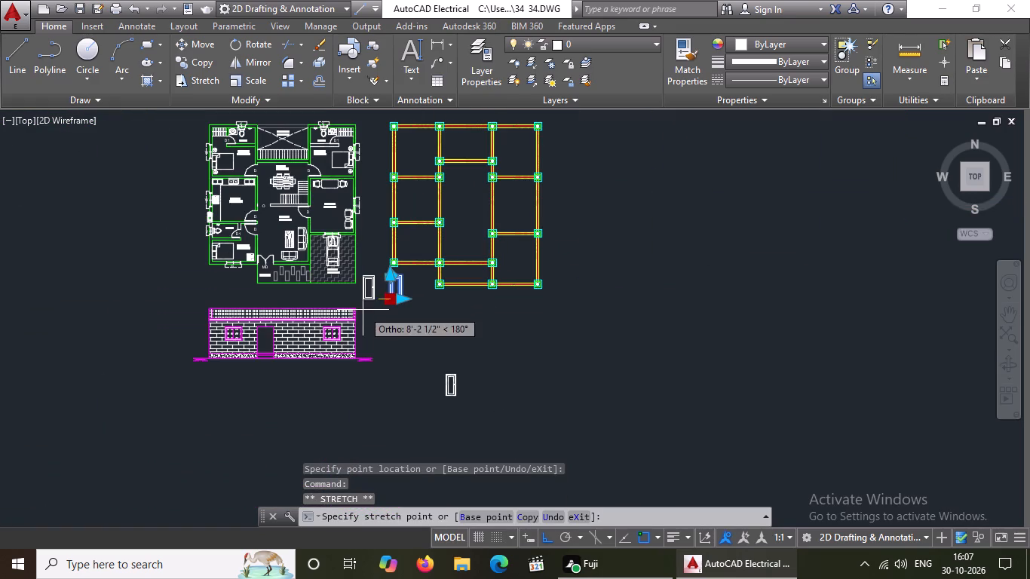
click(546, 539)
scroll(274, 357, up, 3)
scroll(208, 343, up, 1)
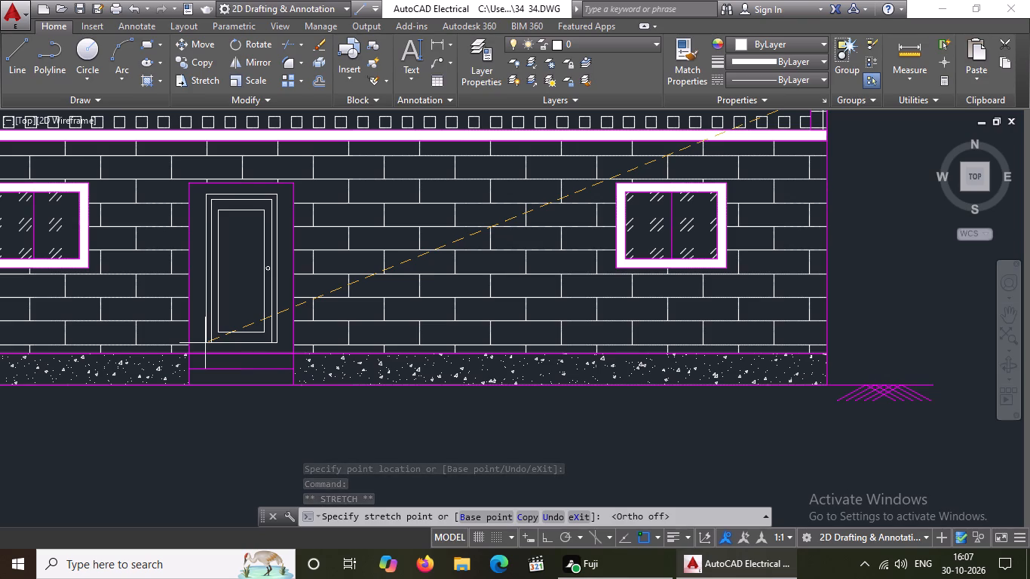
click(206, 343)
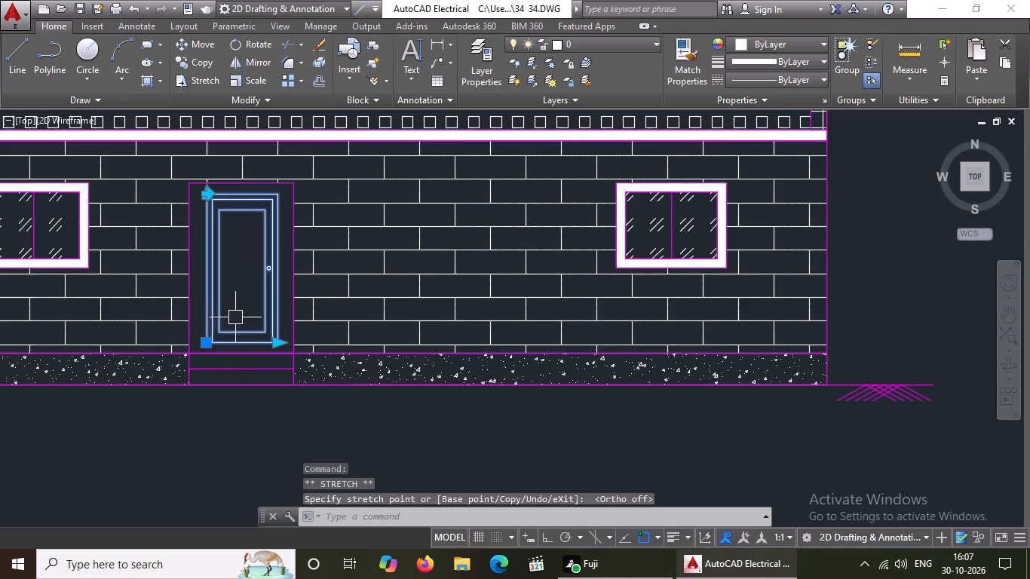
key(Escape)
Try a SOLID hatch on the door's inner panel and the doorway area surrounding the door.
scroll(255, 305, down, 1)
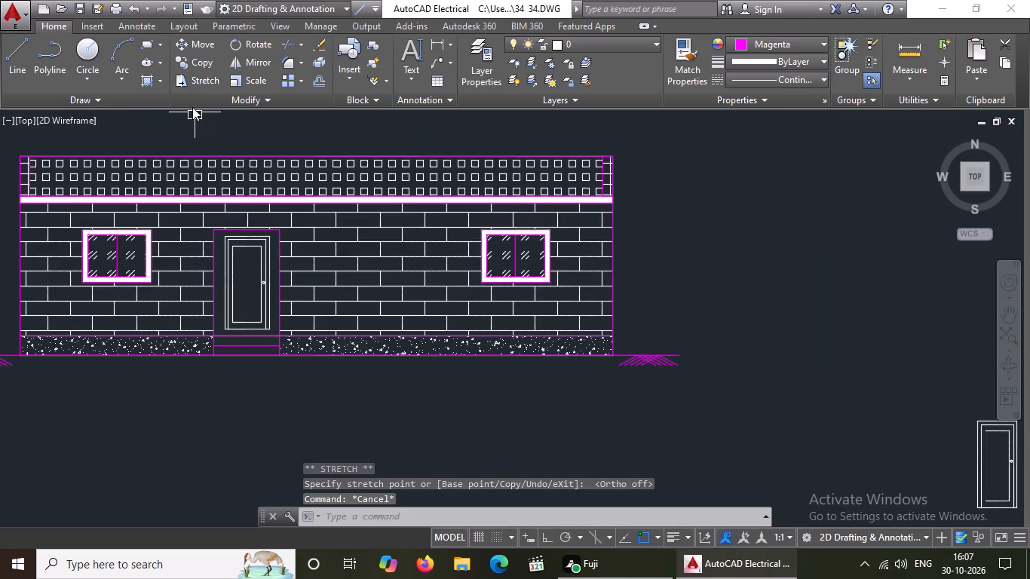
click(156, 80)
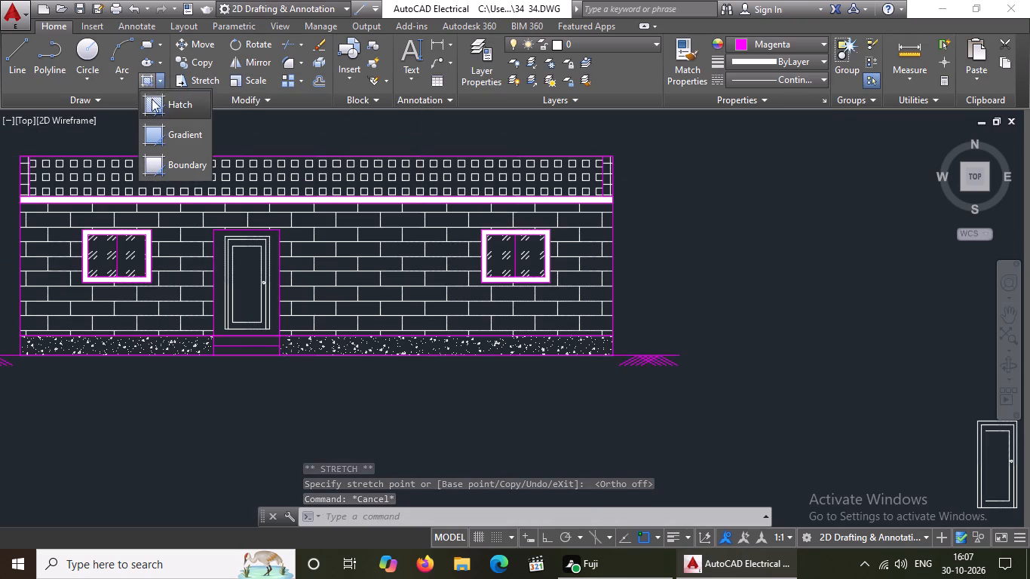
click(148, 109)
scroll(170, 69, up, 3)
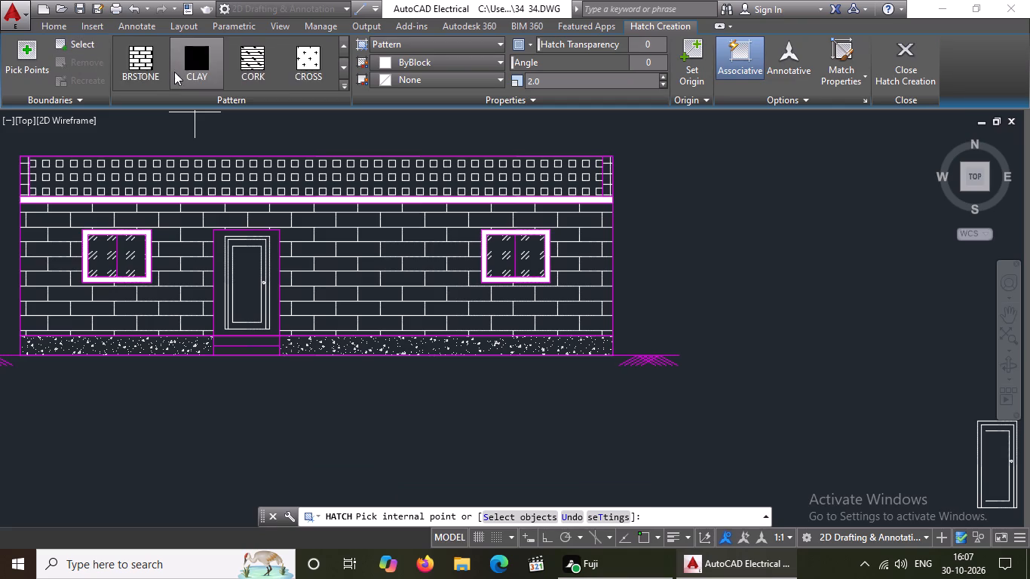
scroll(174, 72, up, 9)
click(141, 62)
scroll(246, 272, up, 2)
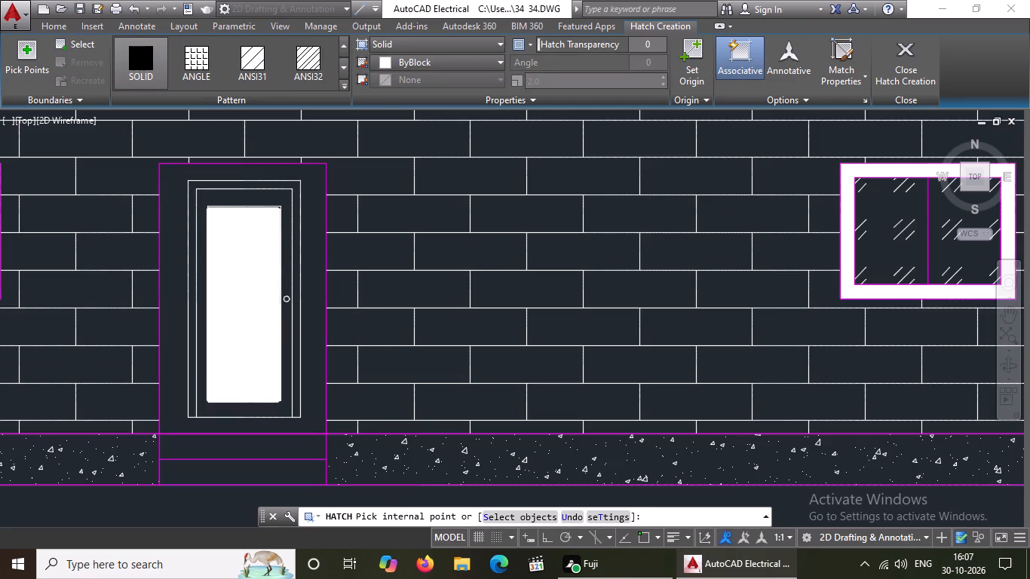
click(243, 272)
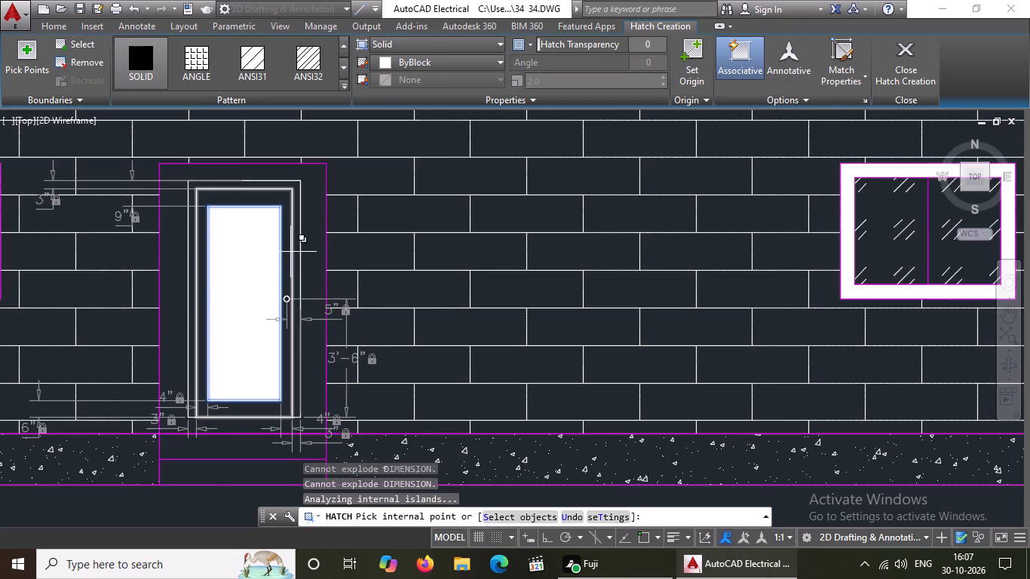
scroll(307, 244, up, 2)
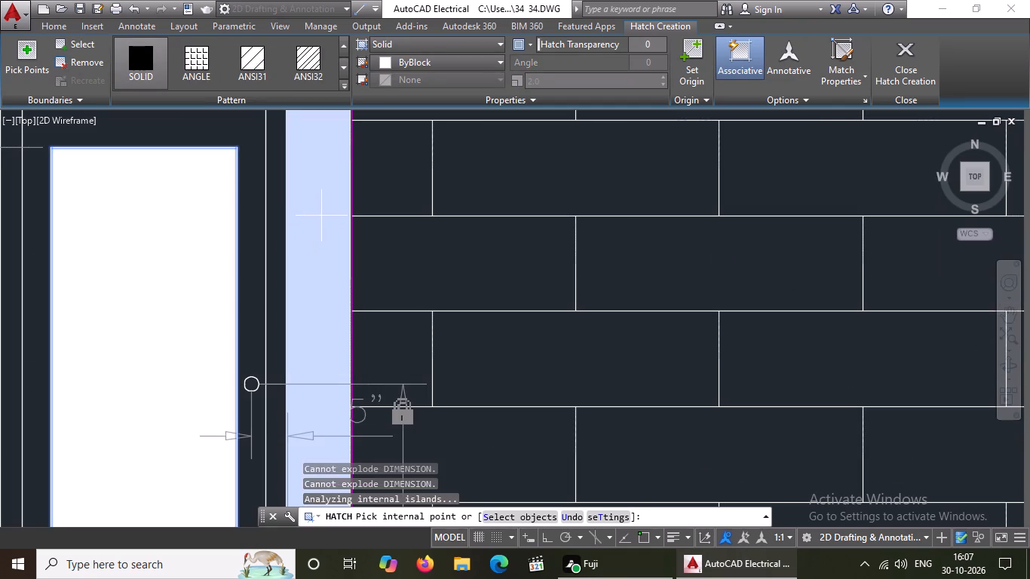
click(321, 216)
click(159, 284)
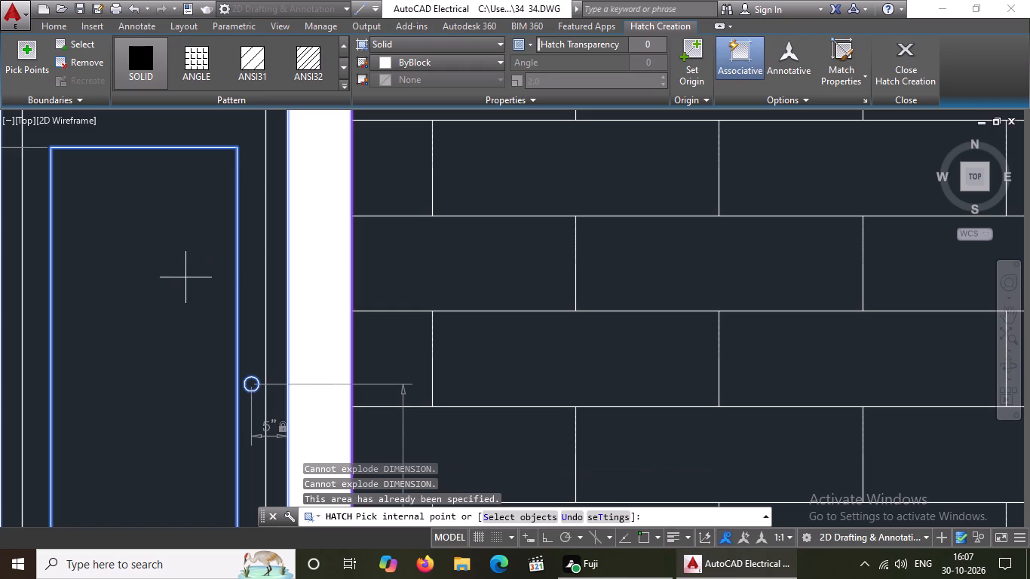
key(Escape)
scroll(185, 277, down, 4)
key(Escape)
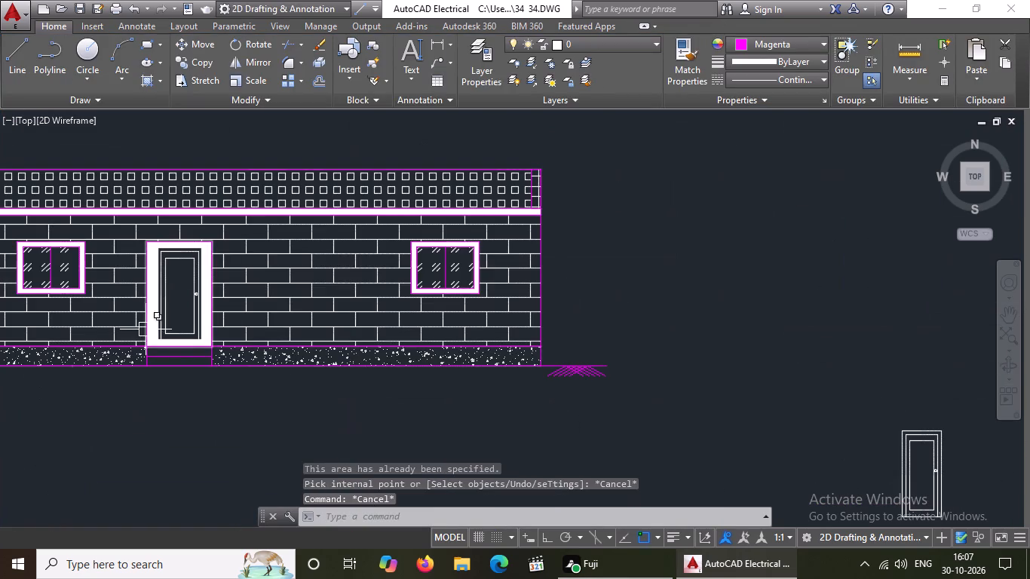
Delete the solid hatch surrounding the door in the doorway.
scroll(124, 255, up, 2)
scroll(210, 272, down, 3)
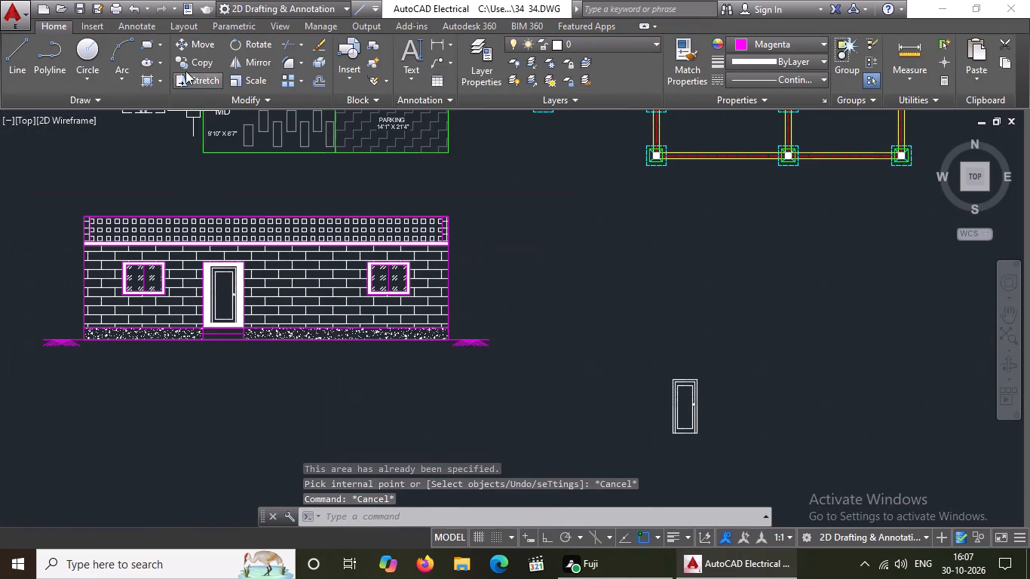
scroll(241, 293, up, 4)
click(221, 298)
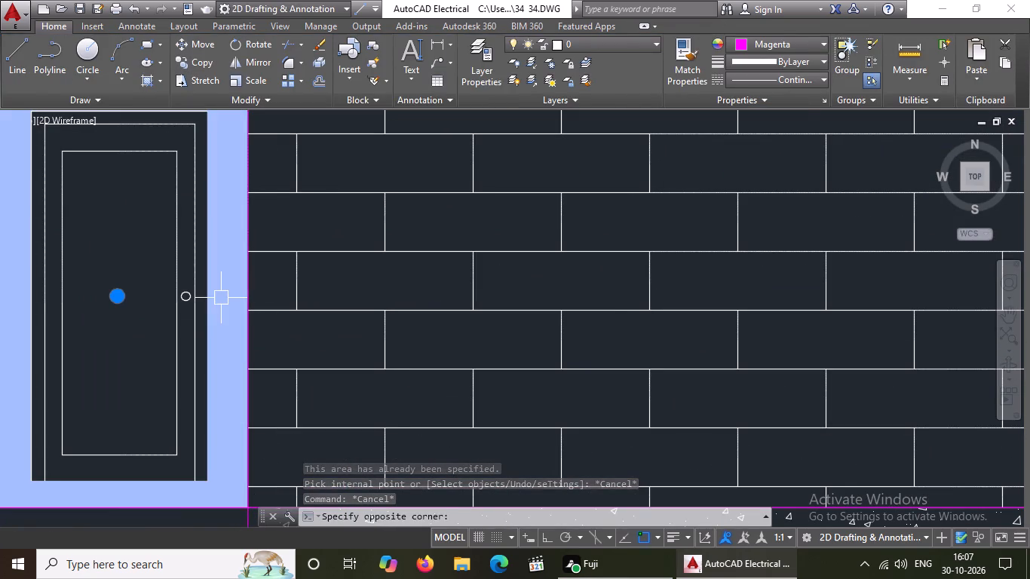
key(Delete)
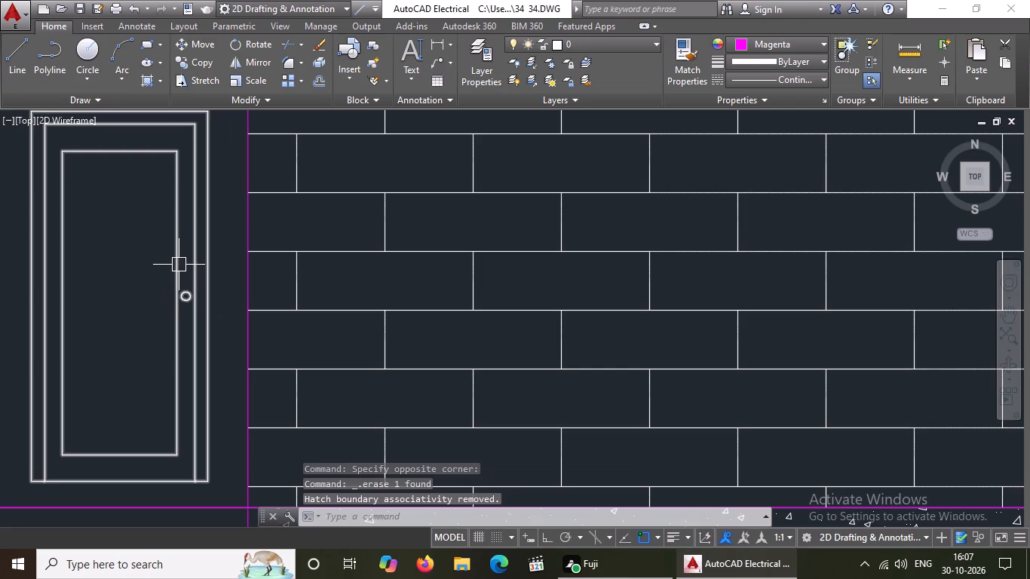
Apply a SOLID hatch to the door's inner panel and its outer frame, and finish the hatch.
click(160, 82)
click(164, 110)
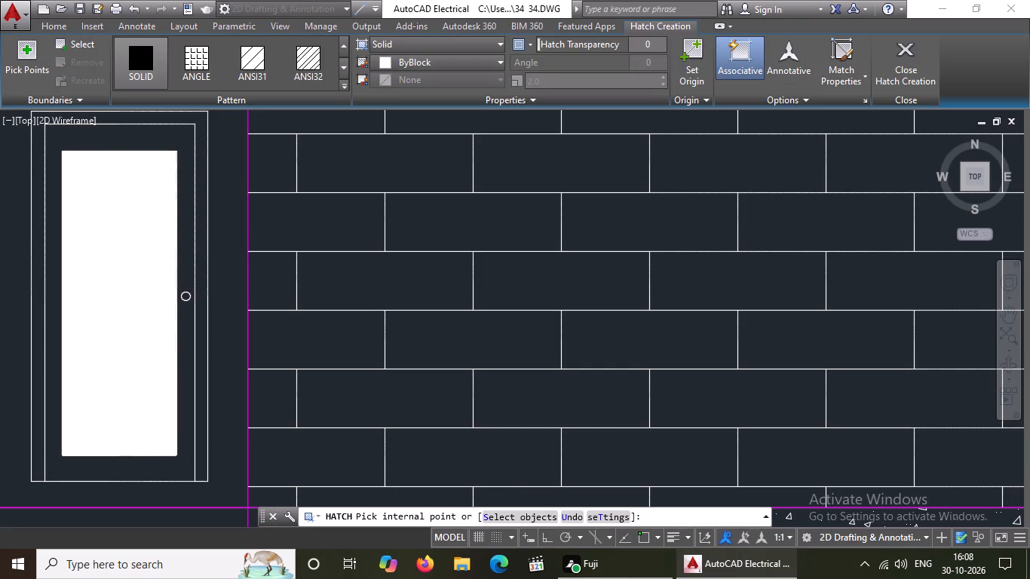
click(126, 241)
scroll(112, 210, up, 3)
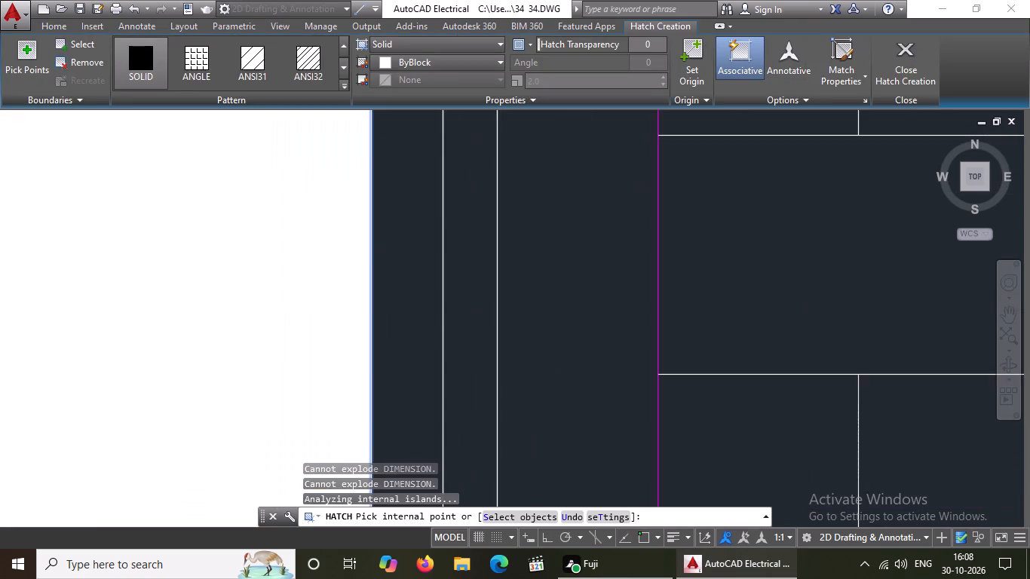
scroll(116, 209, down, 5)
scroll(98, 181, up, 3)
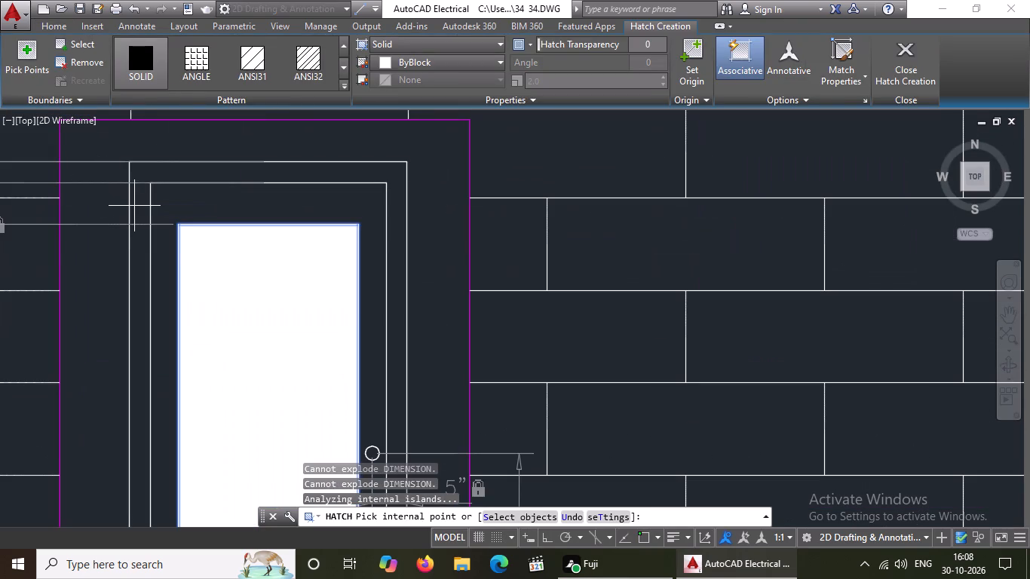
click(134, 205)
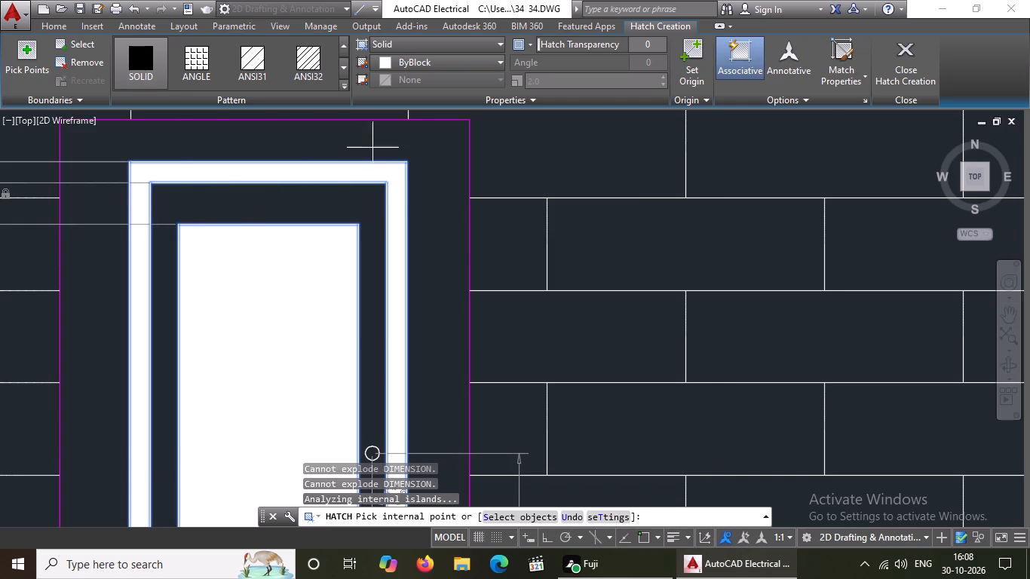
scroll(380, 141, down, 2)
click(904, 72)
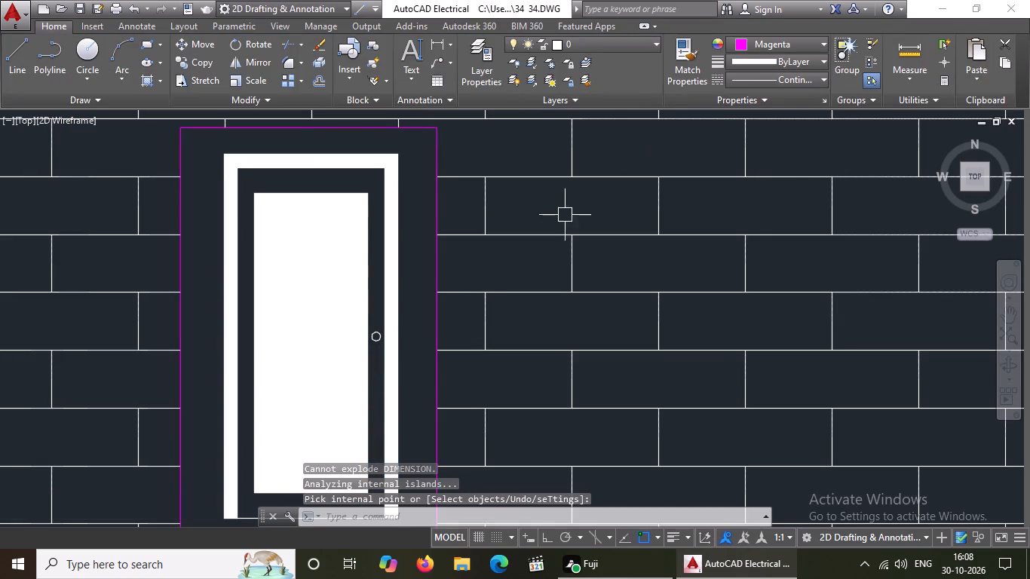
scroll(468, 280, down, 2)
key(Escape)
key(Escape)
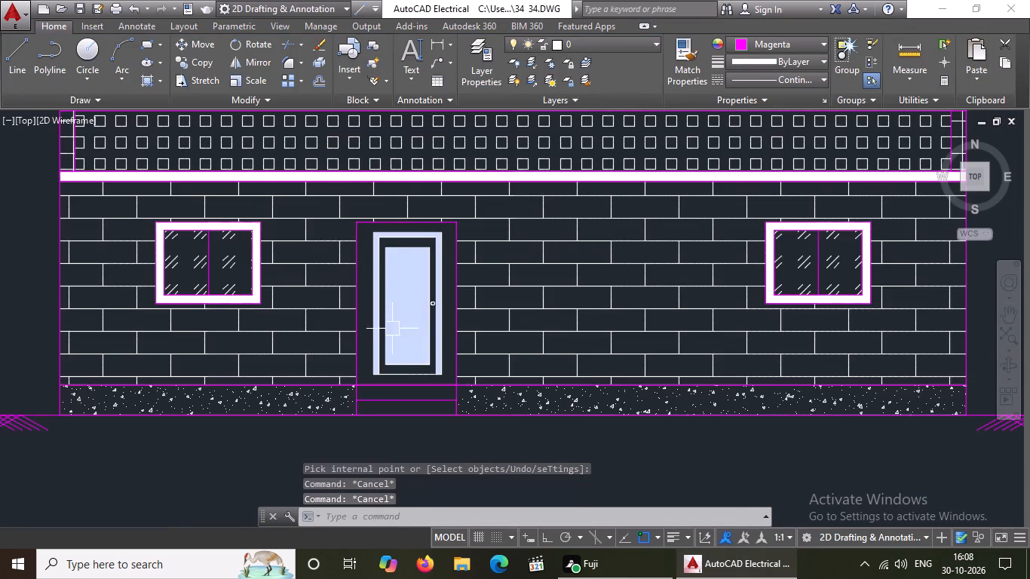
Delete the spare metric door block from the empty area below the column layout.
scroll(297, 348, down, 2)
middle_drag(292, 348, 253, 366)
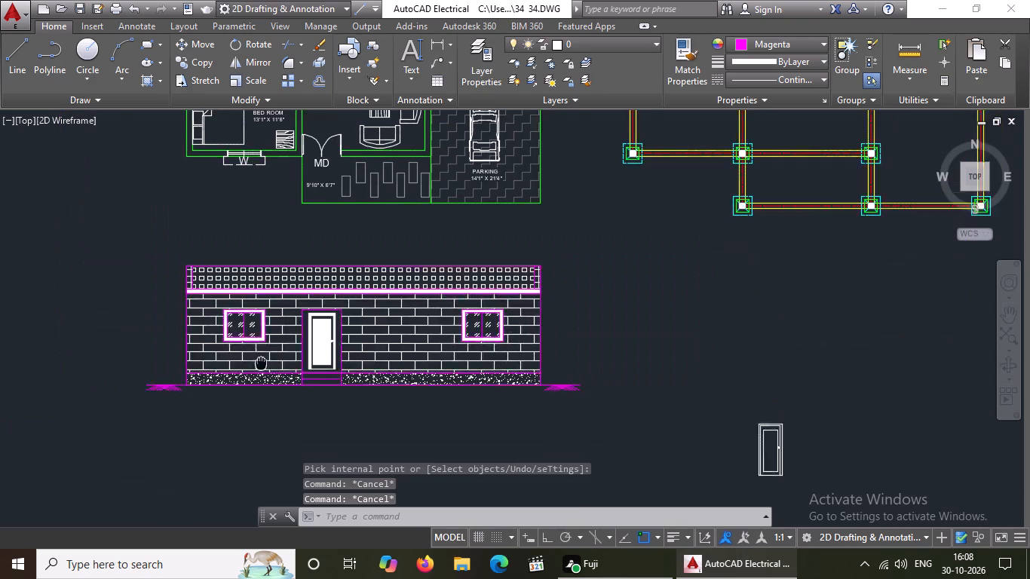
middle_drag(253, 366, 191, 387)
click(685, 462)
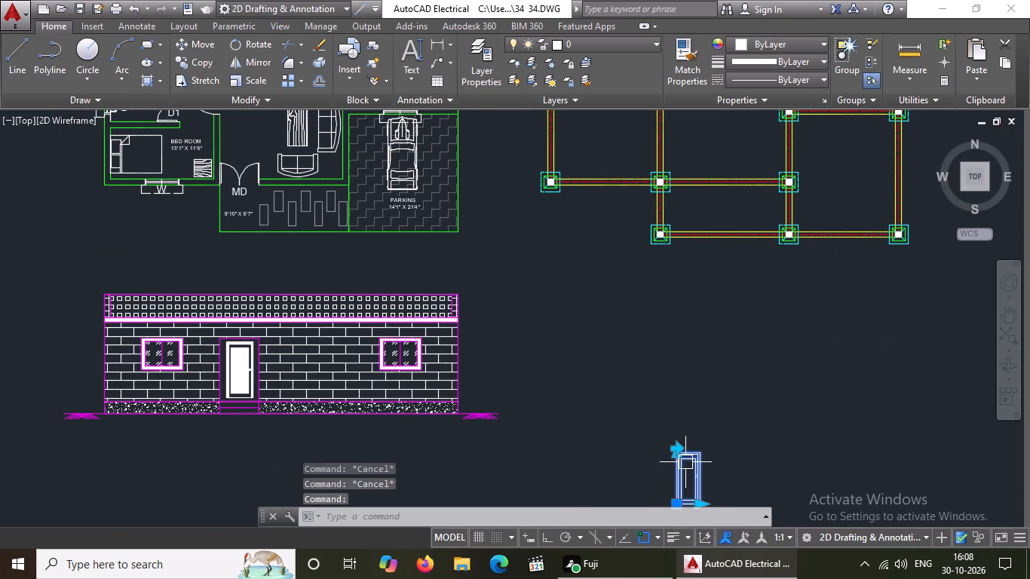
key(Delete)
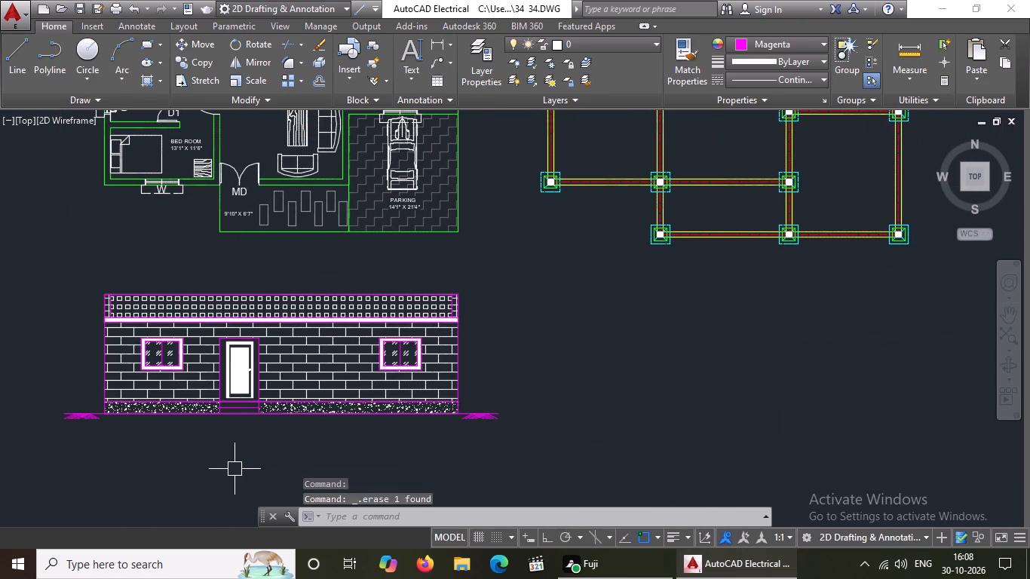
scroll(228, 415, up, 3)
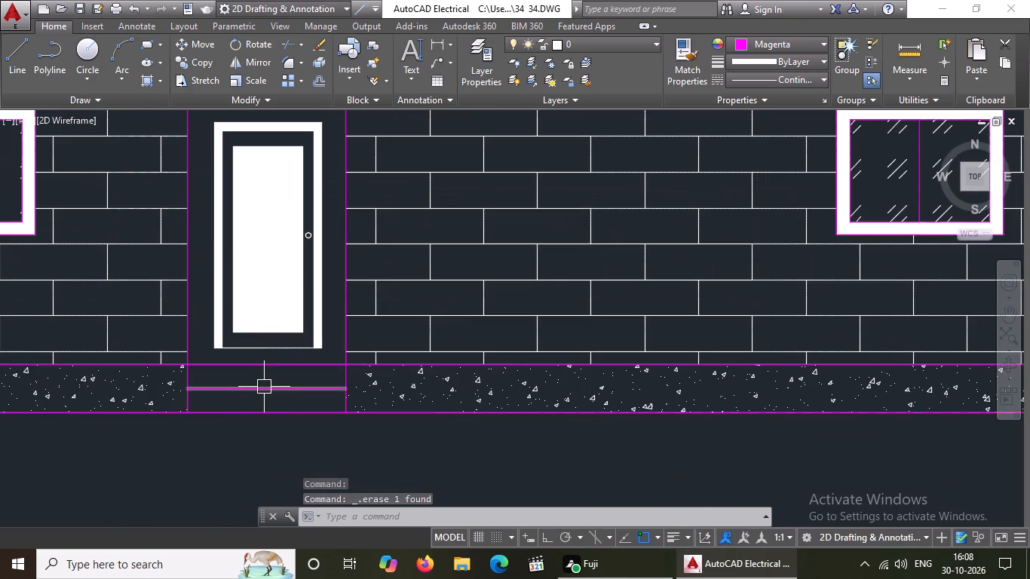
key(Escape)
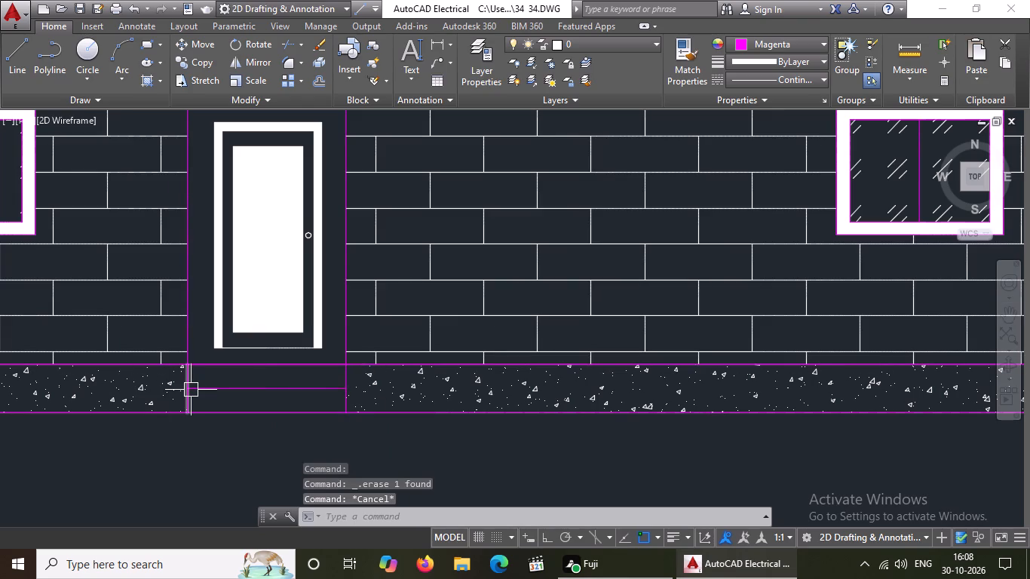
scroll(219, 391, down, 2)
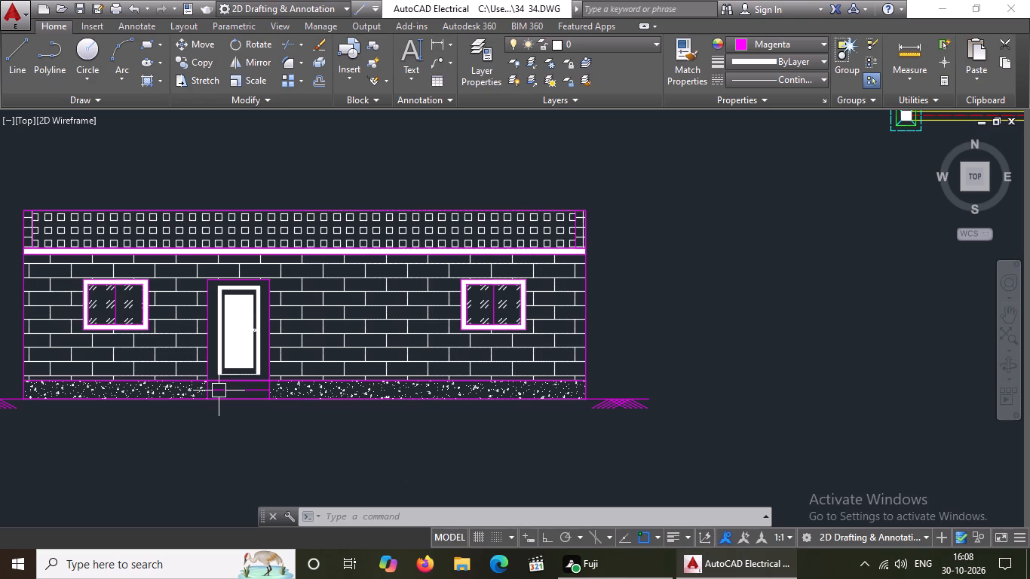
Copy the MD door label from the floor plan to just above the ground hatch left of the front elevation.
scroll(280, 357, down, 2)
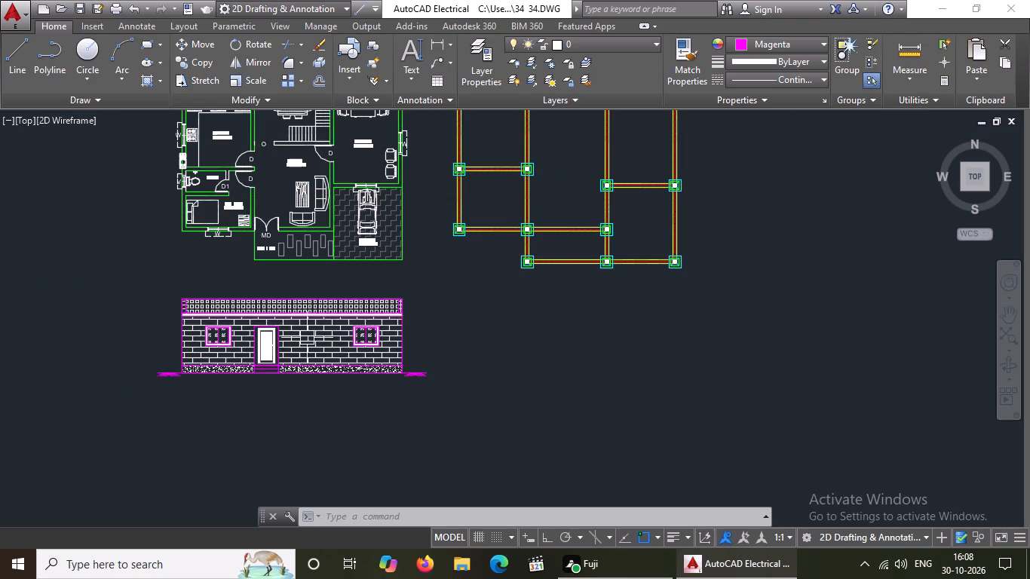
scroll(262, 237, up, 2)
click(263, 234)
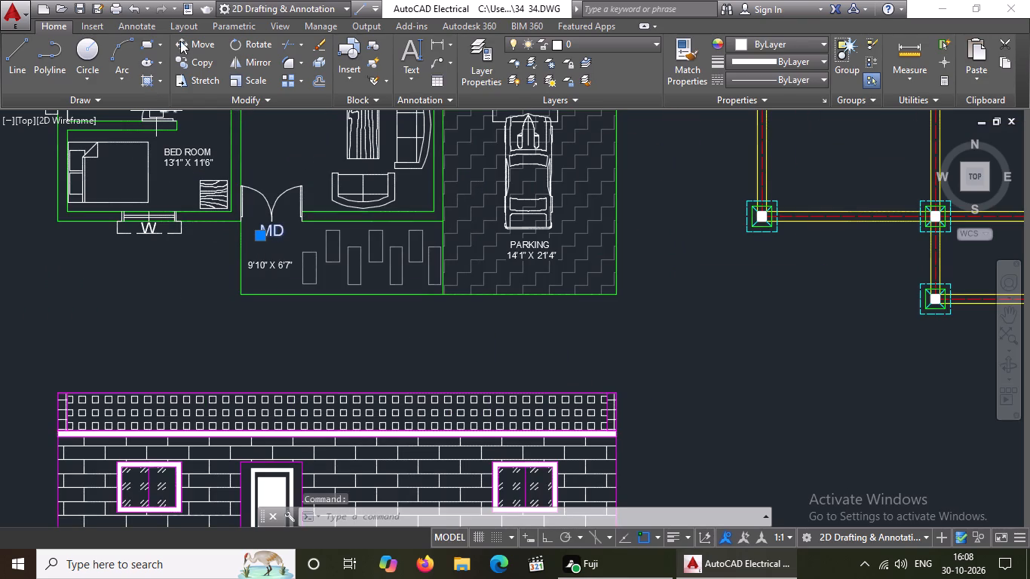
click(194, 57)
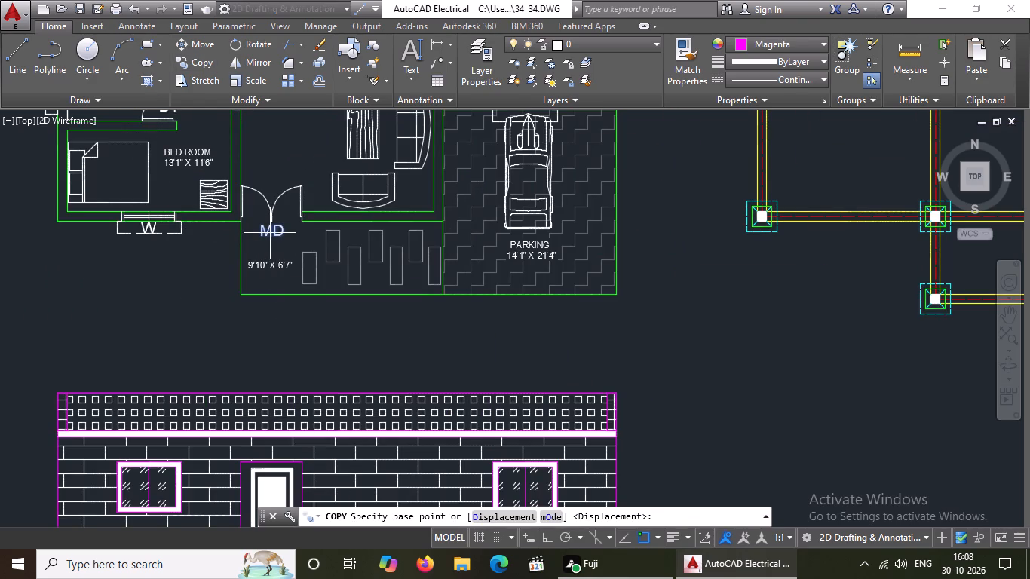
click(270, 233)
scroll(275, 184, down, 3)
scroll(202, 281, up, 2)
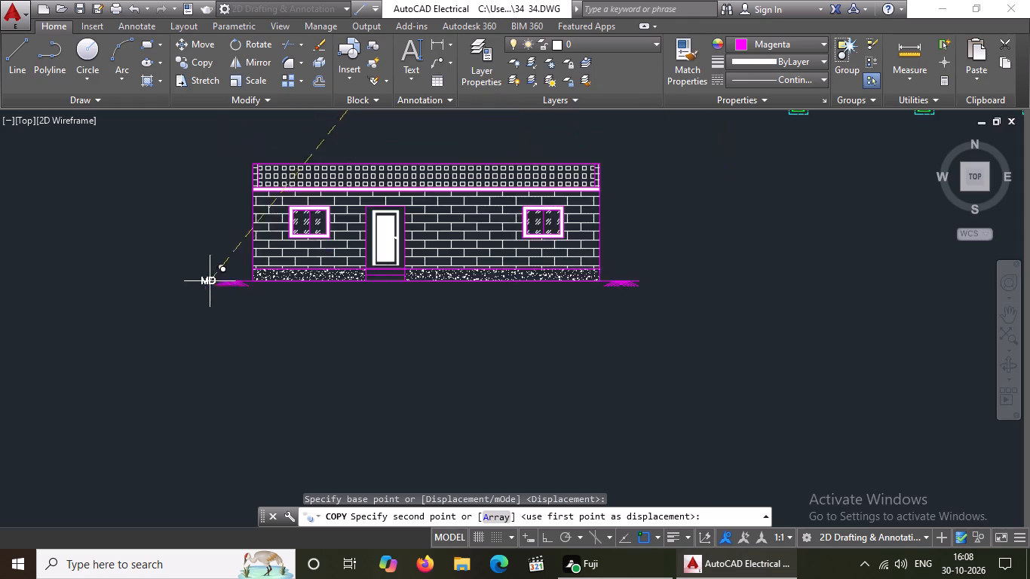
scroll(221, 283, up, 3)
click(258, 251)
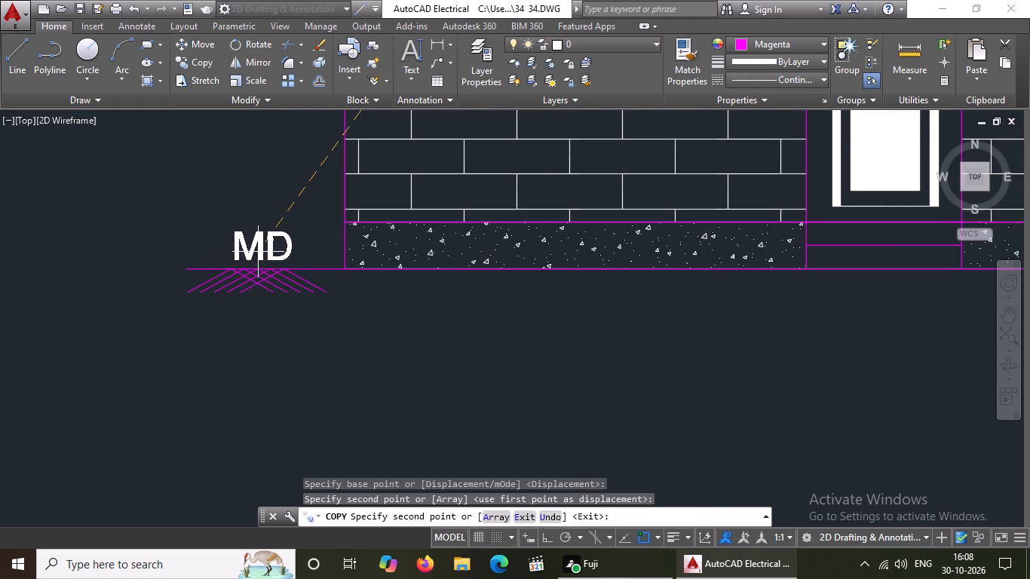
key(Escape)
Change the copied label beside the elevation to read G.L.
double_click(268, 253)
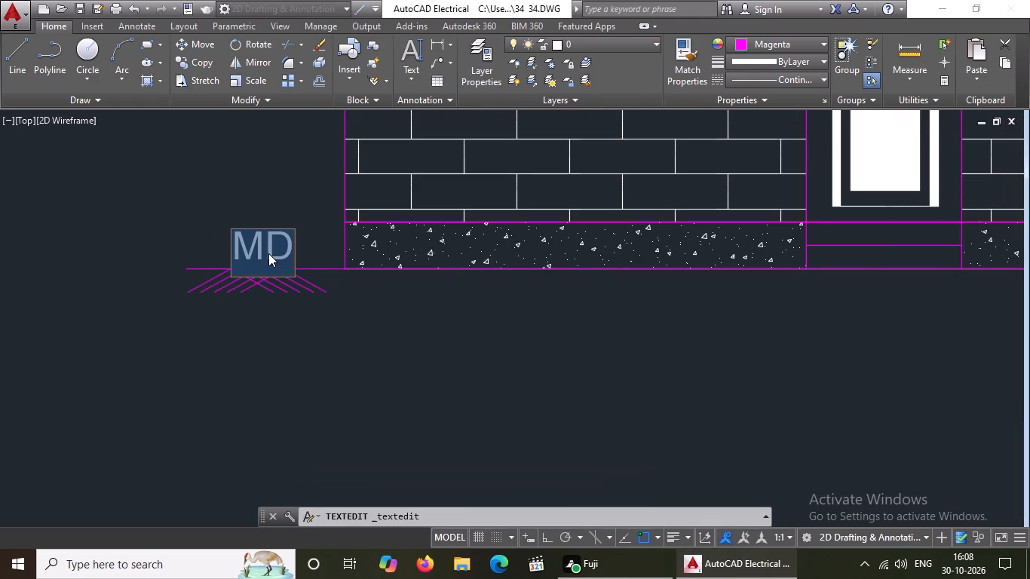
key(BackSpace)
key(BackSpace)
key(g)
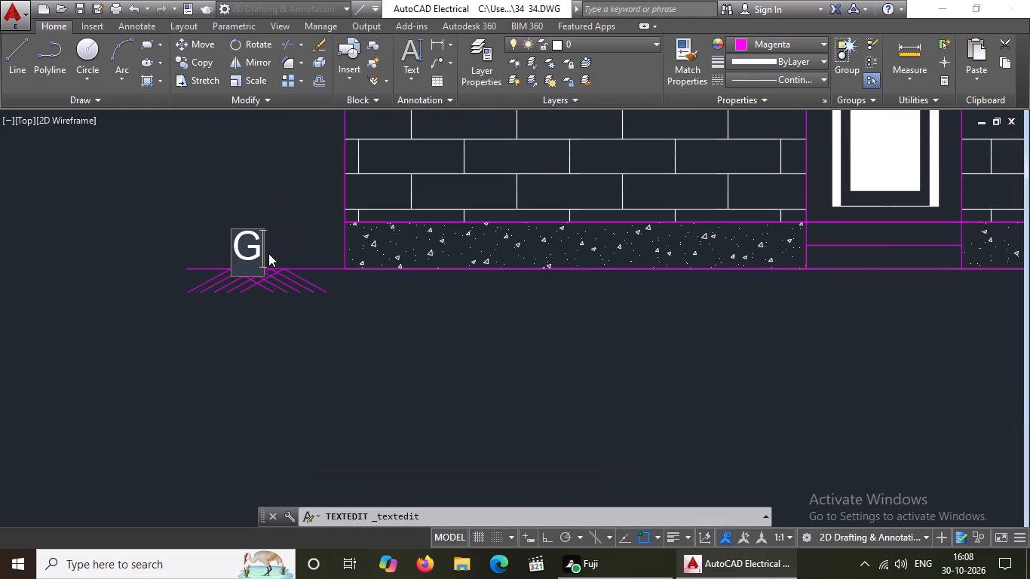
text(.L)
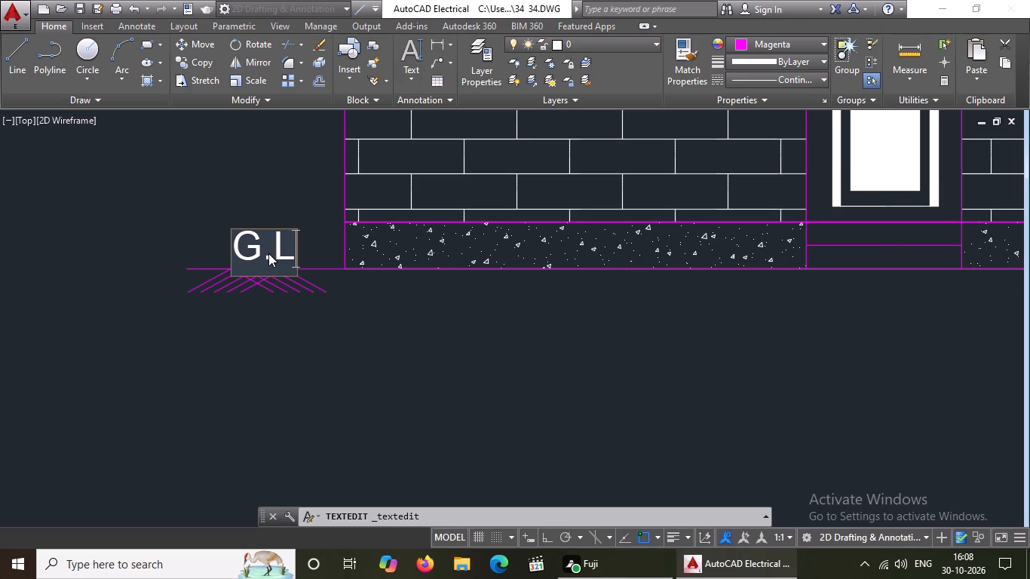
click(168, 195)
Copy the G.L label to above the ground hatch at the elevation's right end.
click(260, 247)
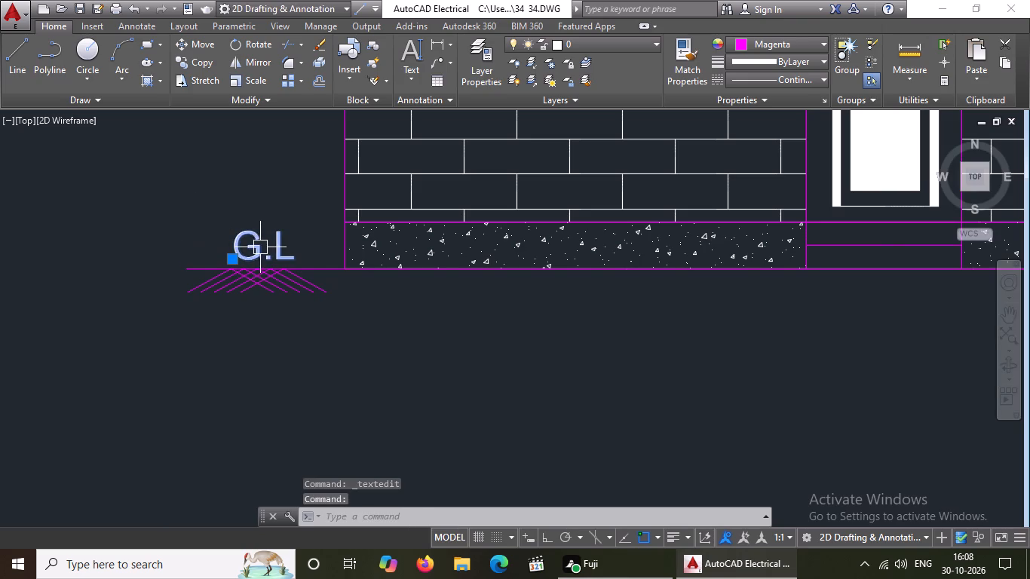
click(201, 62)
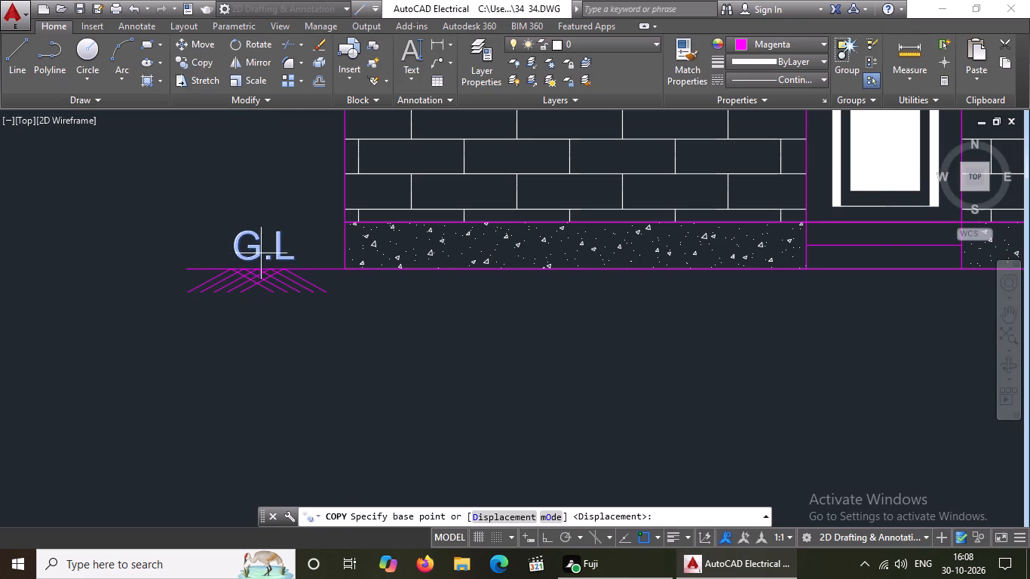
click(264, 252)
scroll(264, 245, down, 2)
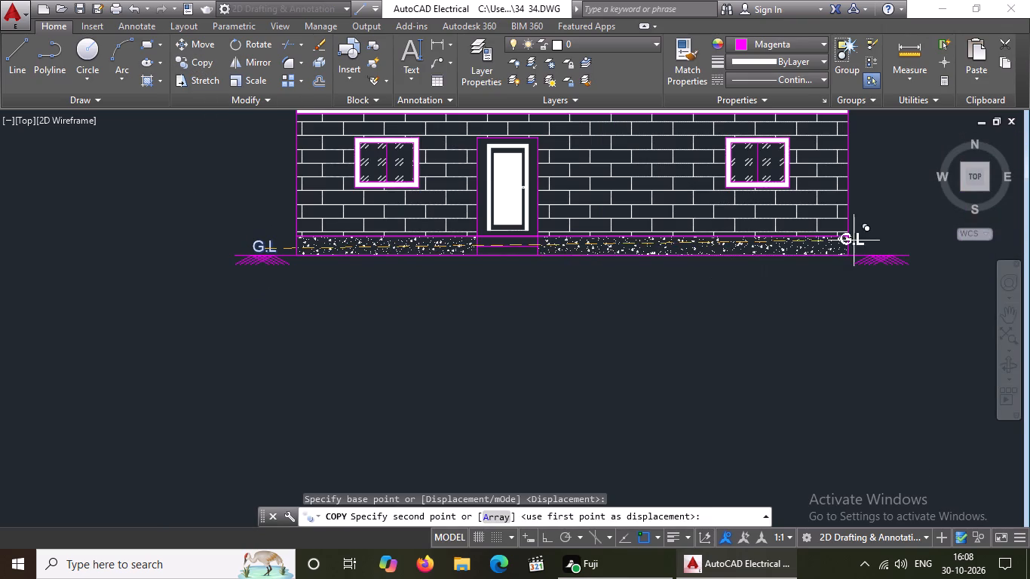
scroll(893, 240, up, 2)
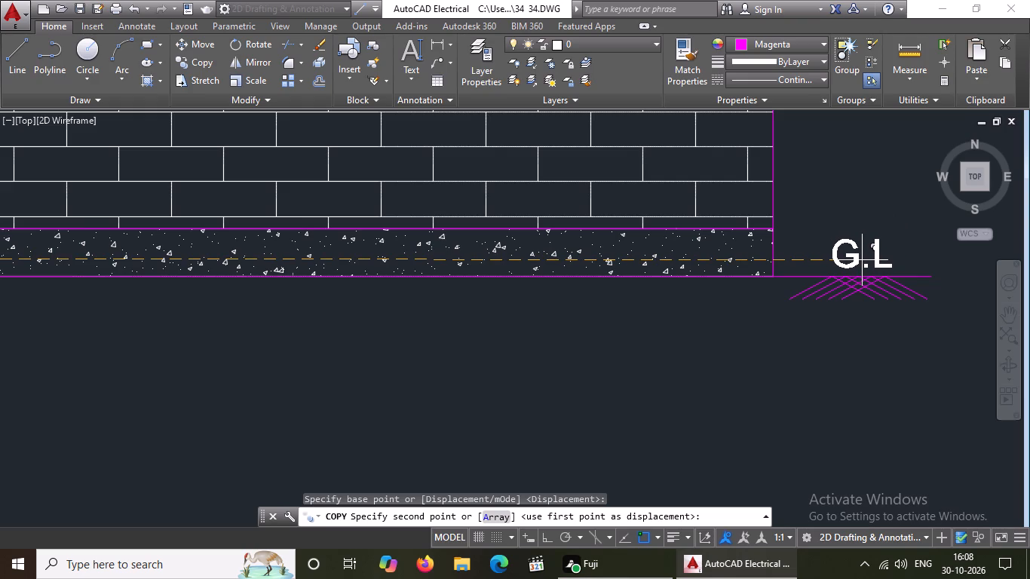
click(862, 260)
scroll(851, 272, down, 4)
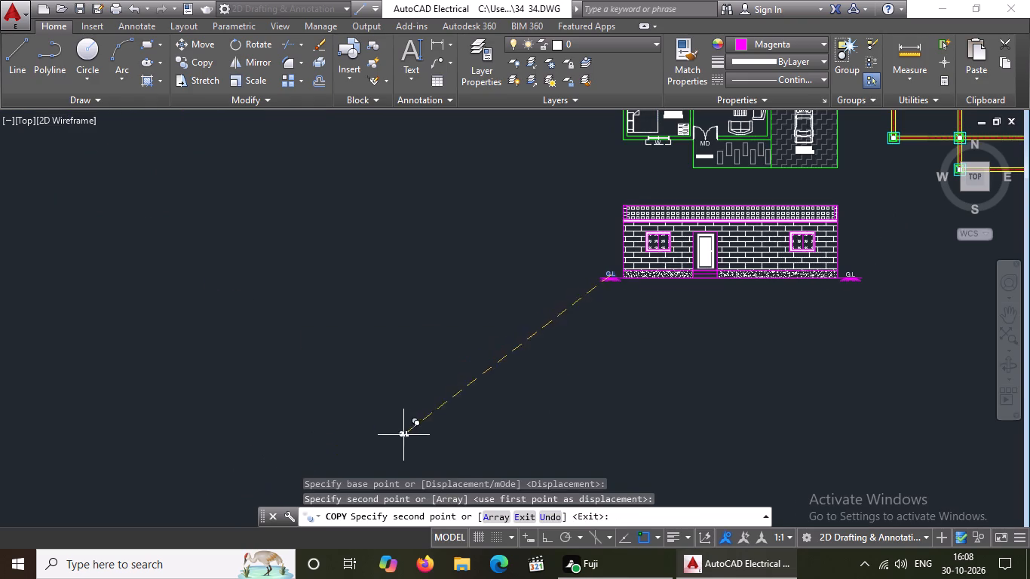
key(Escape)
Copy the right-hand G.L label to just below the leftmost footing in the column layout's bottom row.
scroll(506, 381, down, 1)
middle_drag(854, 308, 736, 388)
middle_drag(726, 391, 686, 406)
middle_drag(736, 388, 745, 383)
scroll(658, 418, up, 1)
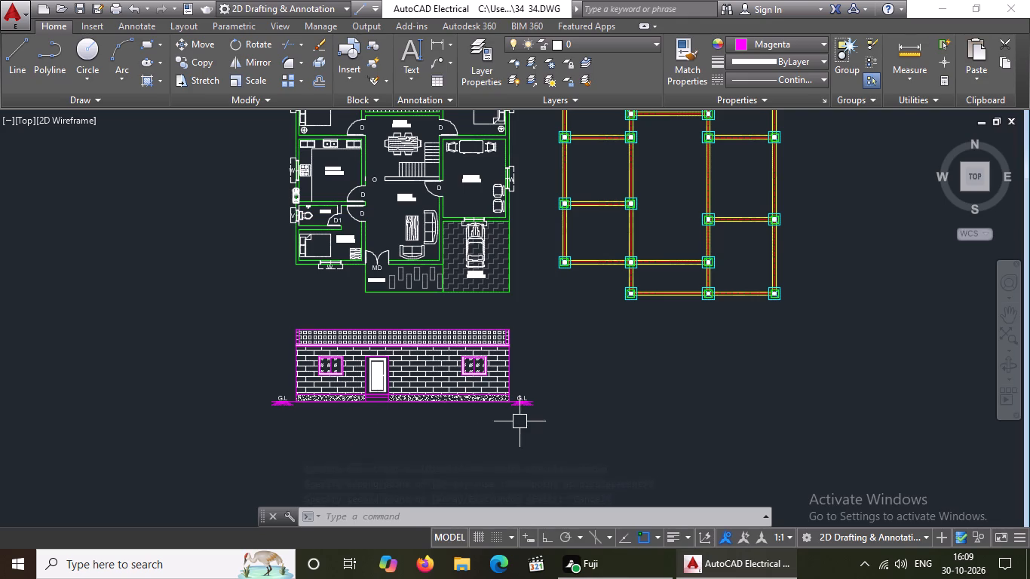
scroll(571, 397, up, 1)
scroll(486, 402, up, 2)
click(494, 393)
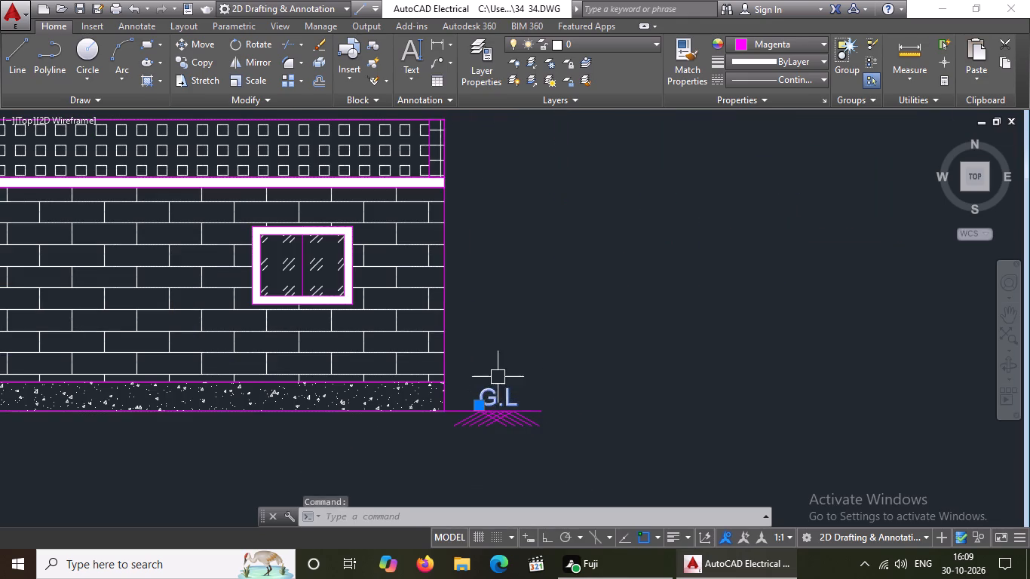
click(190, 63)
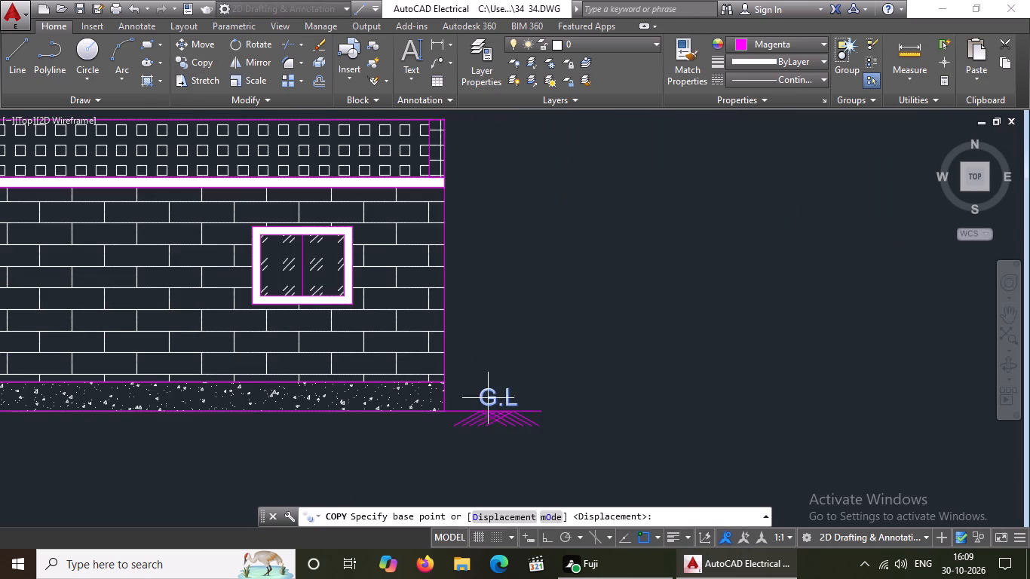
click(498, 402)
scroll(513, 304, down, 3)
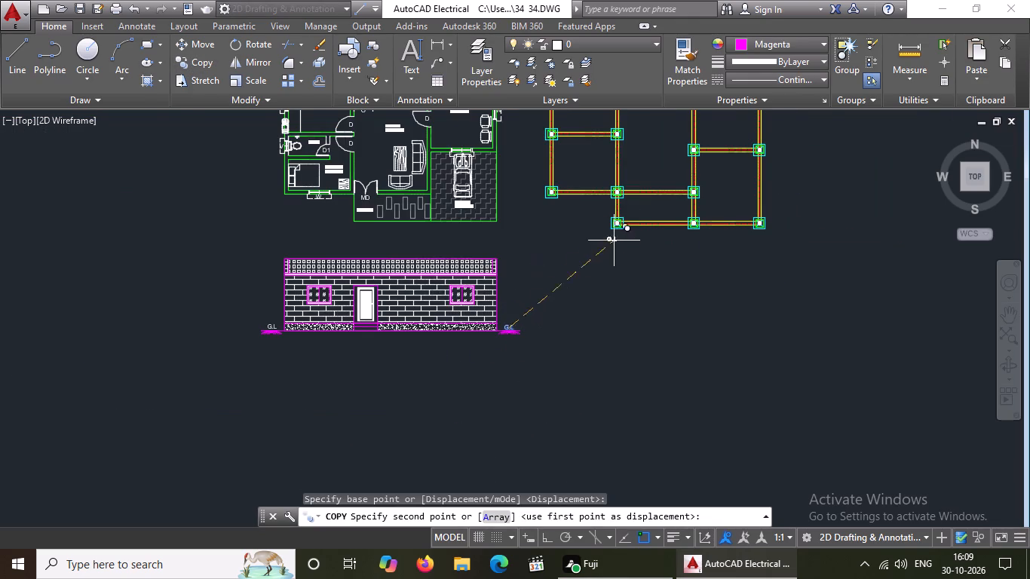
scroll(642, 248, up, 4)
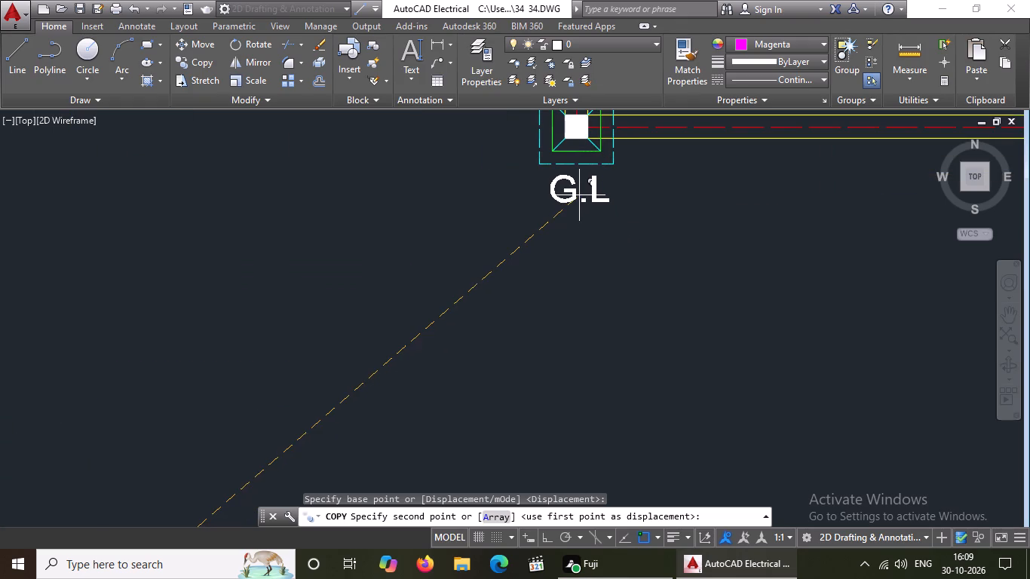
click(579, 195)
key(Escape)
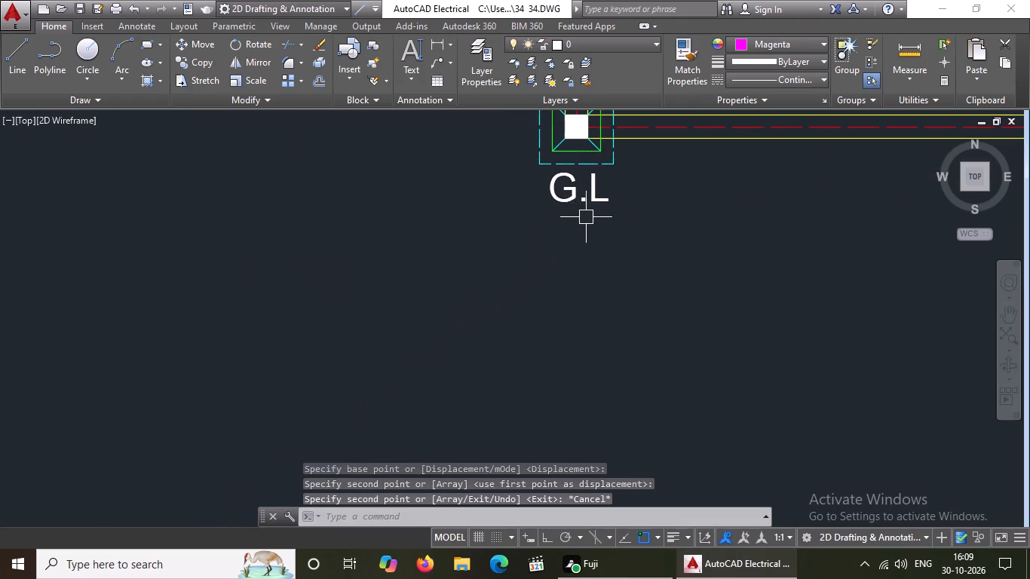
Change the label copied below the footing to read CF1.
double_click(584, 201)
click(604, 191)
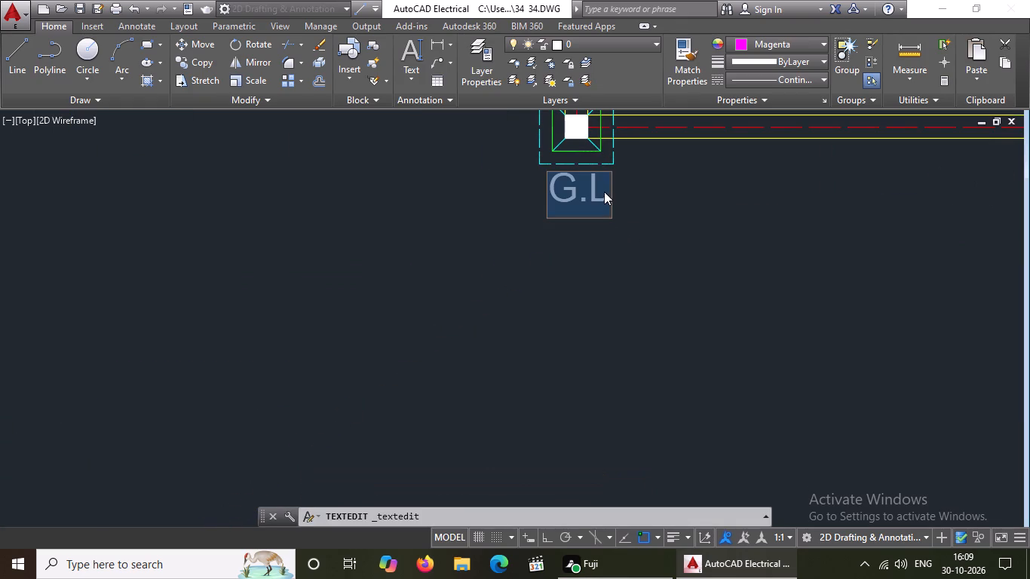
key(BackSpace)
key(BackSpace)
key(BackSpace)
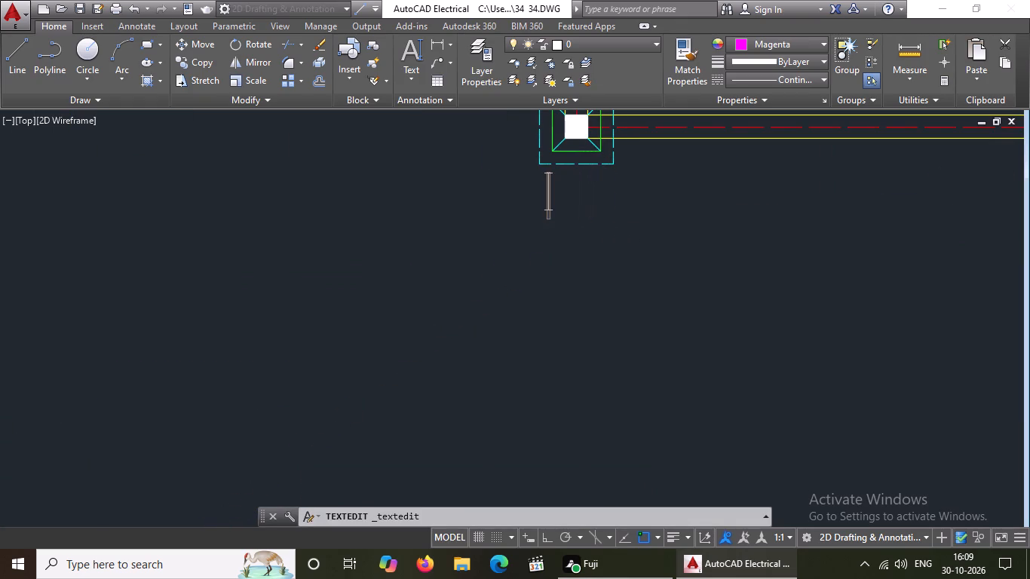
text(CF)
key(1)
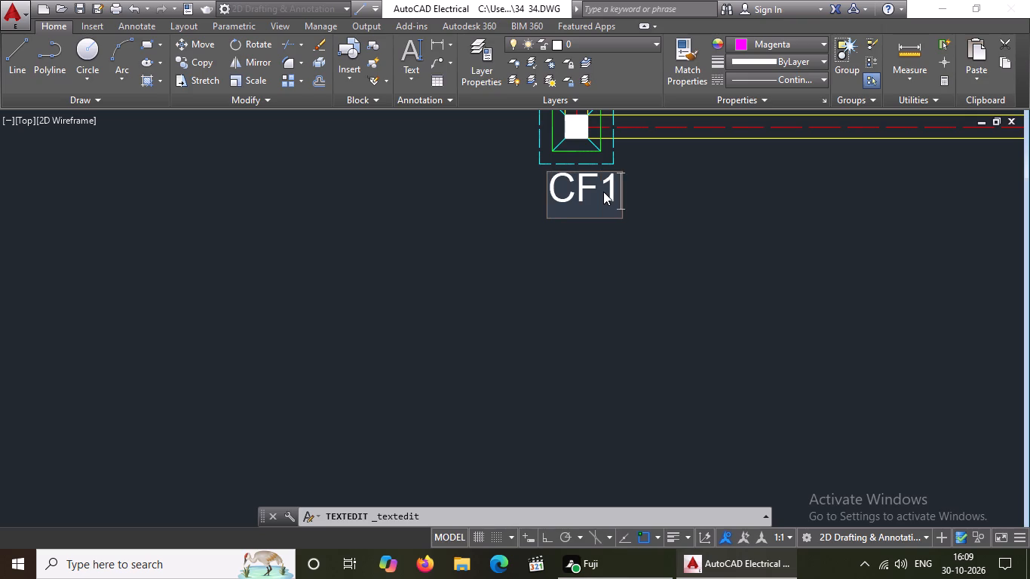
click(565, 271)
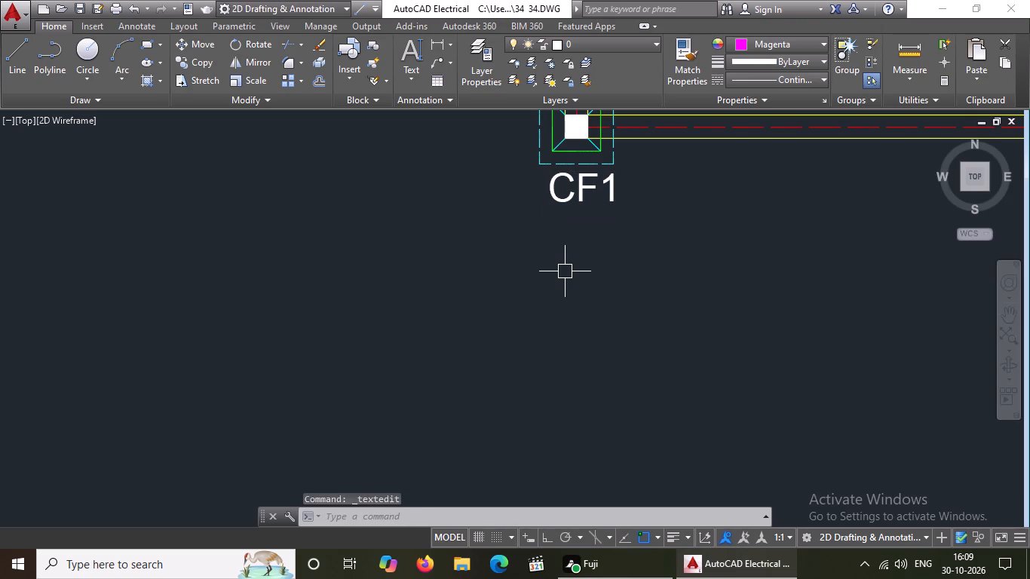
Nudge the CF1 label slightly left and down so it sits centred below its footing.
click(575, 196)
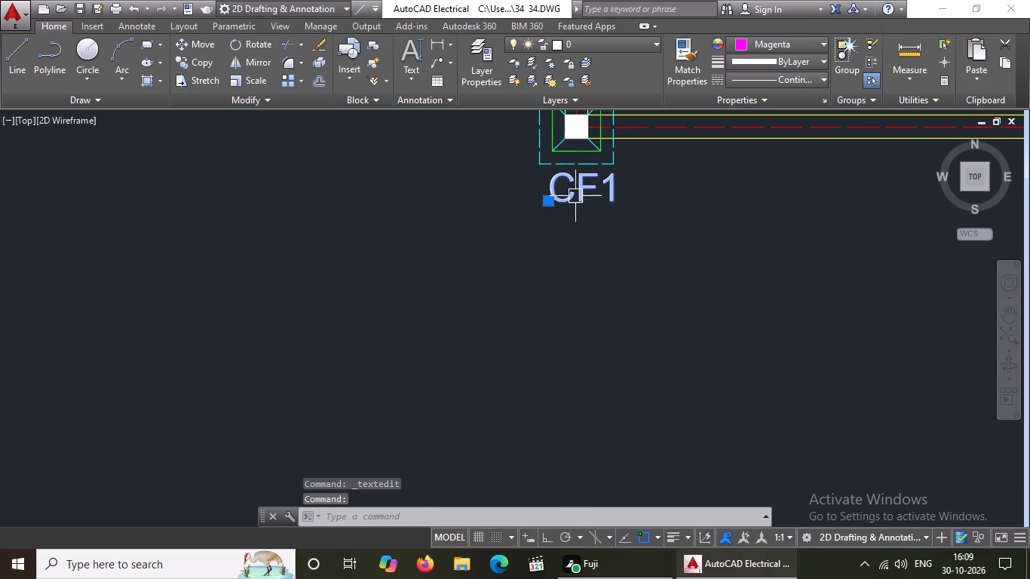
click(552, 197)
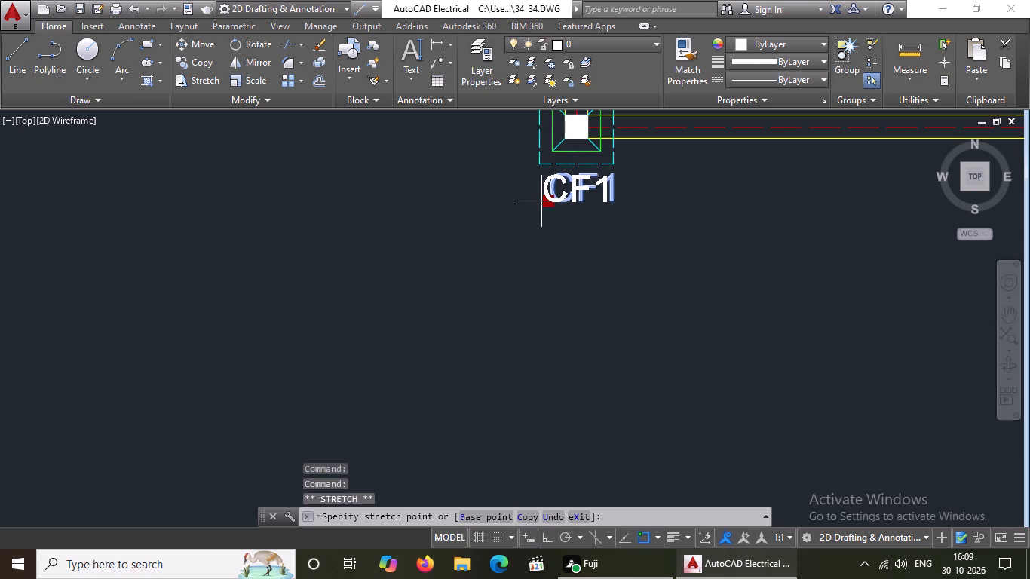
click(541, 201)
scroll(566, 234, down, 2)
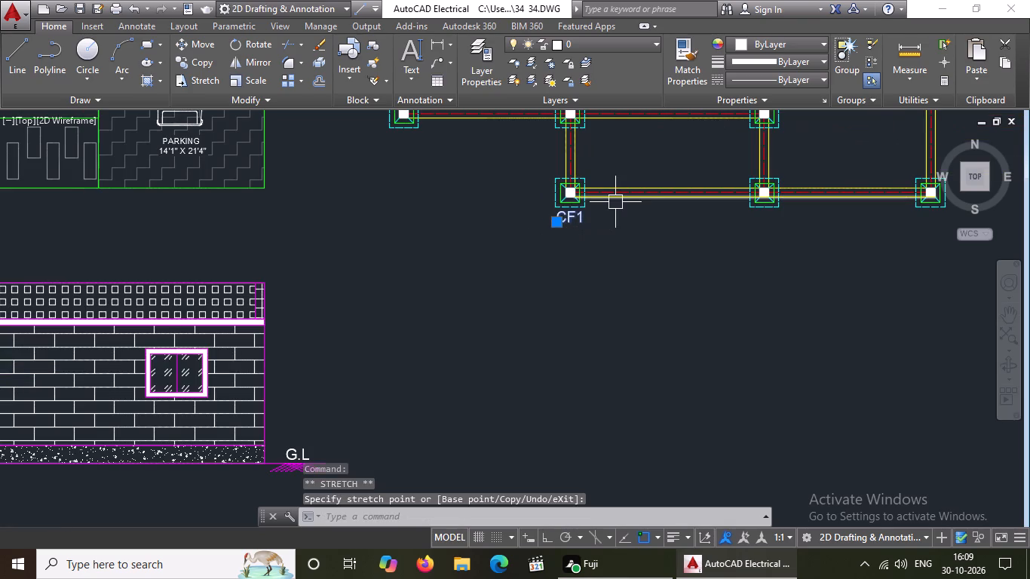
key(Escape)
scroll(610, 191, up, 2)
click(507, 261)
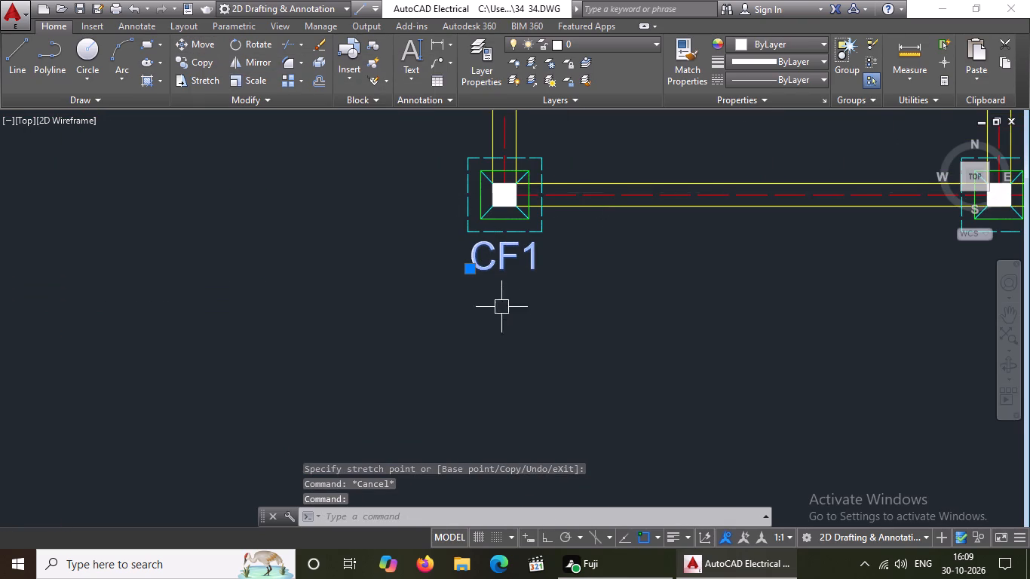
click(207, 44)
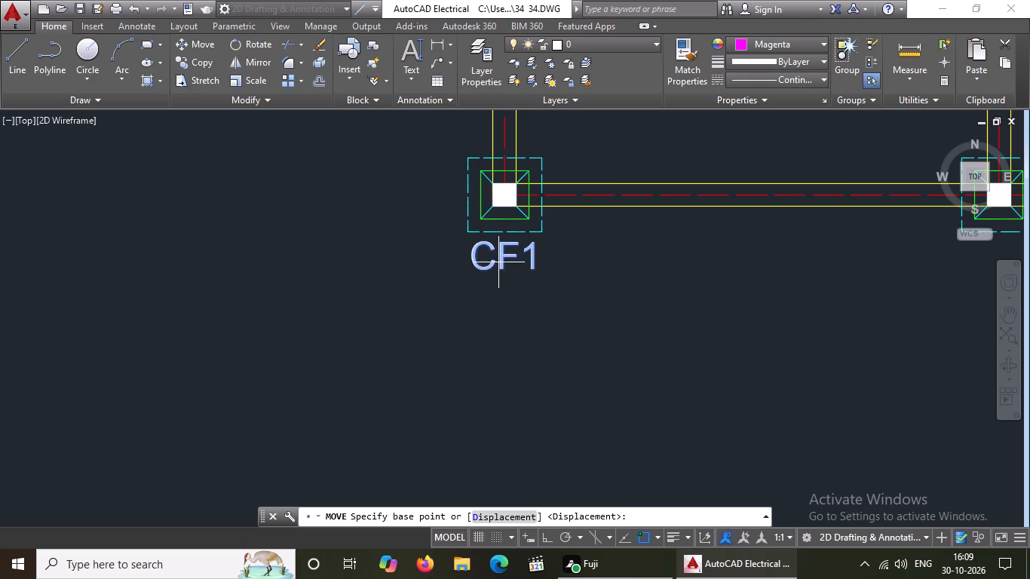
click(505, 256)
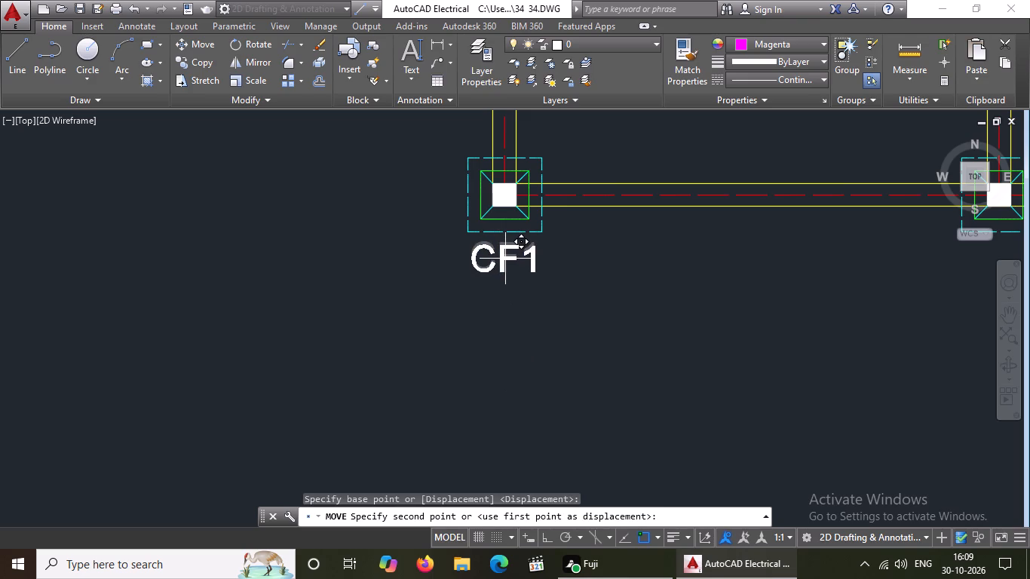
click(504, 259)
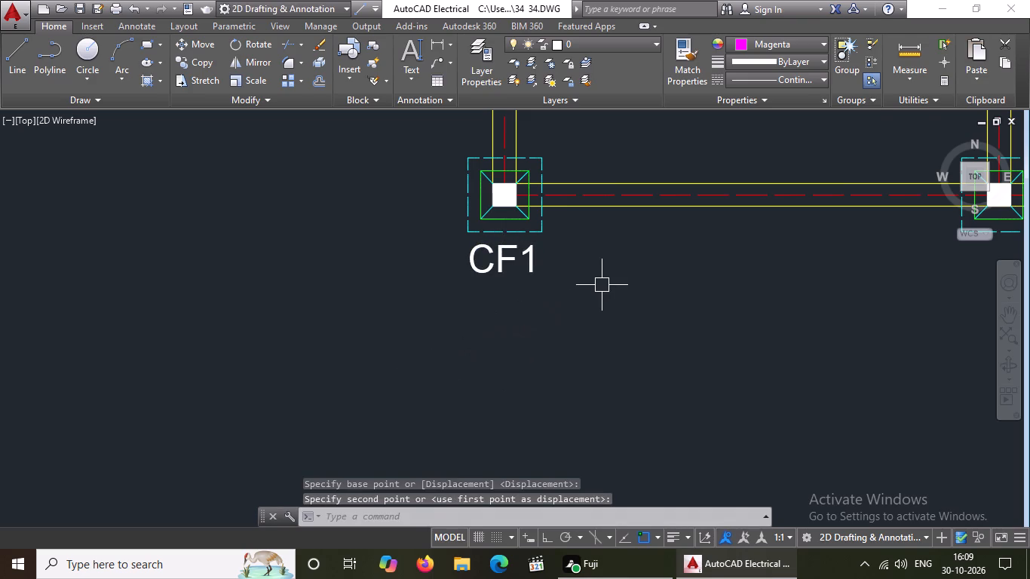
scroll(619, 286, down, 2)
key(Escape)
Copy the CF1 label below the other two footings in the column layout's bottom row.
scroll(605, 254, up, 4)
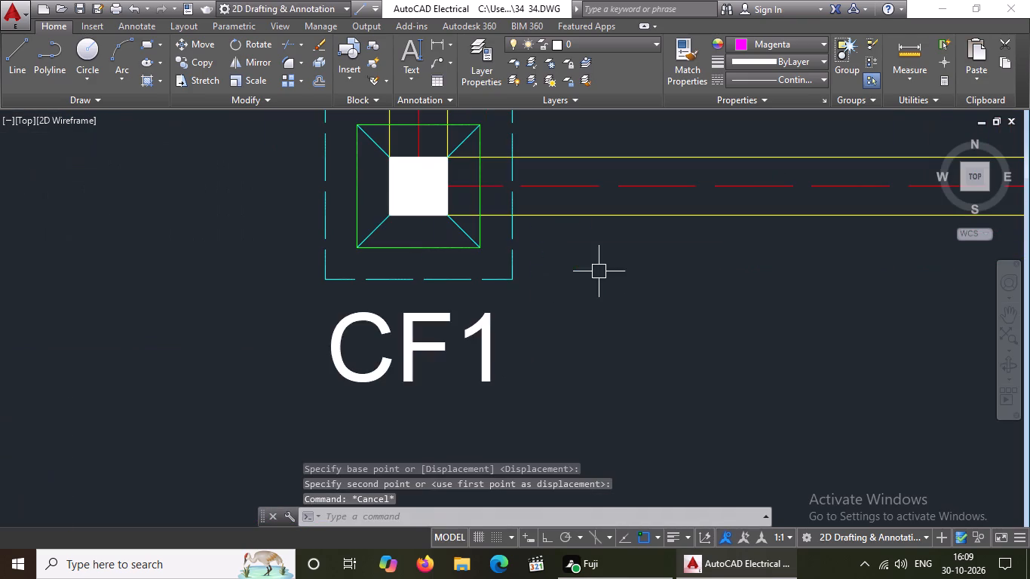
click(409, 342)
click(205, 65)
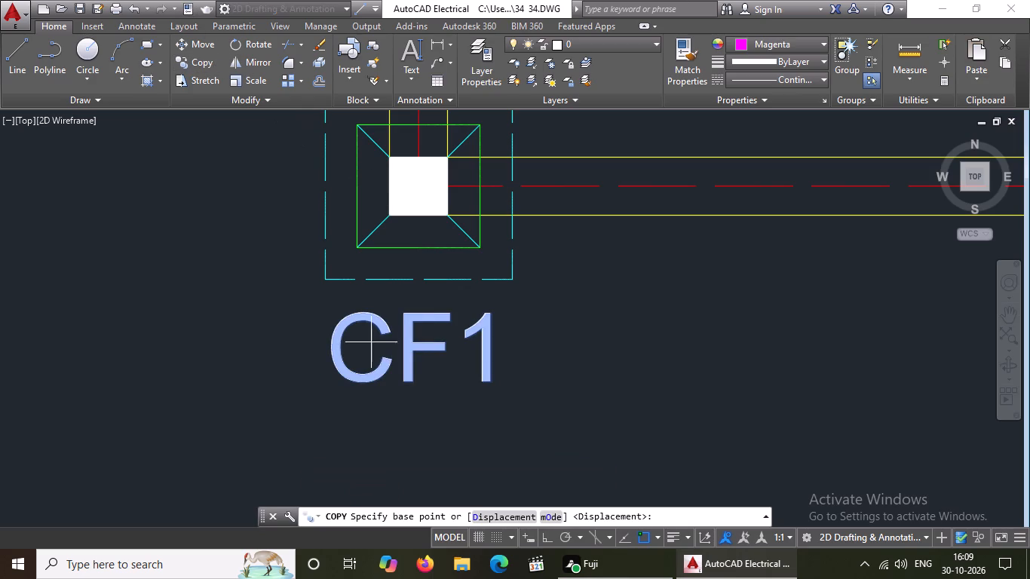
click(407, 349)
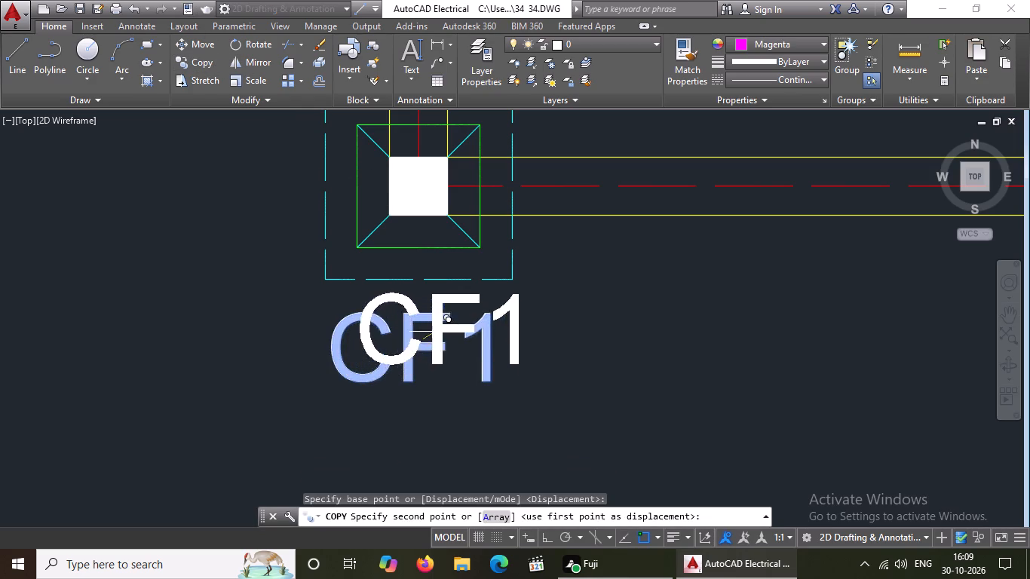
scroll(434, 330, down, 3)
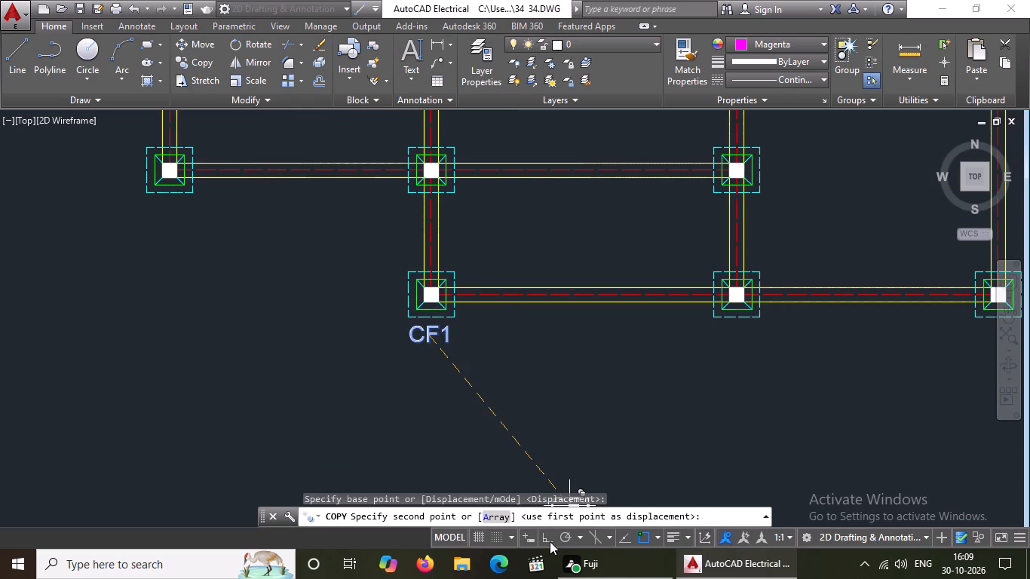
scroll(754, 329, up, 2)
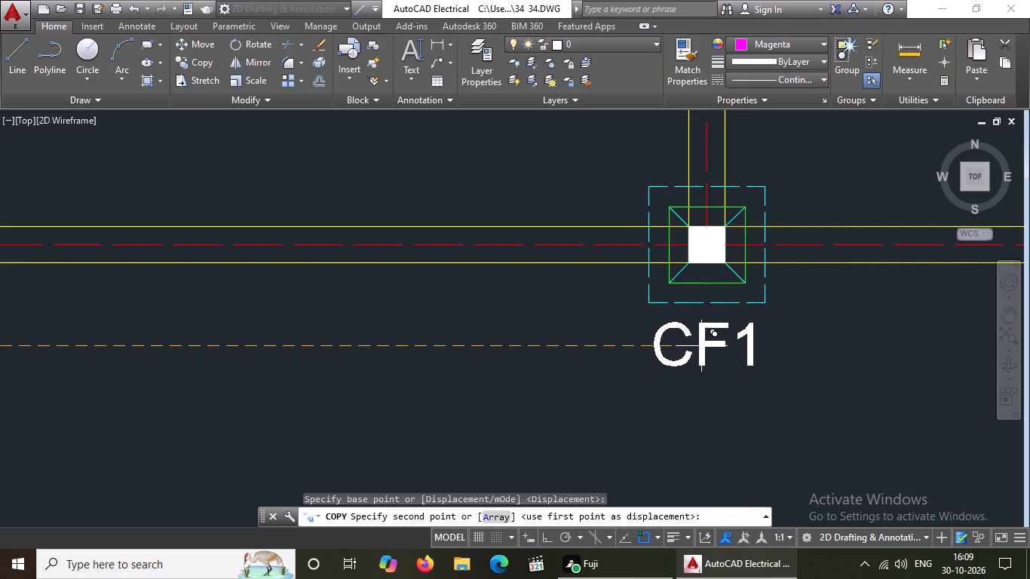
click(701, 346)
scroll(679, 366, down, 3)
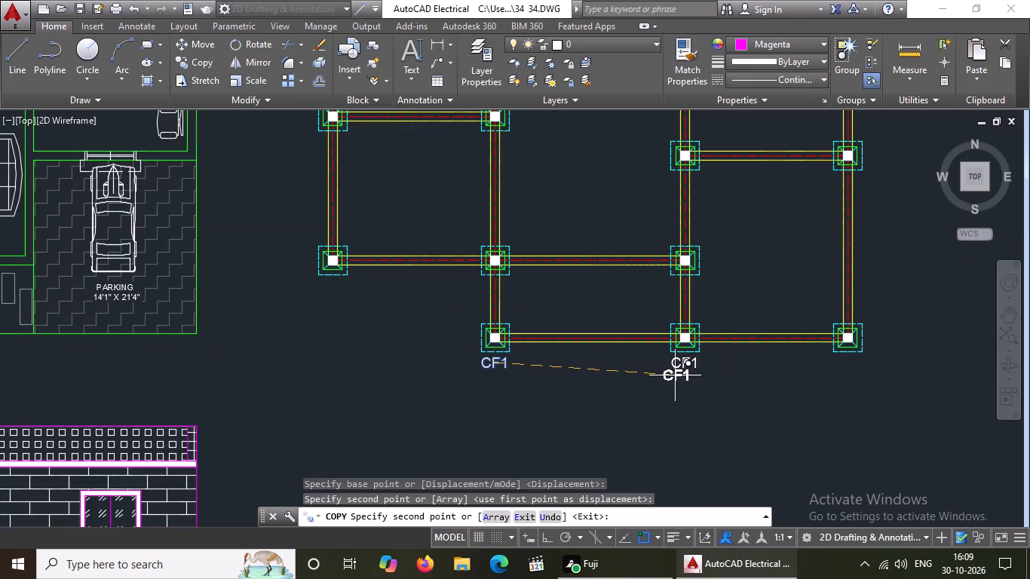
scroll(857, 362, up, 2)
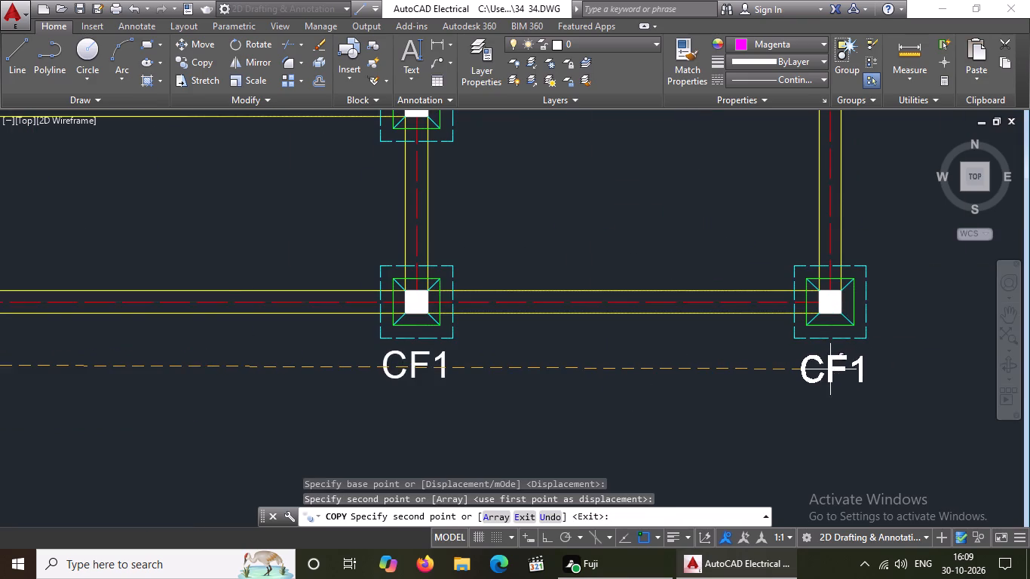
scroll(830, 369, up, 1)
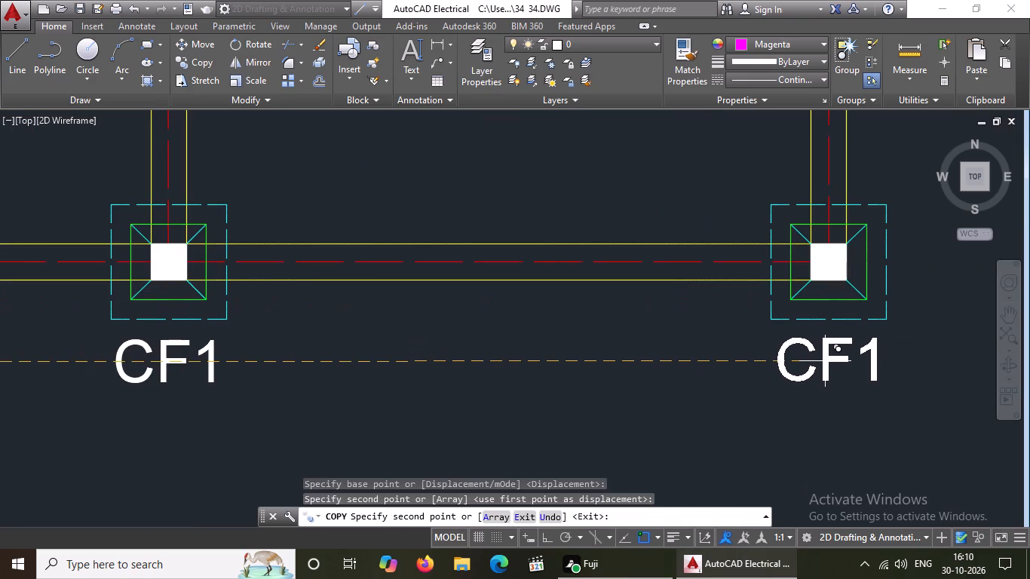
click(826, 362)
Place CF1 label copies below the three footings in the second row from the bottom of the column layout.
scroll(763, 430, down, 2)
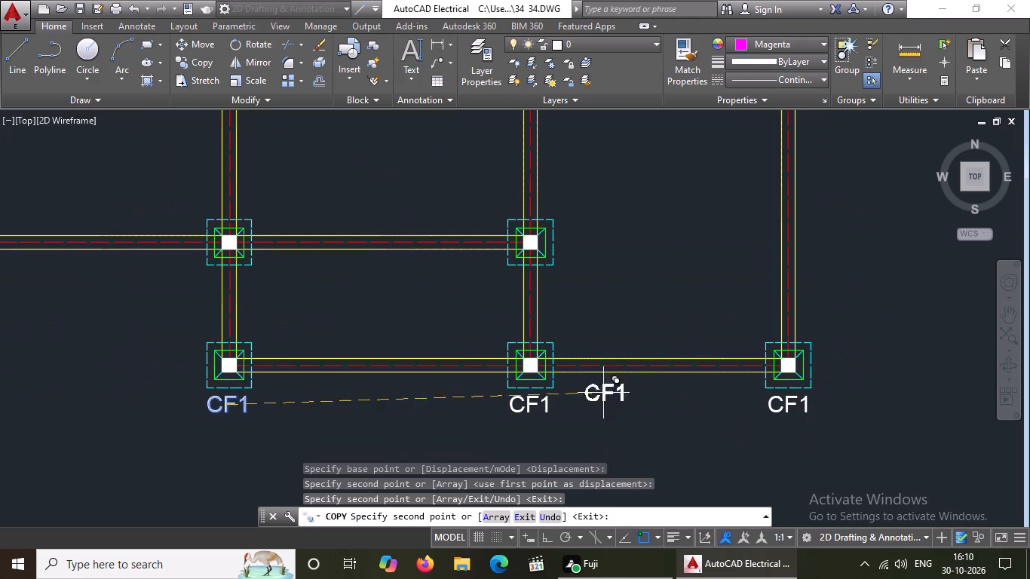
scroll(313, 324, down, 3)
scroll(247, 341, up, 5)
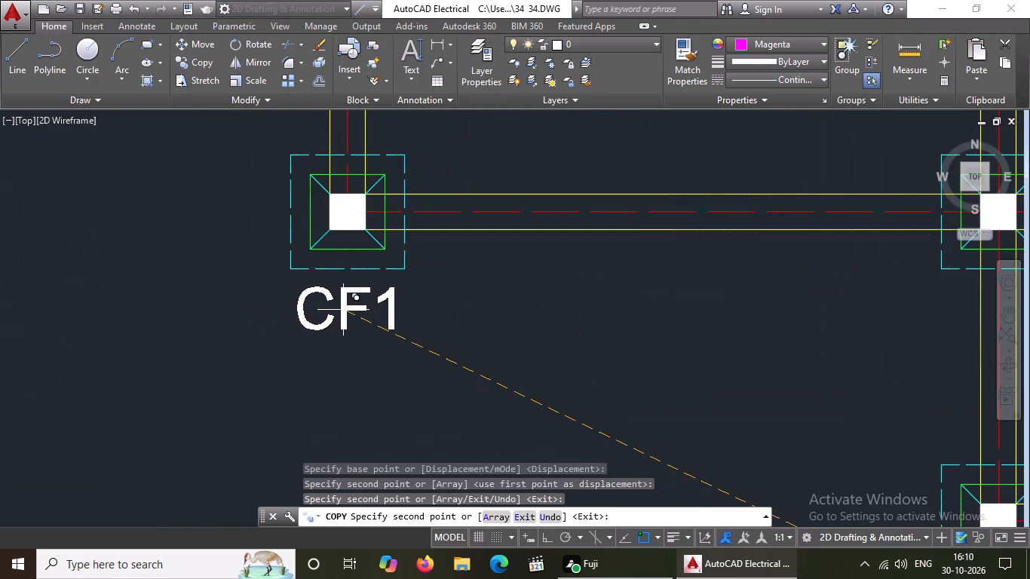
click(341, 309)
scroll(389, 351, down, 3)
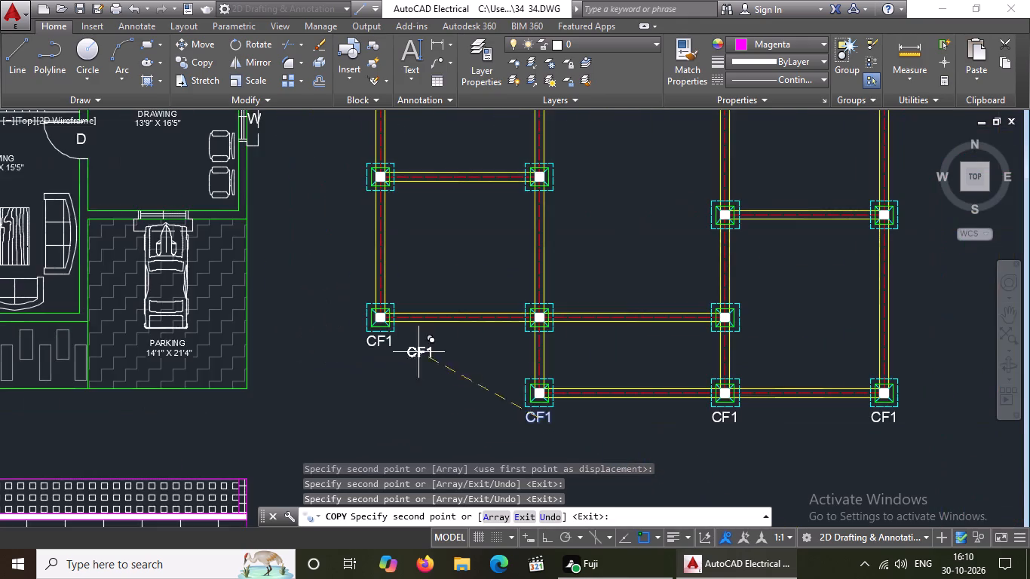
scroll(562, 345, up, 3)
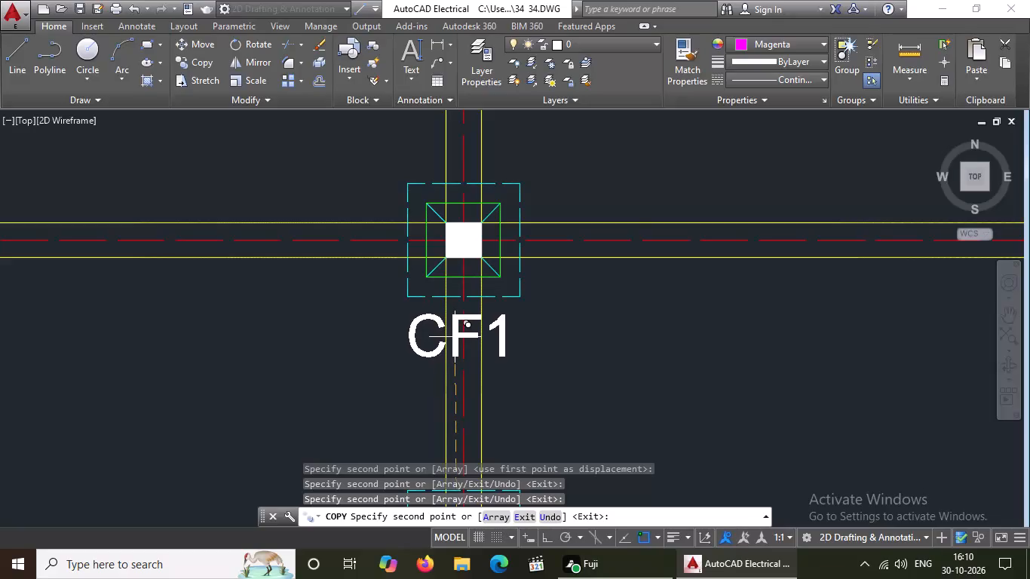
click(455, 337)
scroll(456, 328, down, 3)
scroll(716, 327, up, 2)
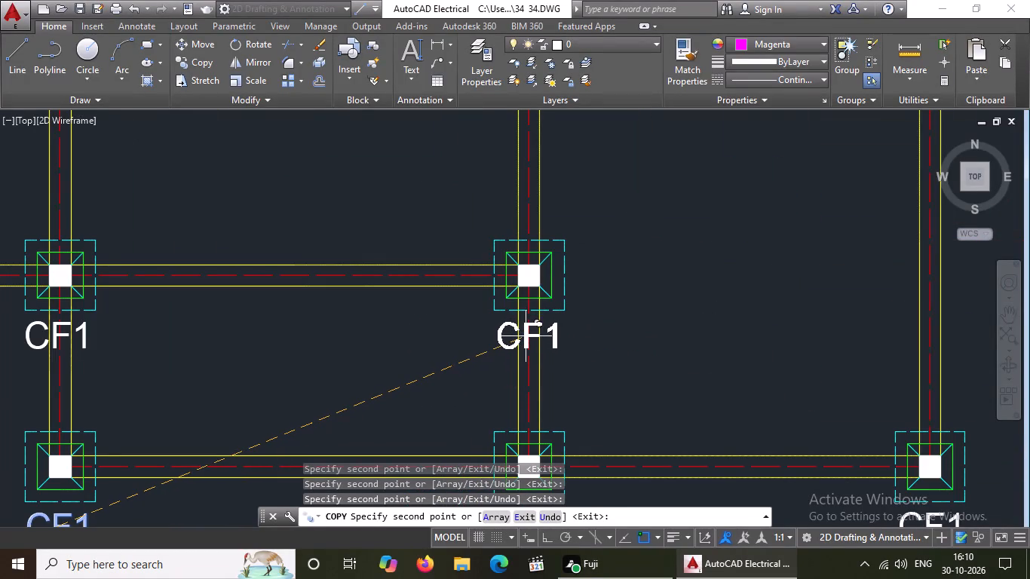
click(526, 336)
Place CF1 label copies below the two footings of the left bay's next row up, in the first and second columns.
scroll(474, 367, down, 3)
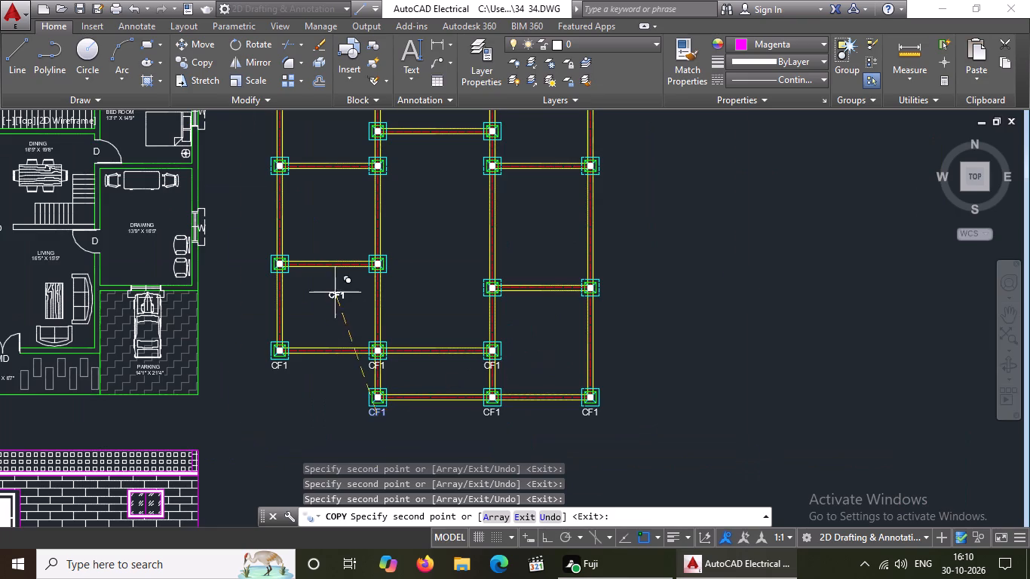
scroll(333, 290, up, 2)
scroll(201, 269, up, 4)
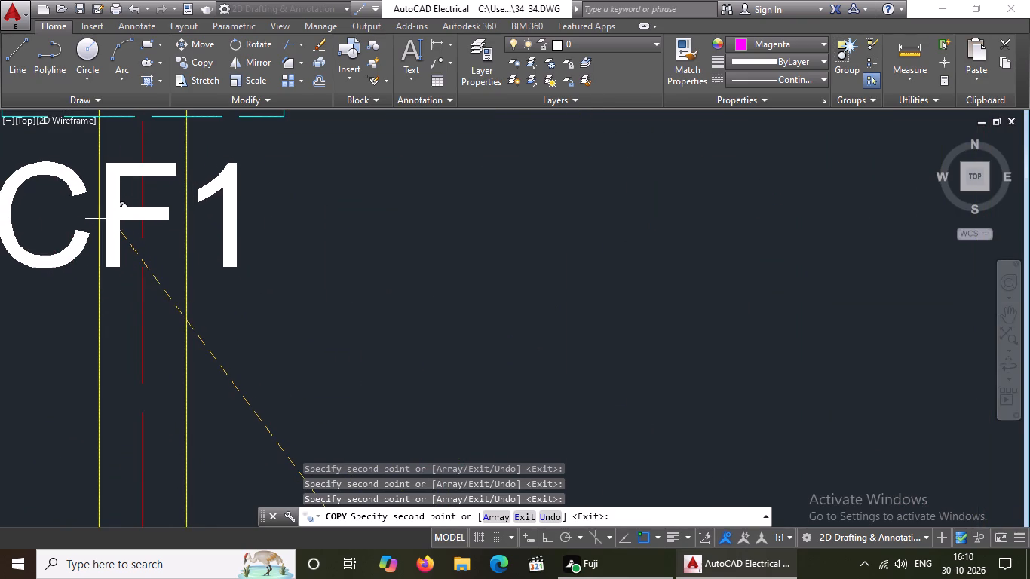
scroll(113, 219, down, 3)
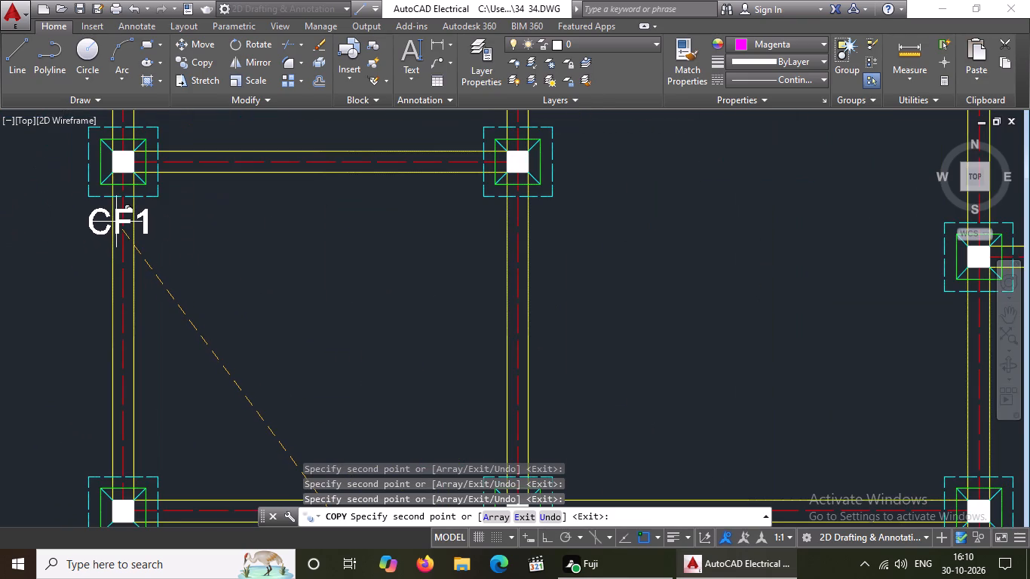
click(116, 221)
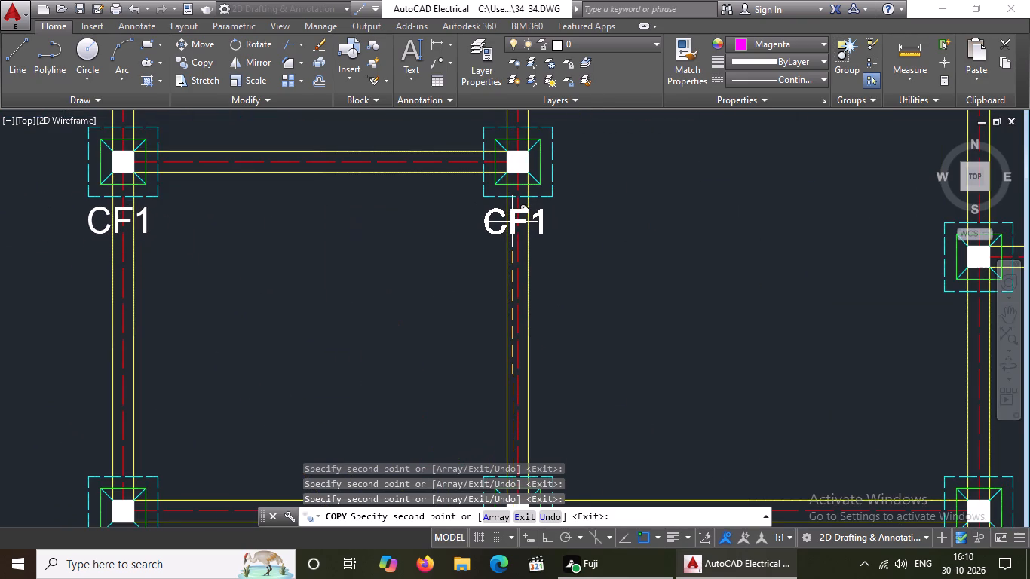
click(512, 222)
Place CF1 label copies below the two footings of the right bay's lower cross beam, in the third and fourth columns.
scroll(467, 243, down, 5)
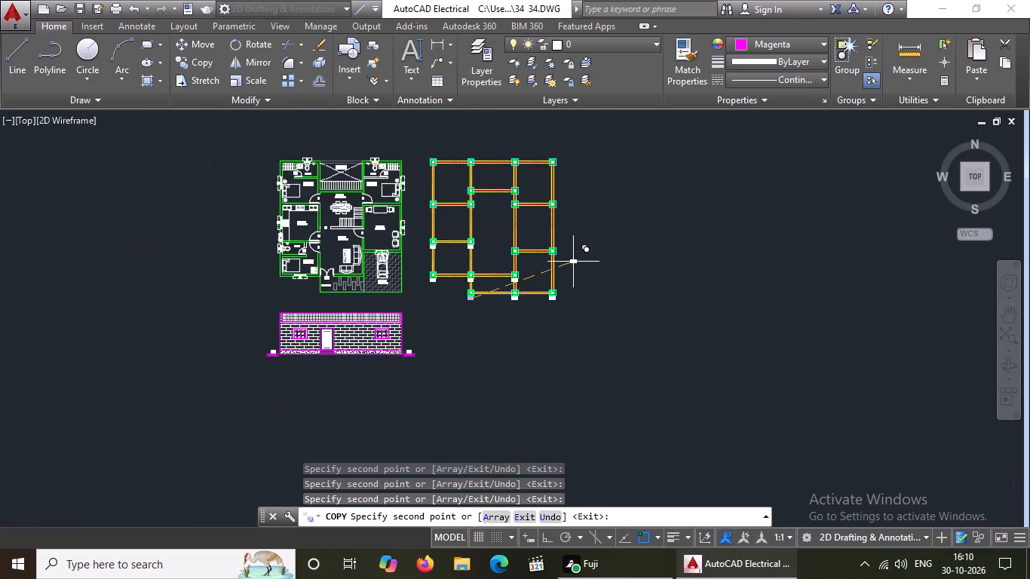
scroll(513, 269, up, 5)
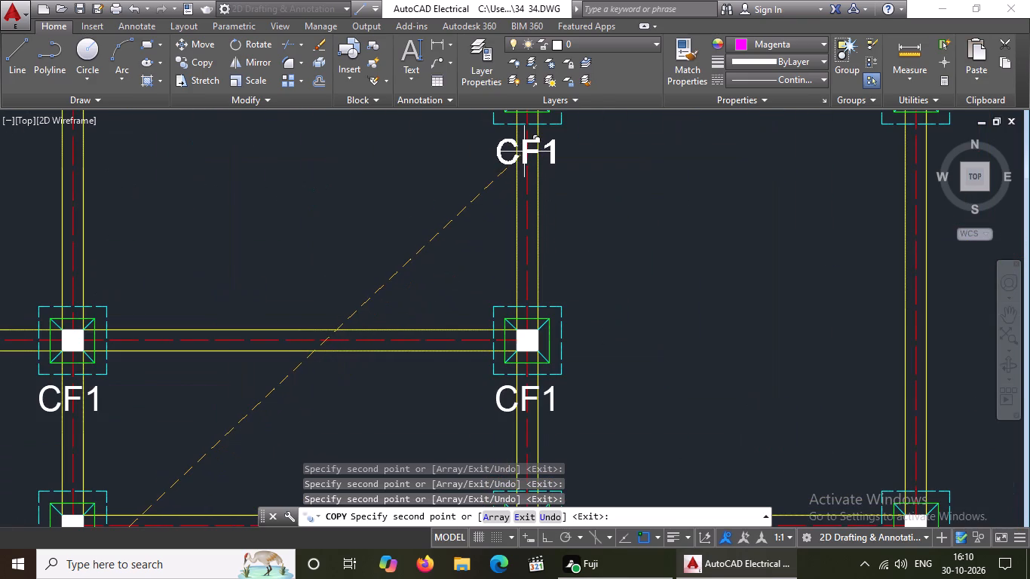
click(525, 149)
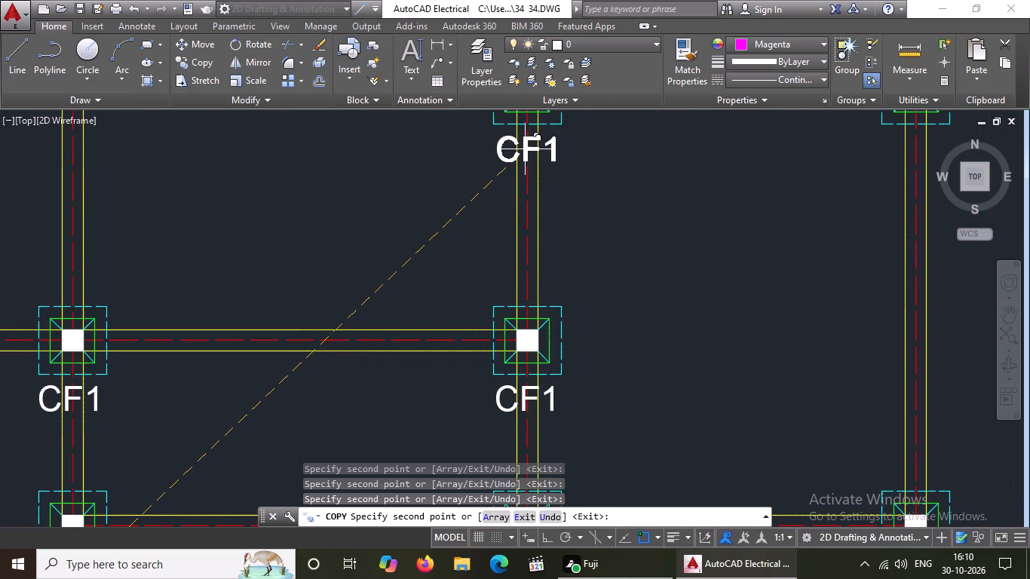
scroll(431, 196, down, 4)
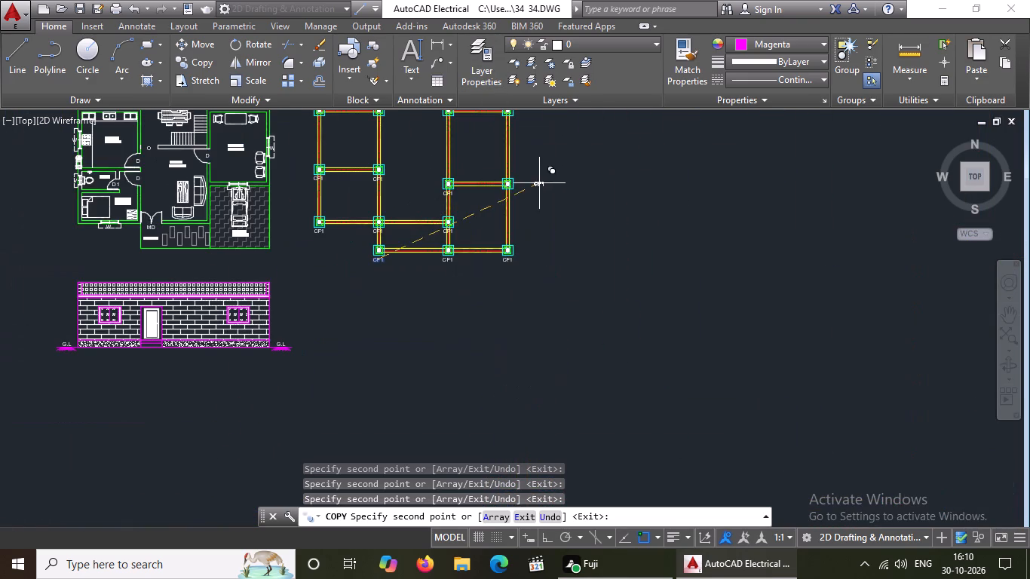
scroll(520, 189, up, 3)
scroll(455, 210, up, 2)
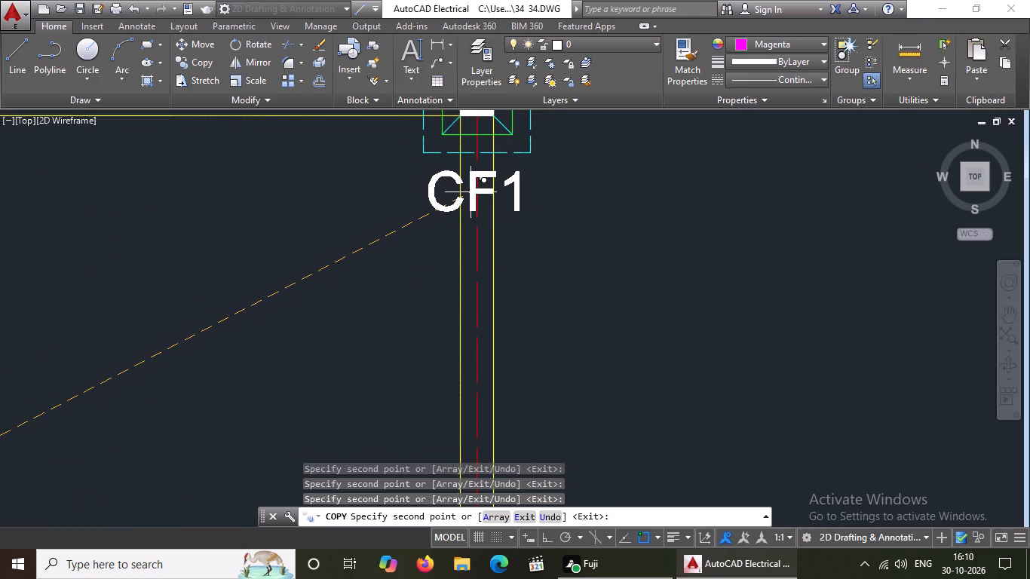
click(470, 190)
Place CF1 label copies below the two footings of the left bay's upper intermediate beam, in the first and second columns.
scroll(478, 198, down, 7)
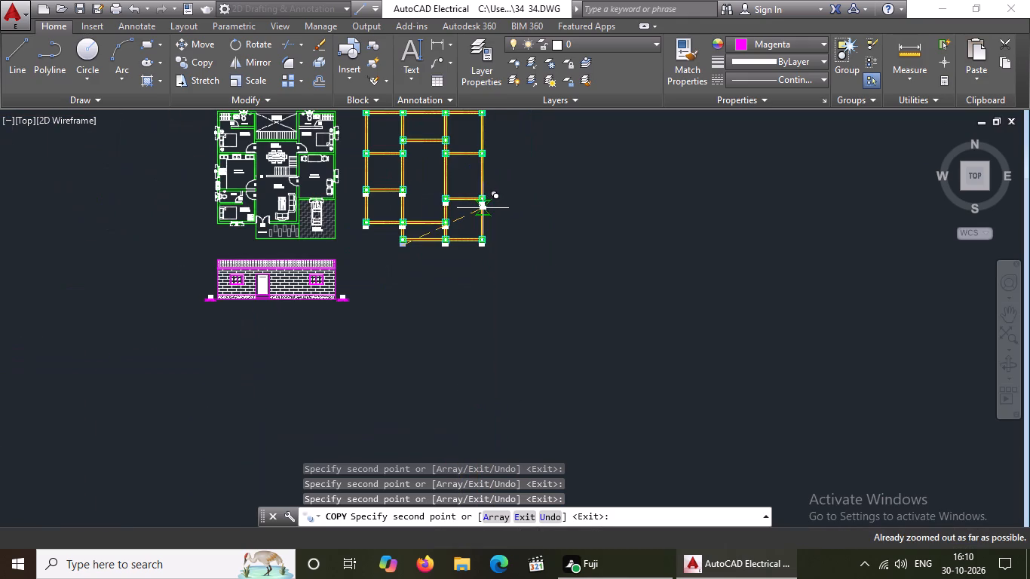
scroll(377, 130, up, 4)
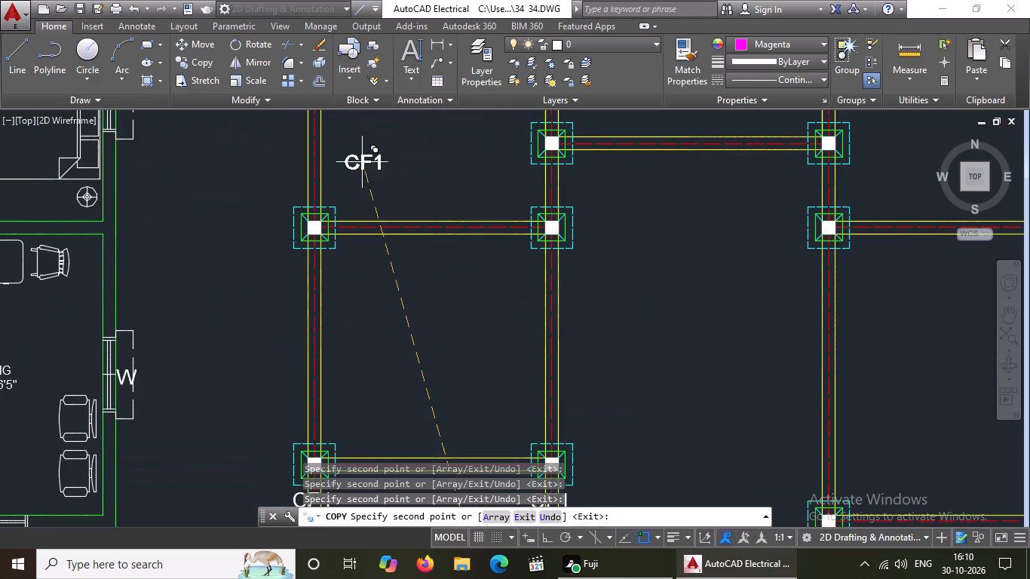
scroll(302, 275, up, 3)
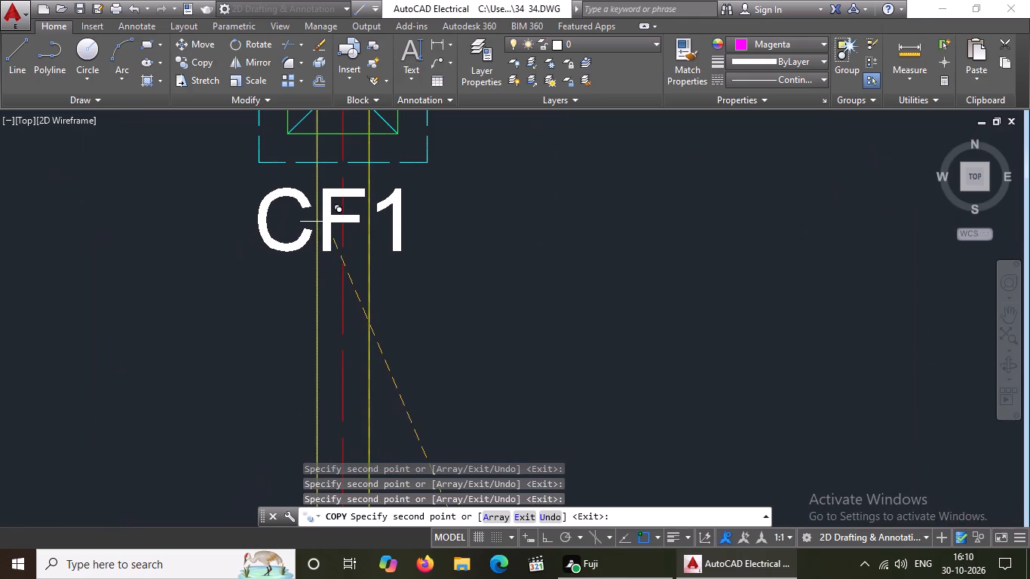
click(330, 223)
scroll(330, 223, down, 4)
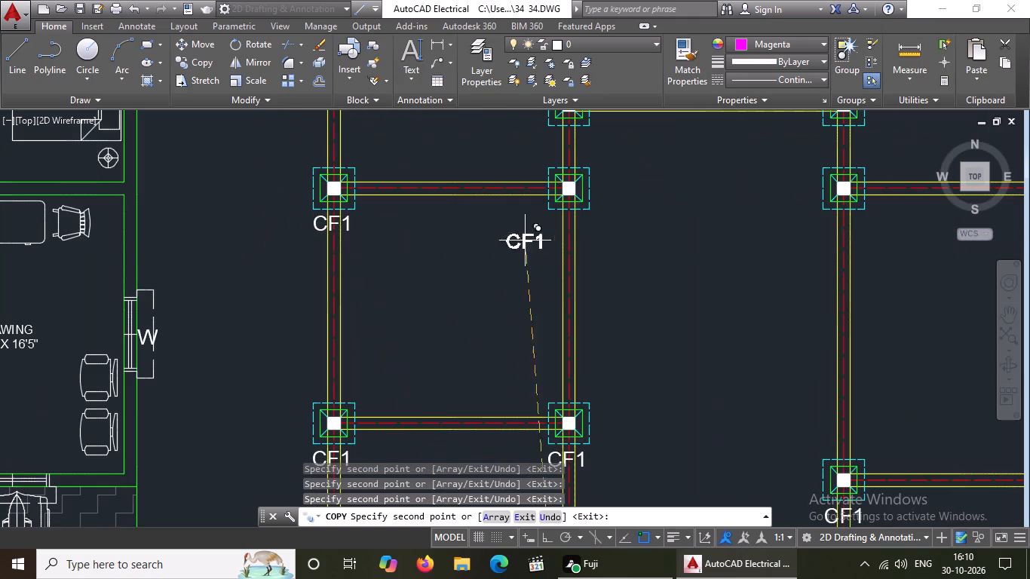
scroll(583, 228, up, 2)
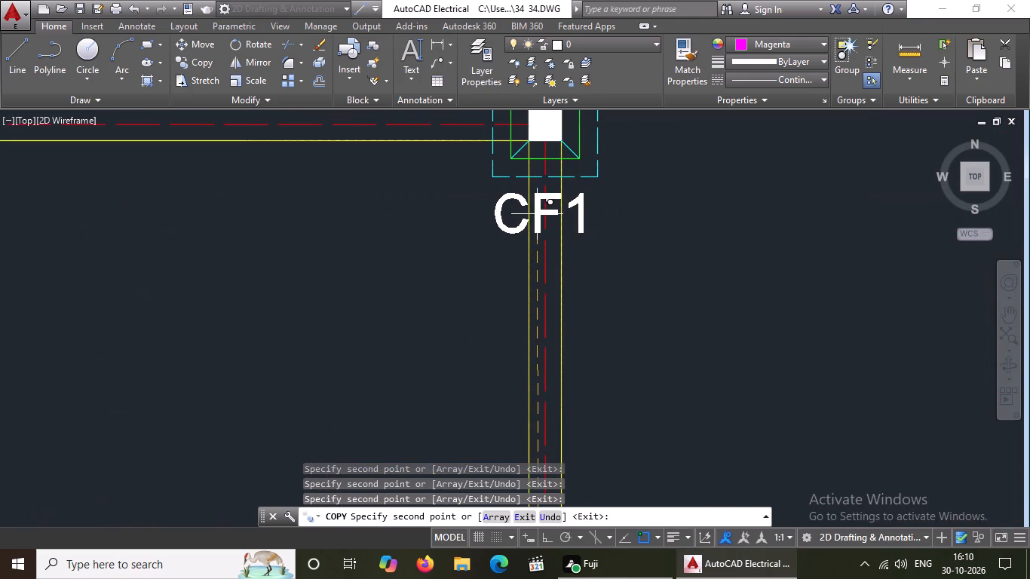
click(537, 214)
Place CF1 label copies below the two footings of the right bay's upper intermediate beam, in the third and fourth columns.
scroll(538, 215, down, 4)
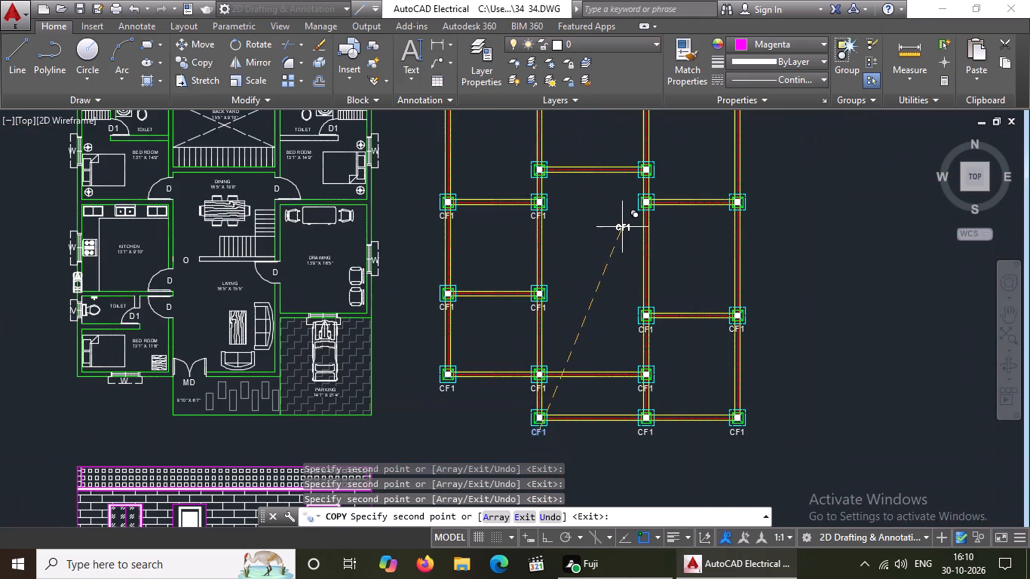
scroll(667, 221, up, 2)
scroll(606, 218, up, 2)
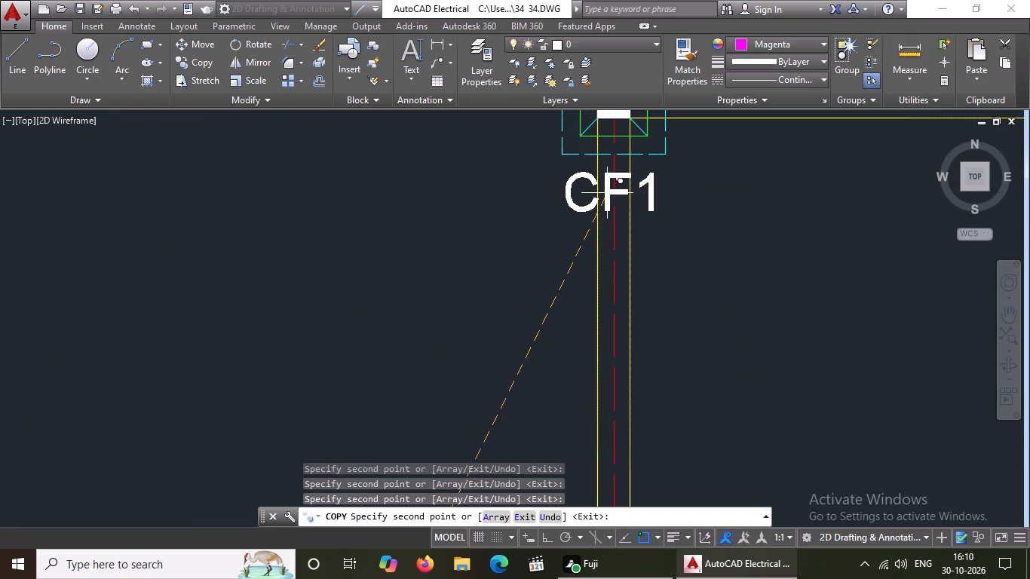
click(607, 193)
scroll(607, 206, down, 5)
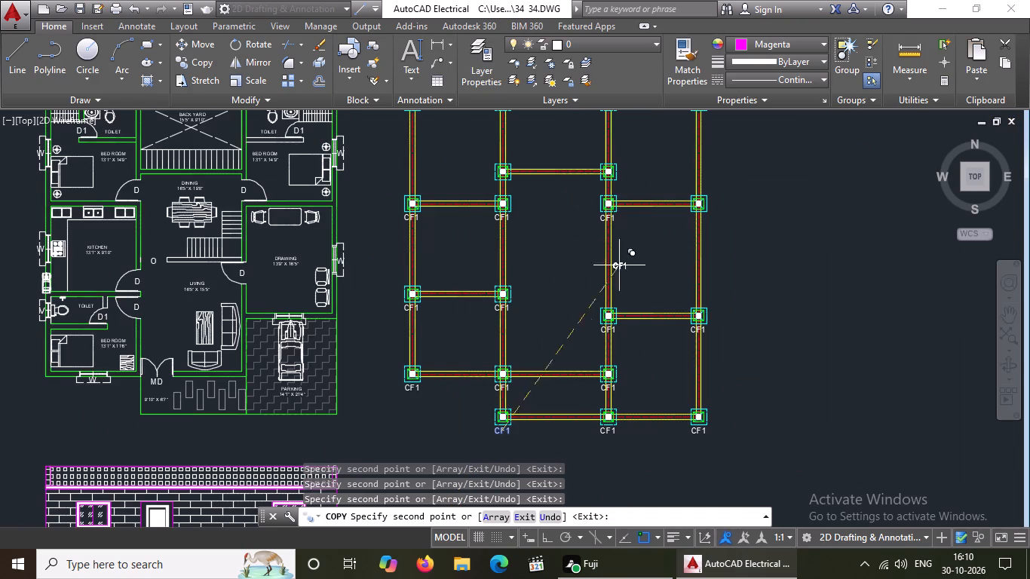
scroll(798, 219, up, 3)
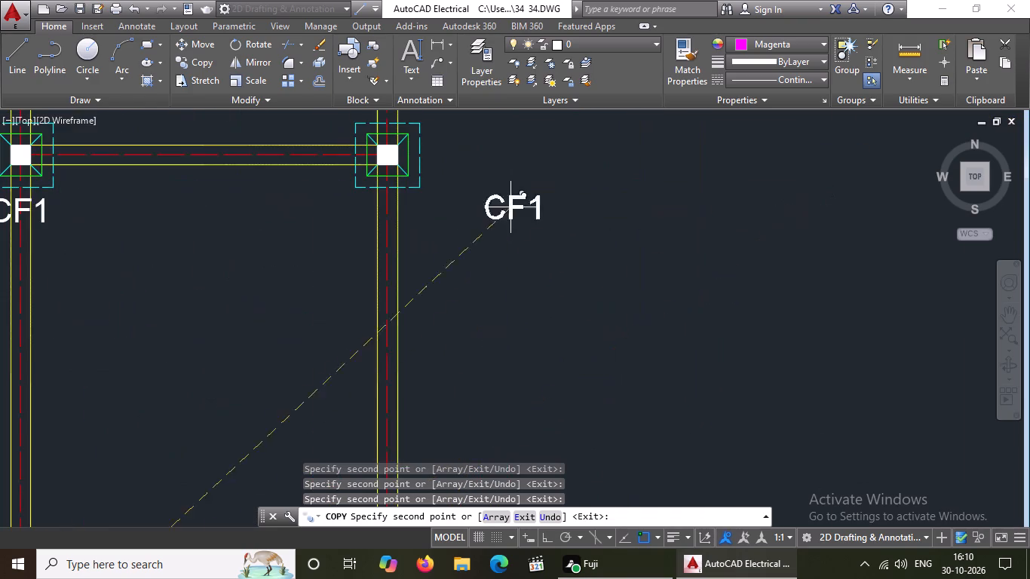
scroll(407, 196, up, 2)
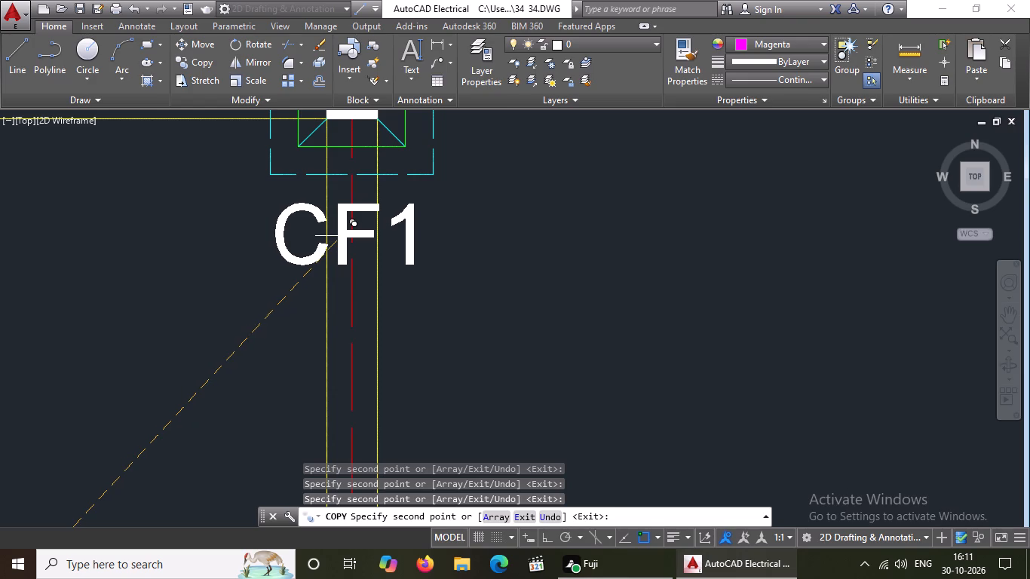
scroll(345, 235, down, 3)
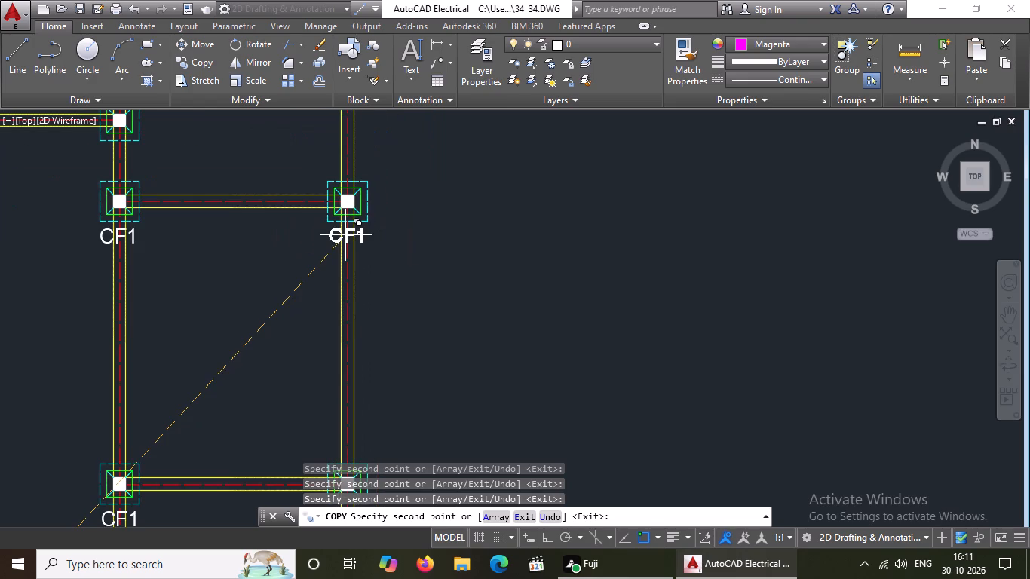
scroll(345, 235, up, 2)
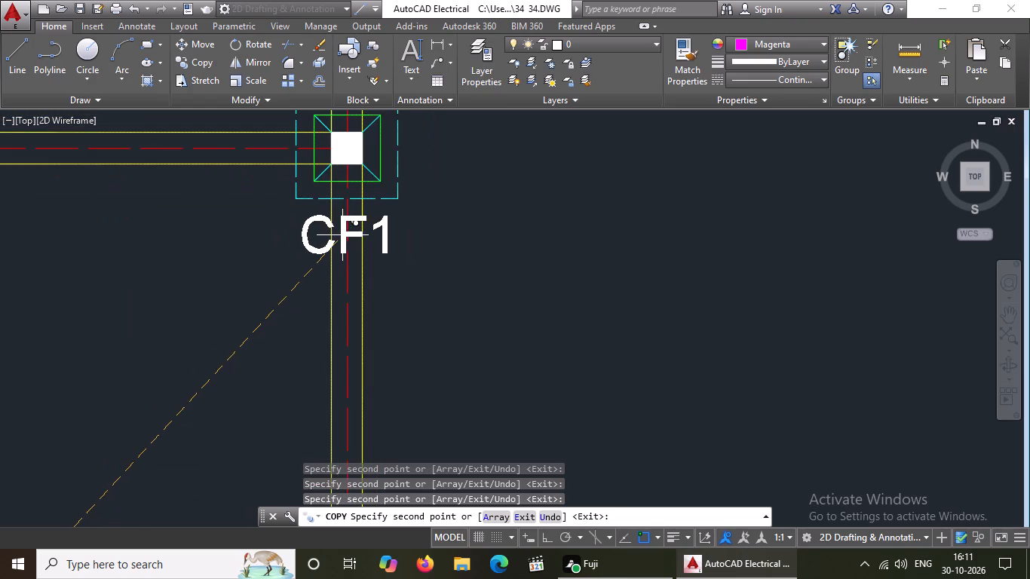
click(340, 234)
scroll(434, 256, down, 4)
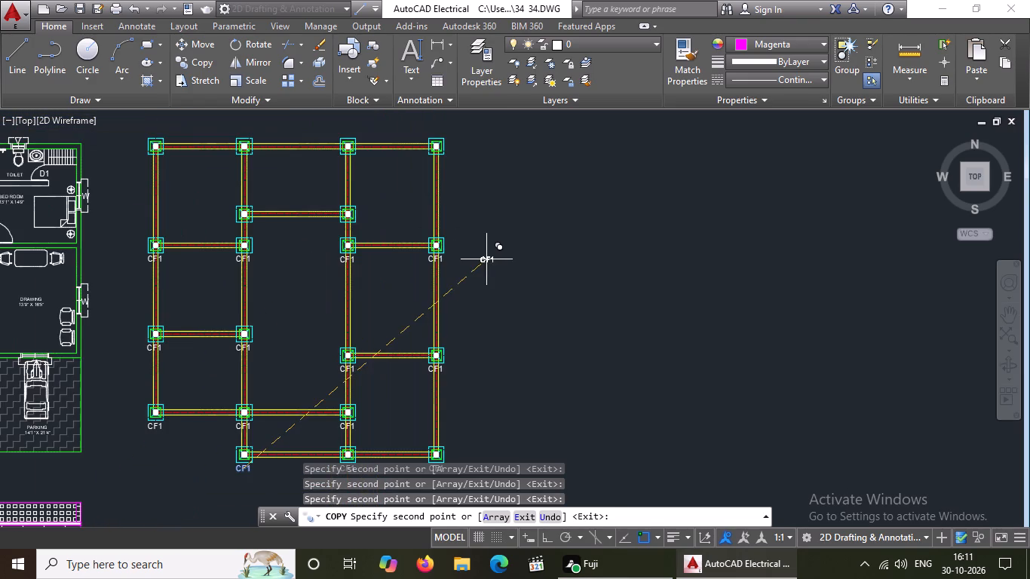
Place CF1 label copies below the two footings of the middle bay's short upper beam, in the second and third columns.
scroll(216, 233, up, 2)
scroll(294, 227, up, 2)
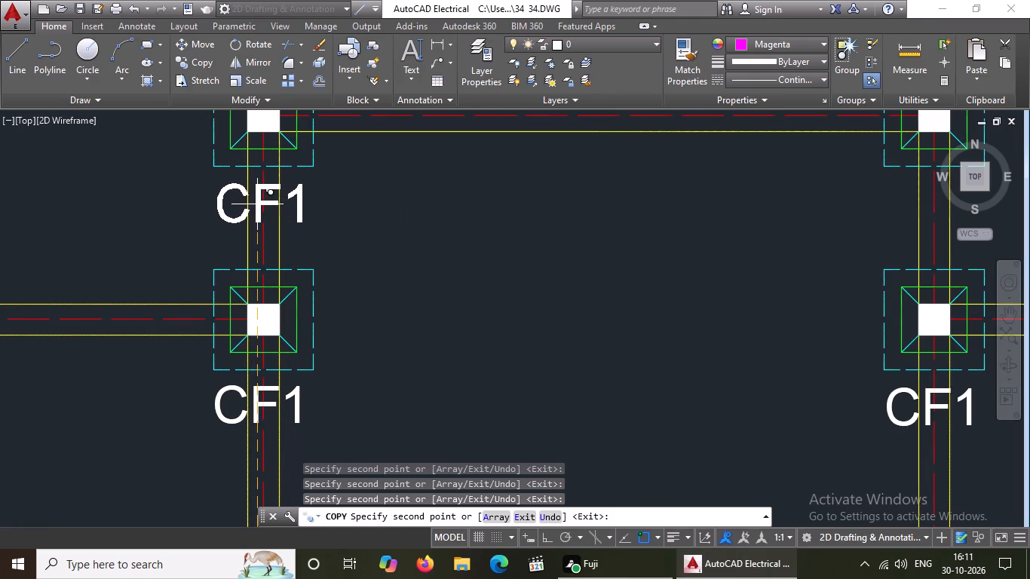
click(258, 204)
scroll(258, 204, down, 3)
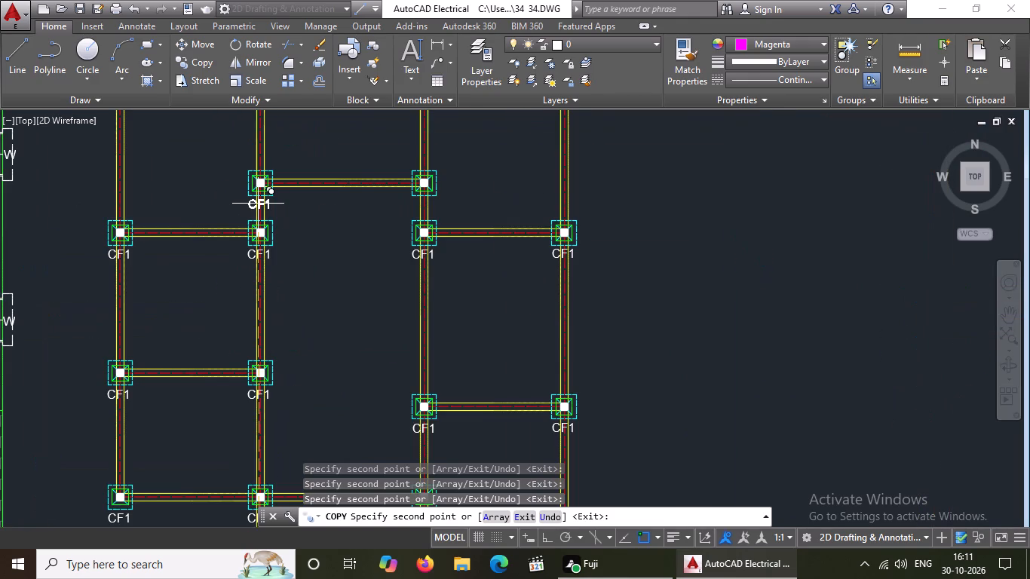
scroll(258, 204, down, 3)
scroll(320, 207, up, 5)
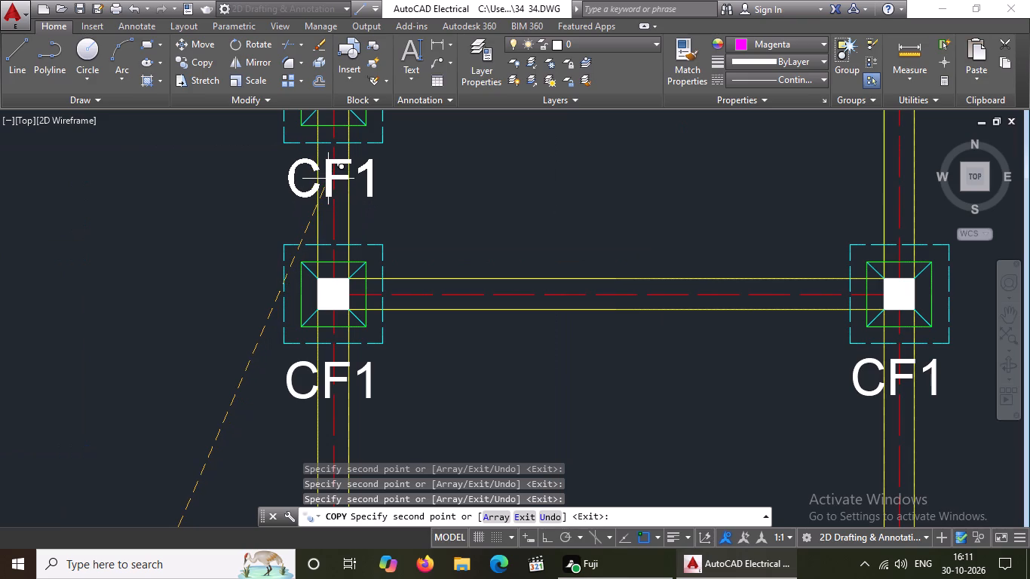
click(327, 178)
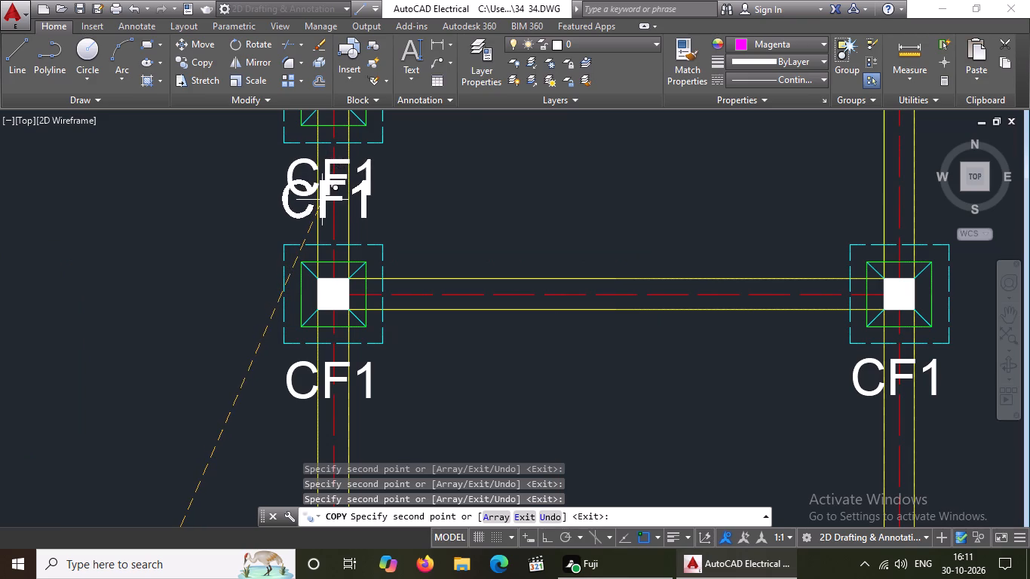
Place CF1 label copies below the top row's footings in the first and second columns.
scroll(322, 200, down, 3)
middle_drag(328, 200, 492, 293)
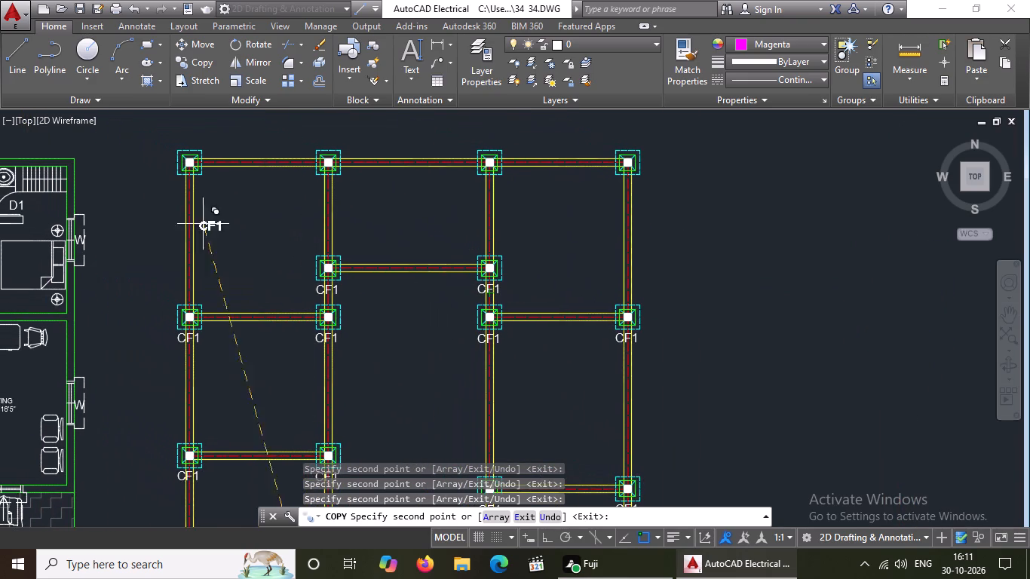
scroll(179, 185, up, 4)
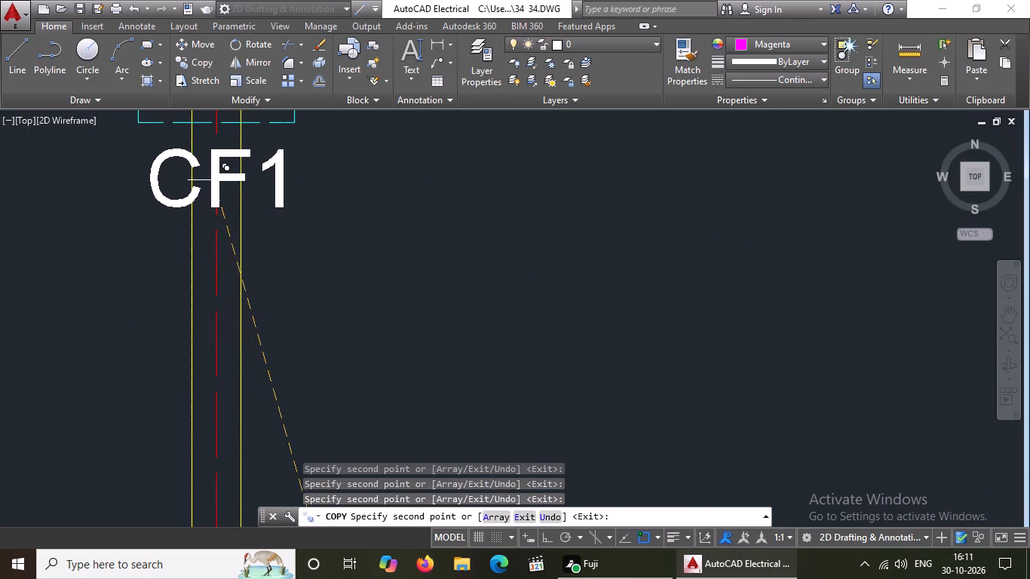
click(207, 179)
scroll(212, 203, down, 4)
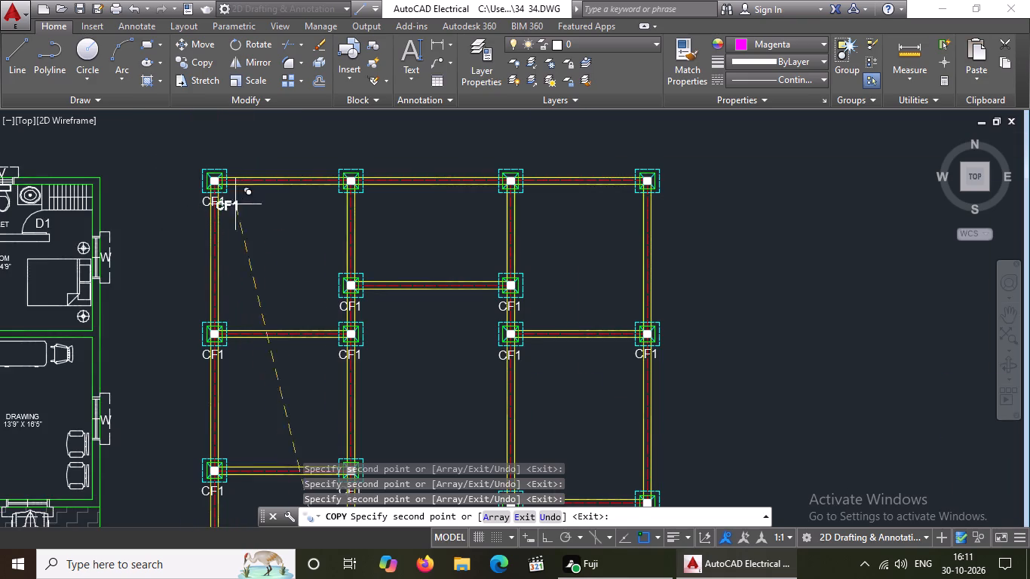
scroll(355, 198, up, 4)
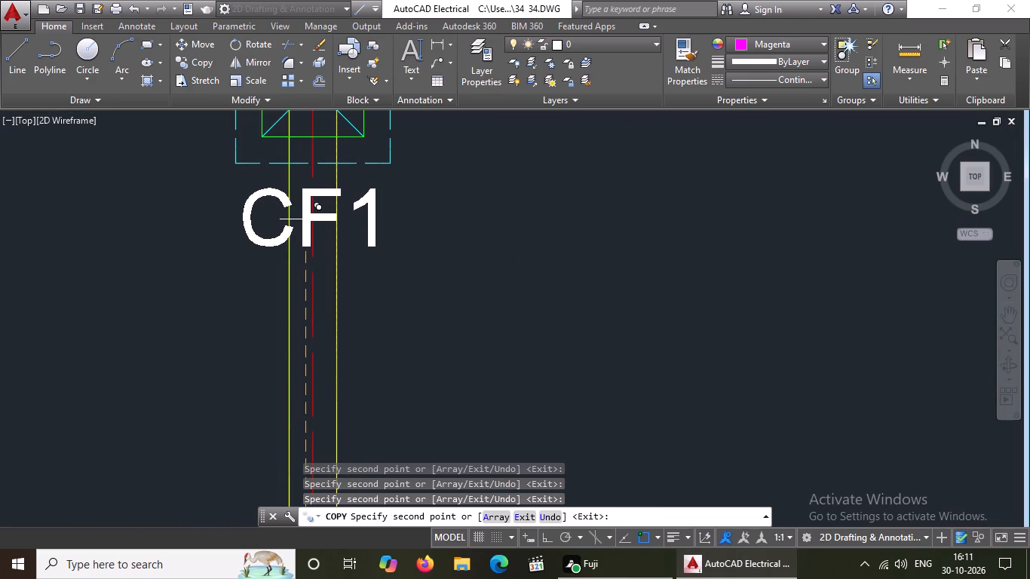
click(305, 219)
Place CF1 label copies below the top row's footings in the third and fourth columns, and end the Copy command.
scroll(349, 244, down, 4)
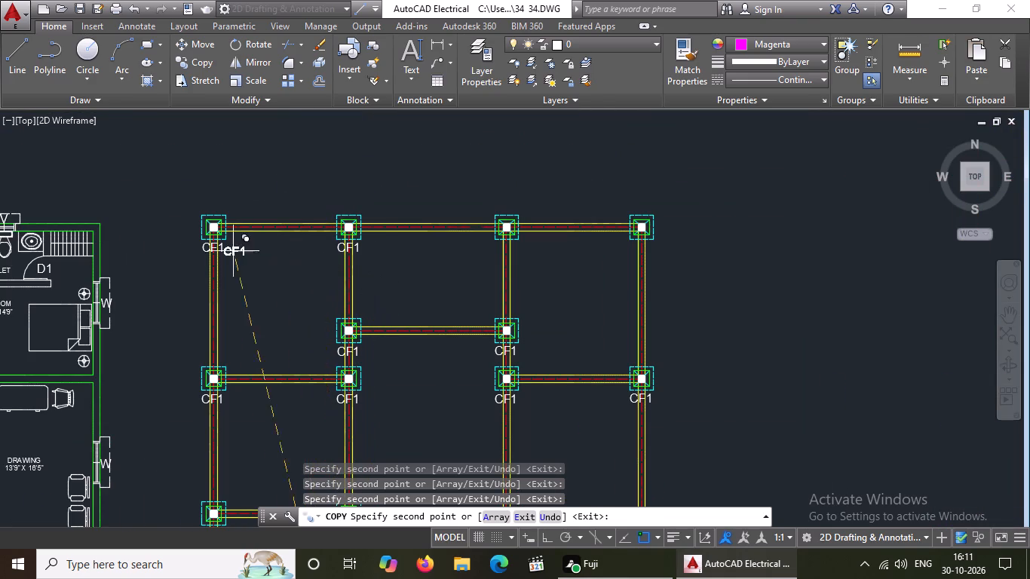
scroll(207, 243, up, 1)
scroll(248, 231, down, 3)
scroll(409, 228, up, 3)
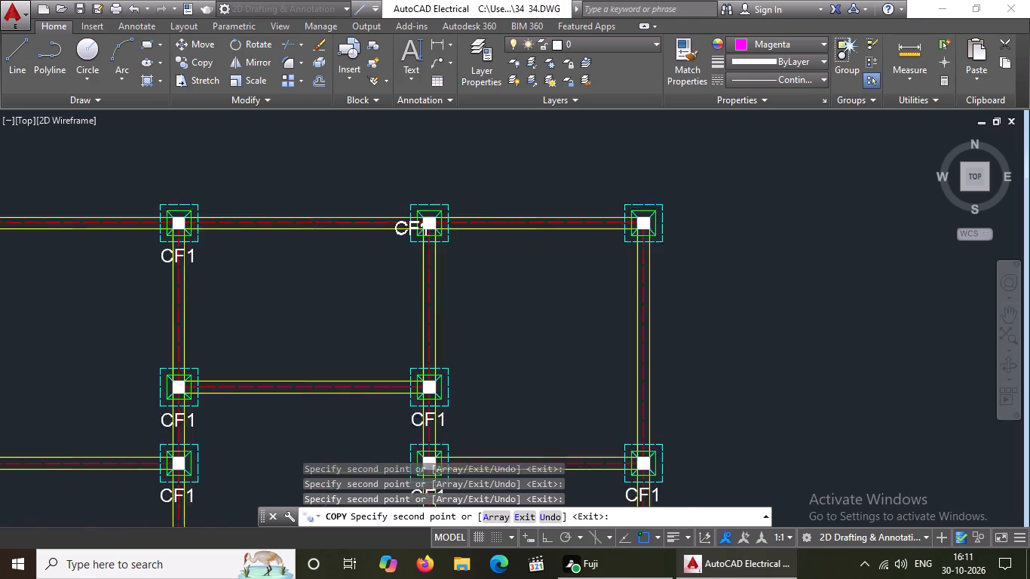
scroll(423, 240, up, 3)
scroll(458, 292, down, 2)
scroll(454, 329, up, 1)
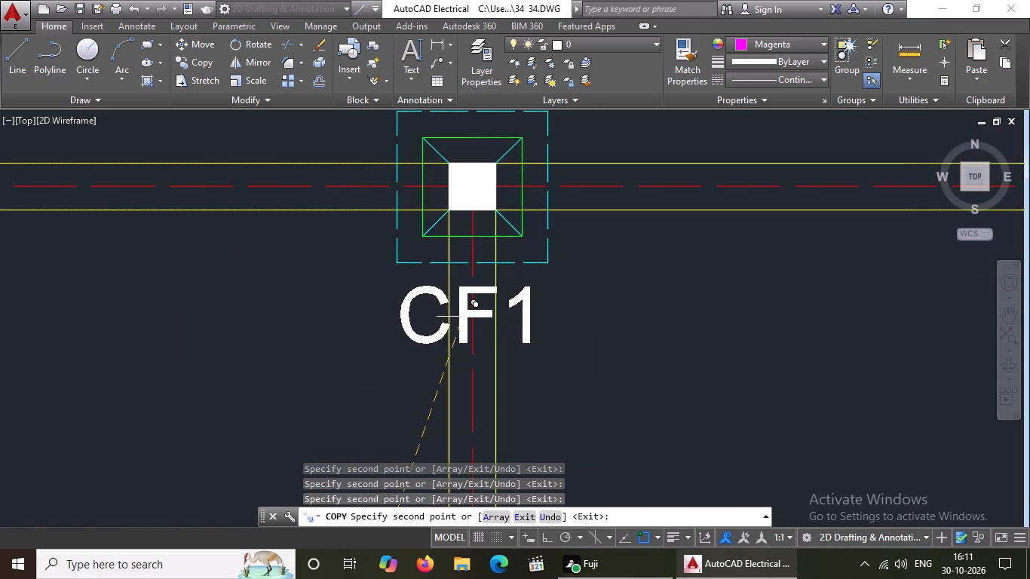
click(464, 316)
scroll(462, 312, down, 4)
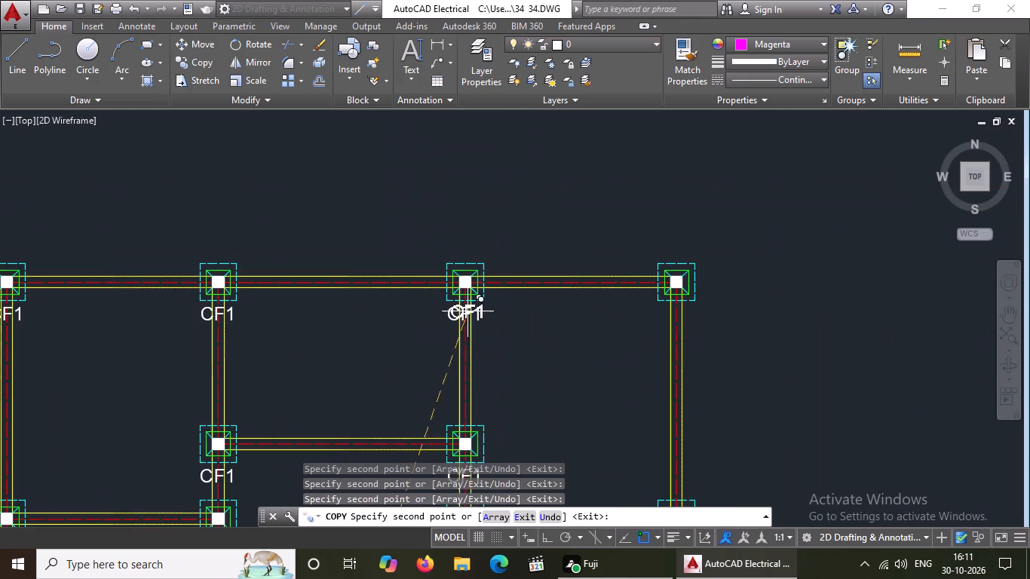
scroll(718, 316, up, 2)
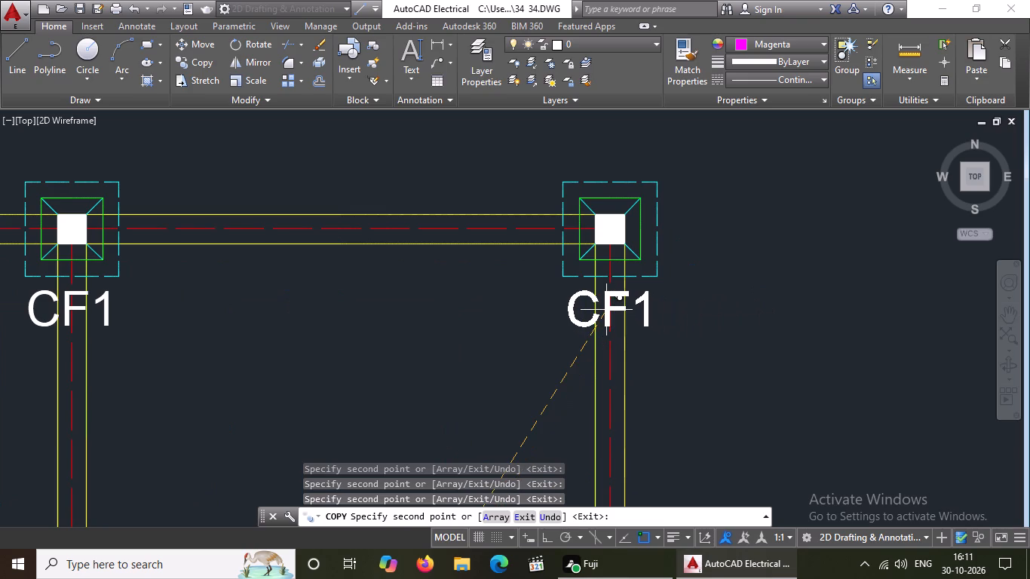
click(606, 309)
scroll(606, 308, down, 4)
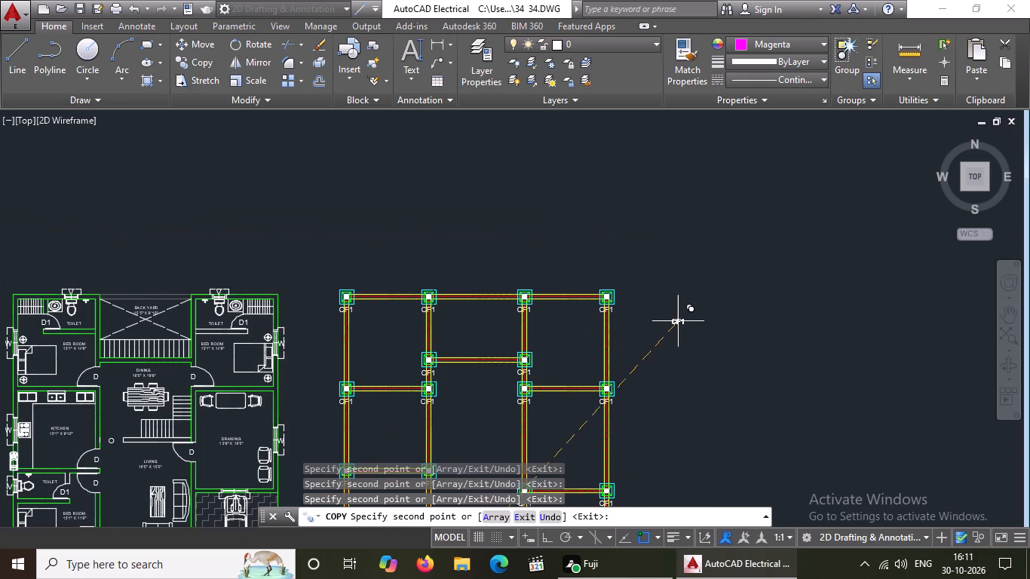
key(Escape)
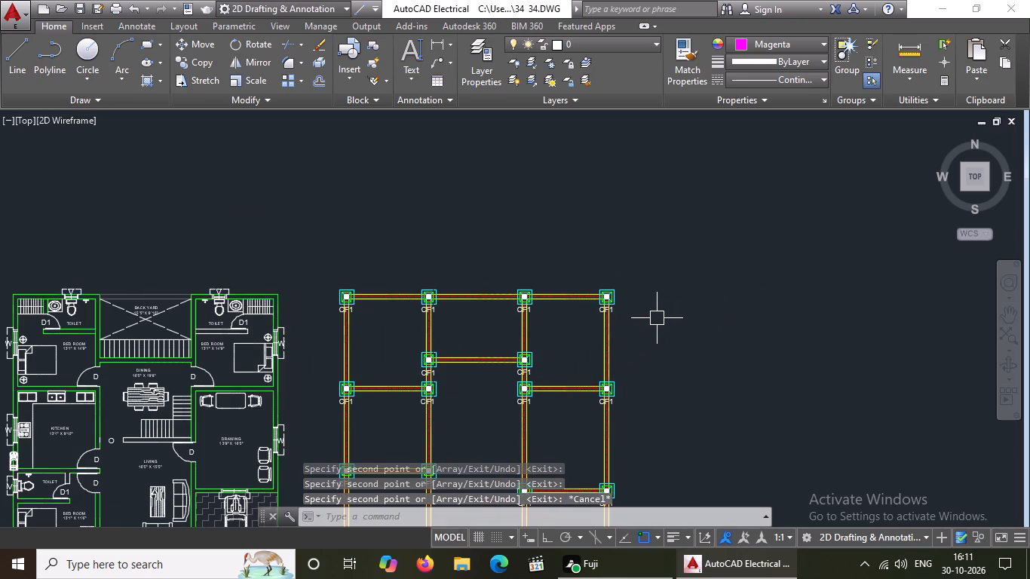
Inspect the CF1 labels across the column layout, checking the lower rows' footings up close and against the whole drawing set.
scroll(498, 321, down, 3)
scroll(487, 445, up, 2)
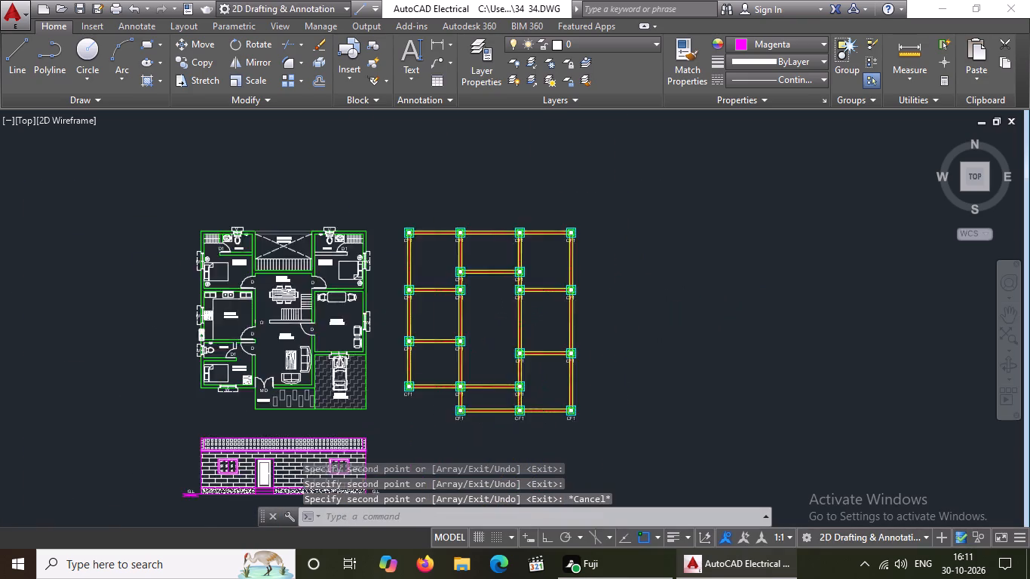
scroll(439, 430, up, 2)
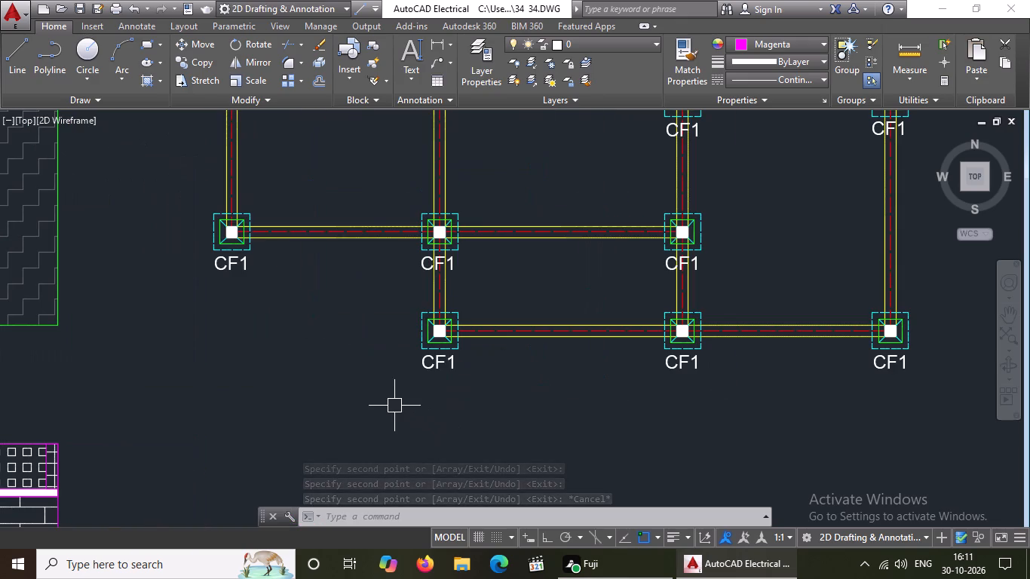
scroll(422, 345, up, 1)
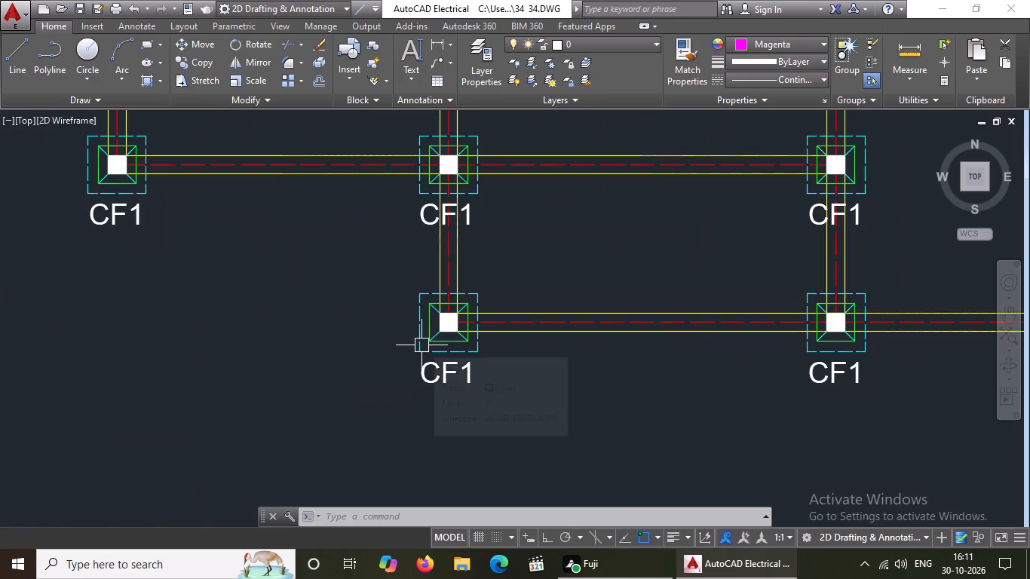
scroll(422, 345, down, 3)
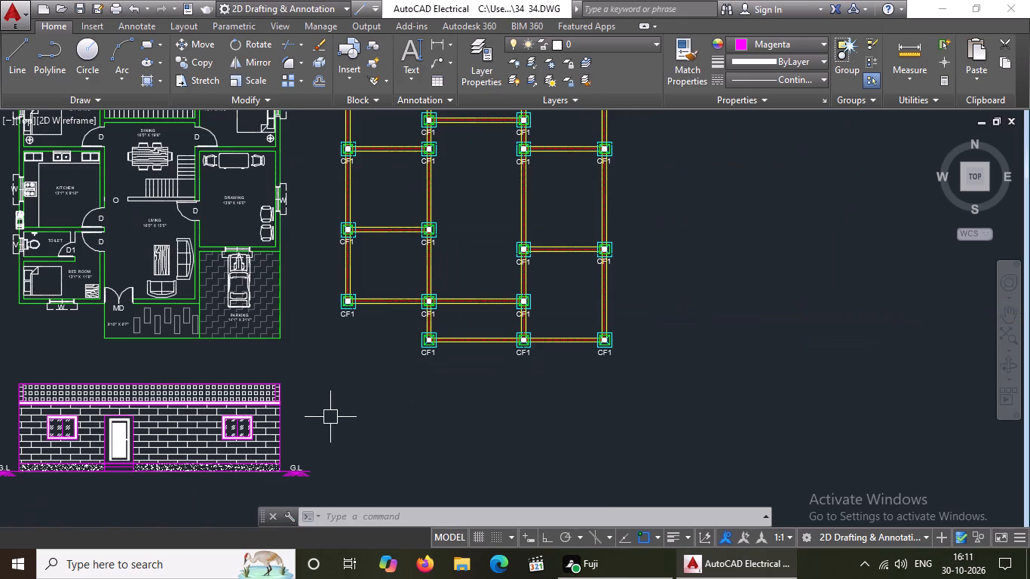
middle_drag(178, 388, 296, 416)
scroll(305, 400, down, 2)
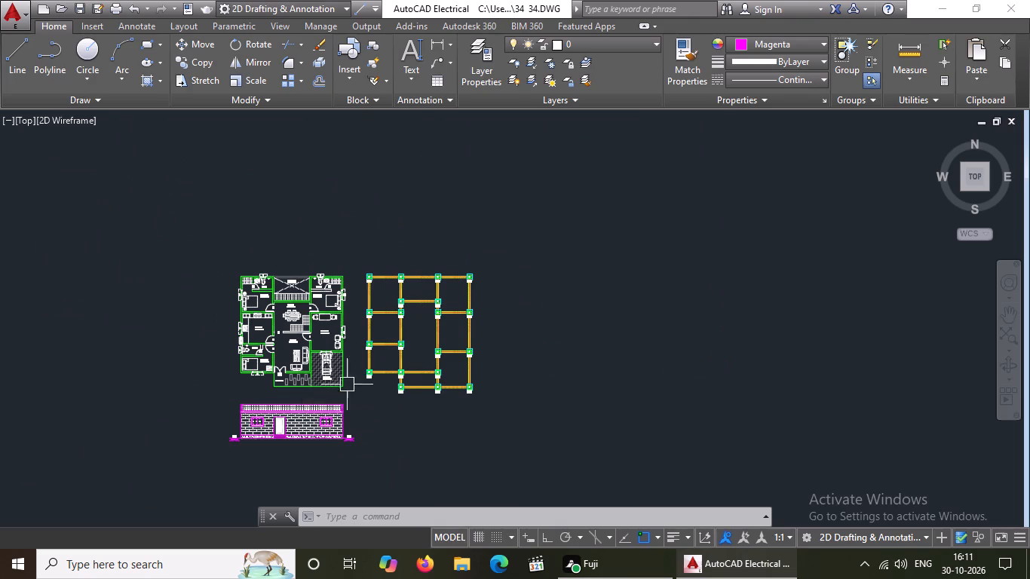
scroll(382, 381, up, 6)
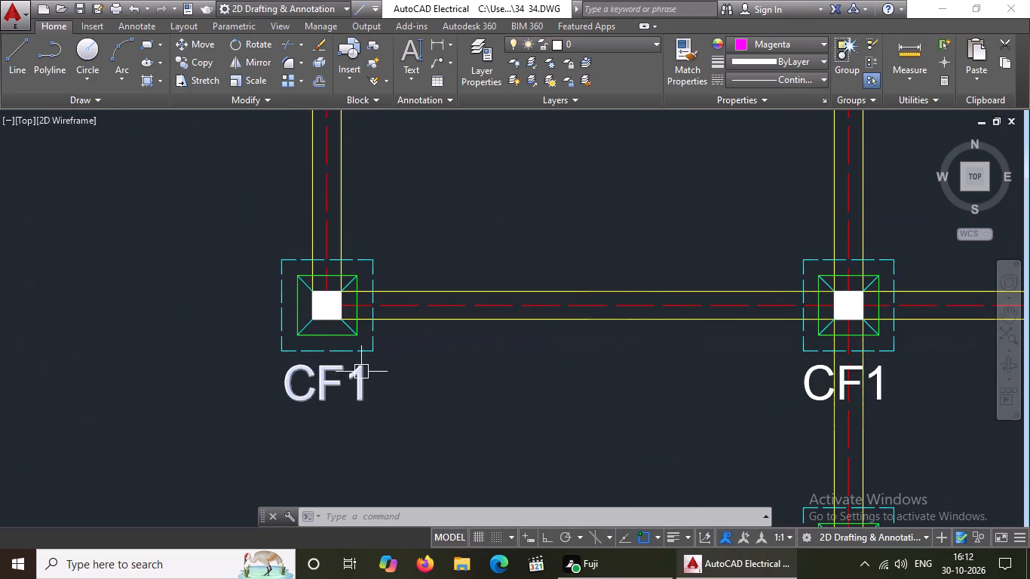
scroll(360, 368, up, 1)
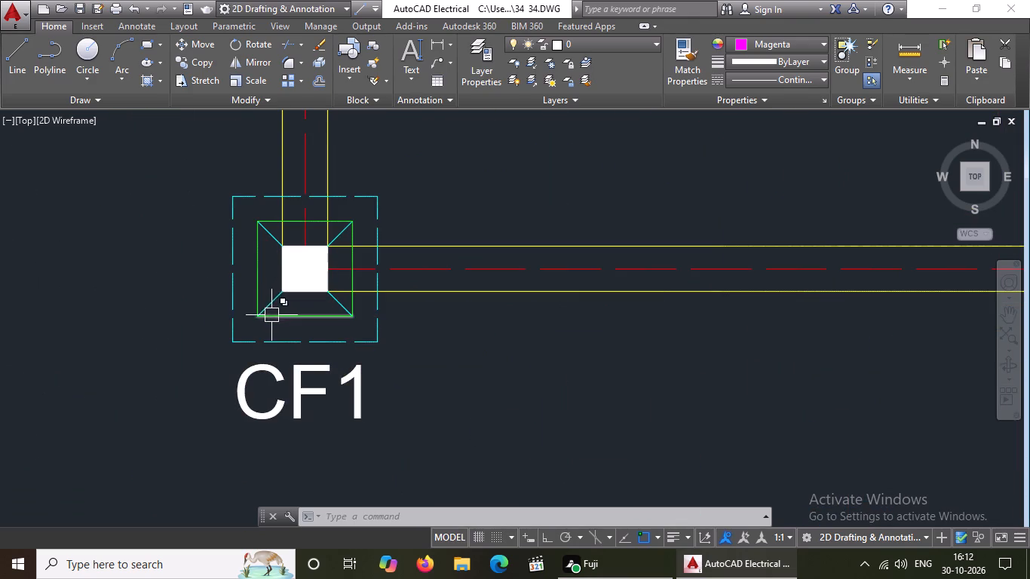
scroll(270, 313, up, 2)
scroll(270, 312, down, 5)
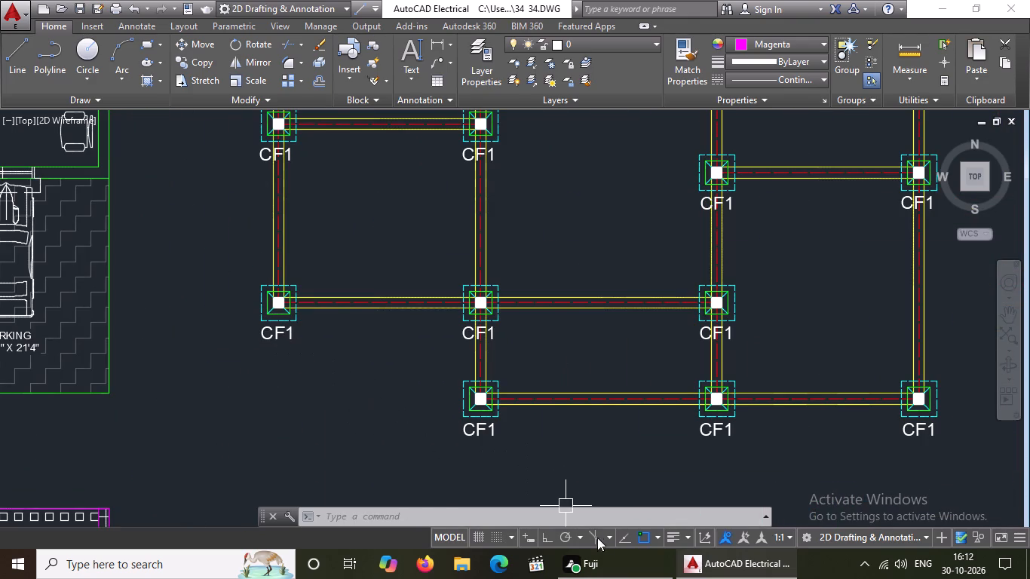
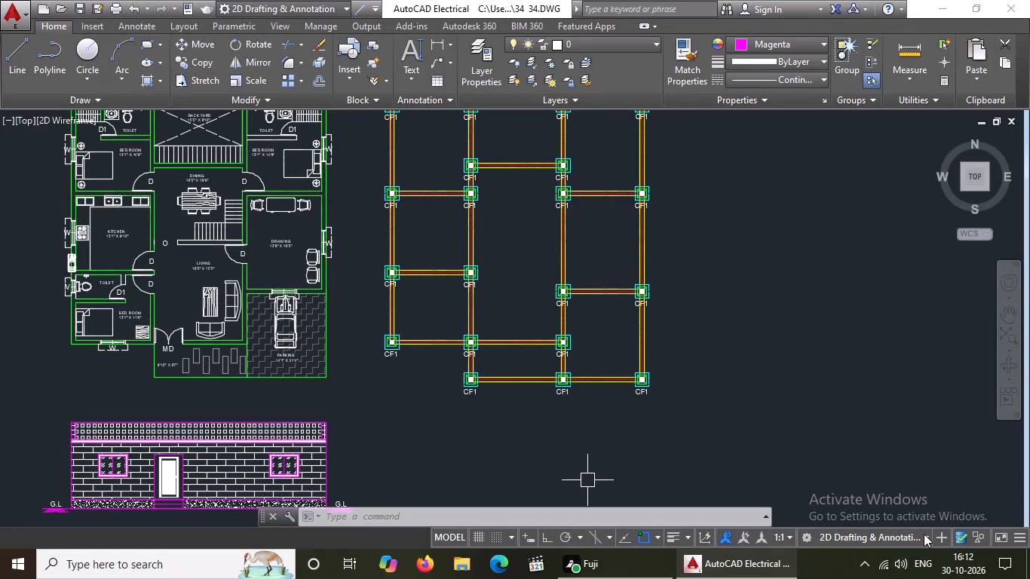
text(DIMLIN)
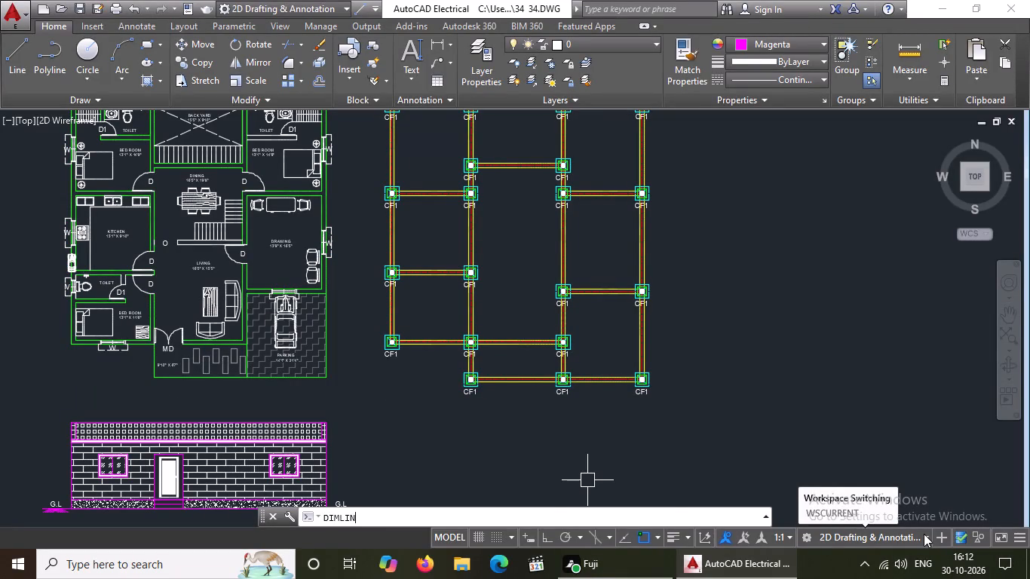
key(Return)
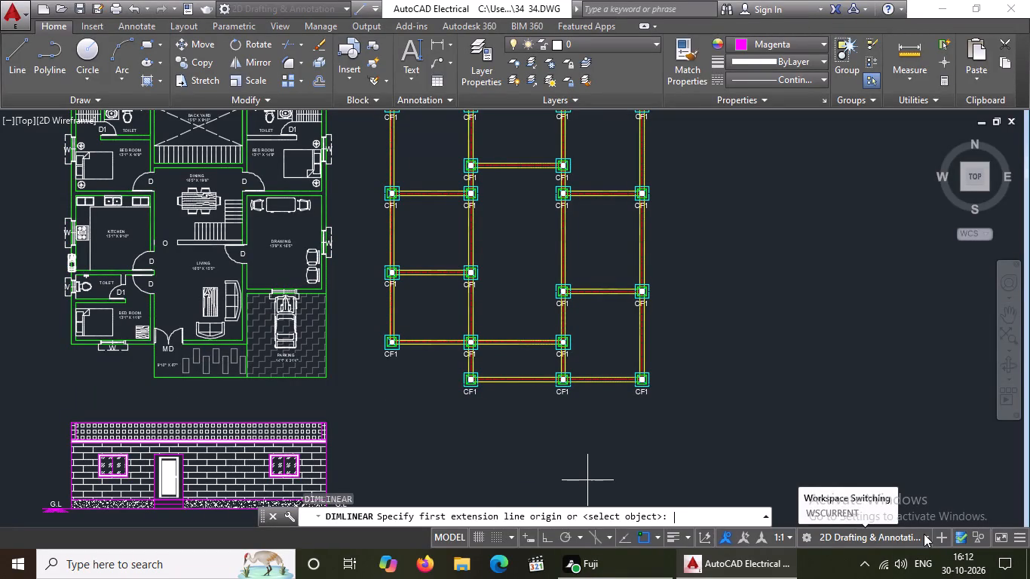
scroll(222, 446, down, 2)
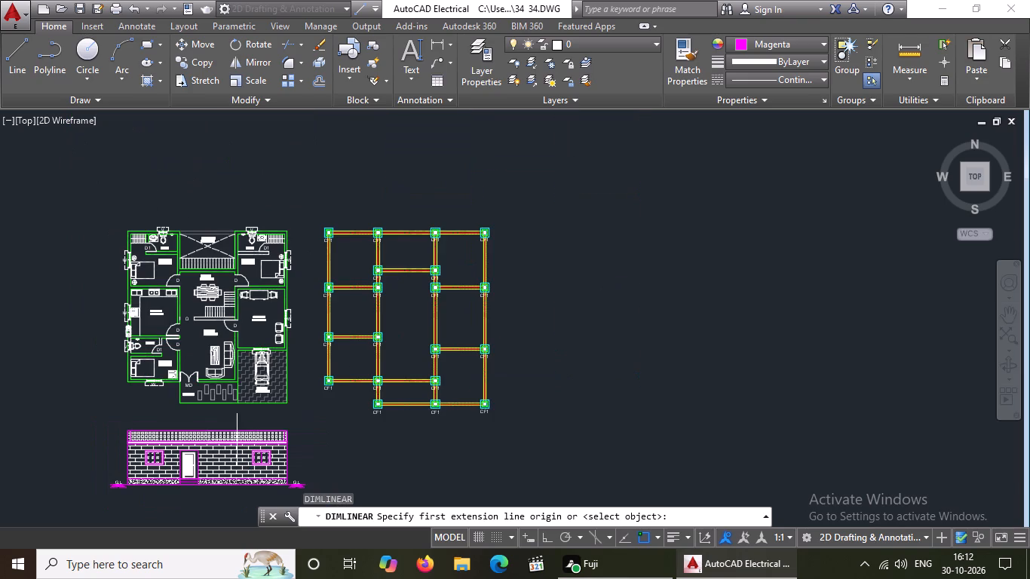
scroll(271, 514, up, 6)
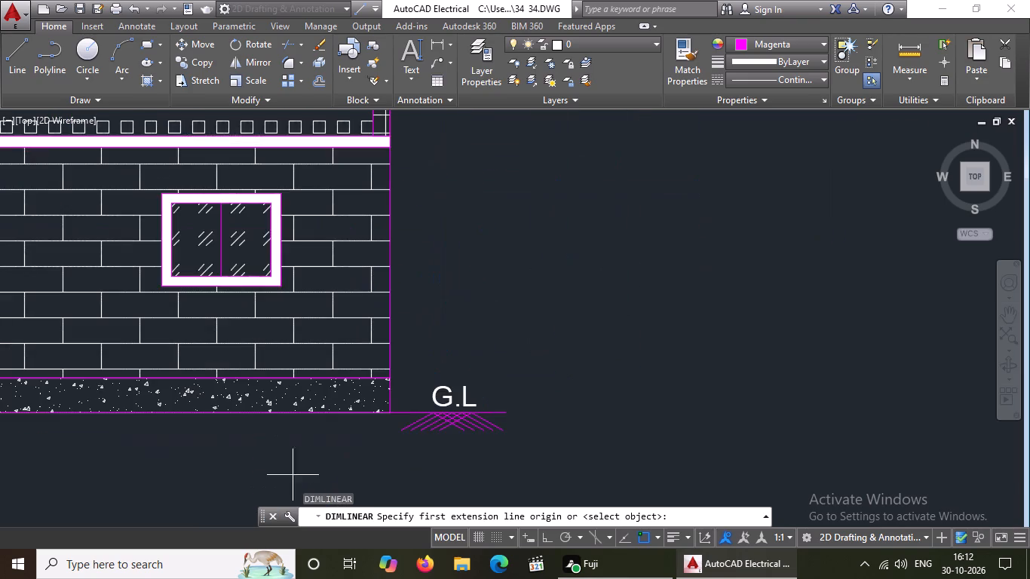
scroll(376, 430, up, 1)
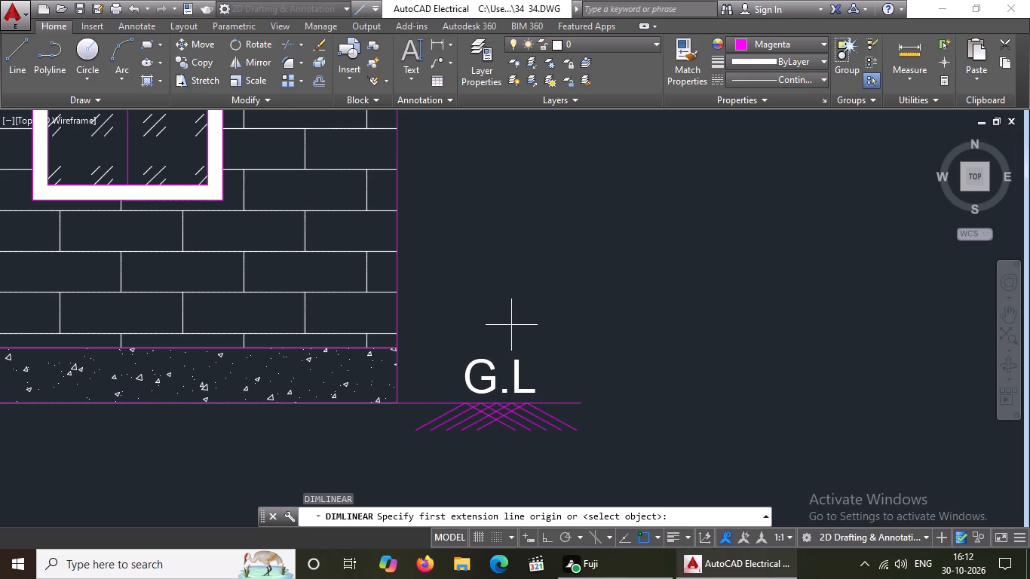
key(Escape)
Clear all object snap modes and enable only Endpoint, Midpoint and Center.
text(OS)
key(Return)
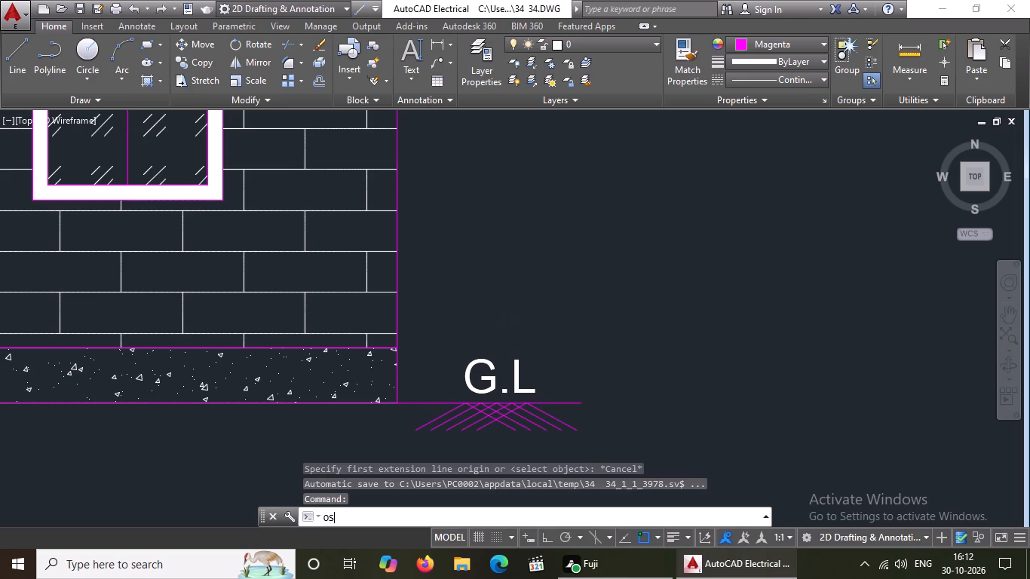
click(648, 215)
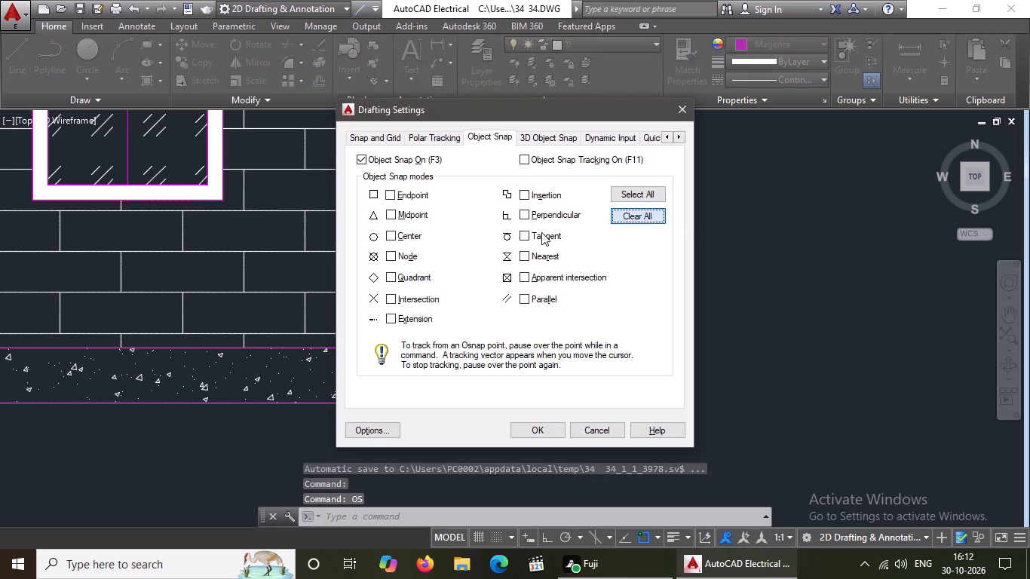
click(415, 231)
click(414, 211)
click(416, 195)
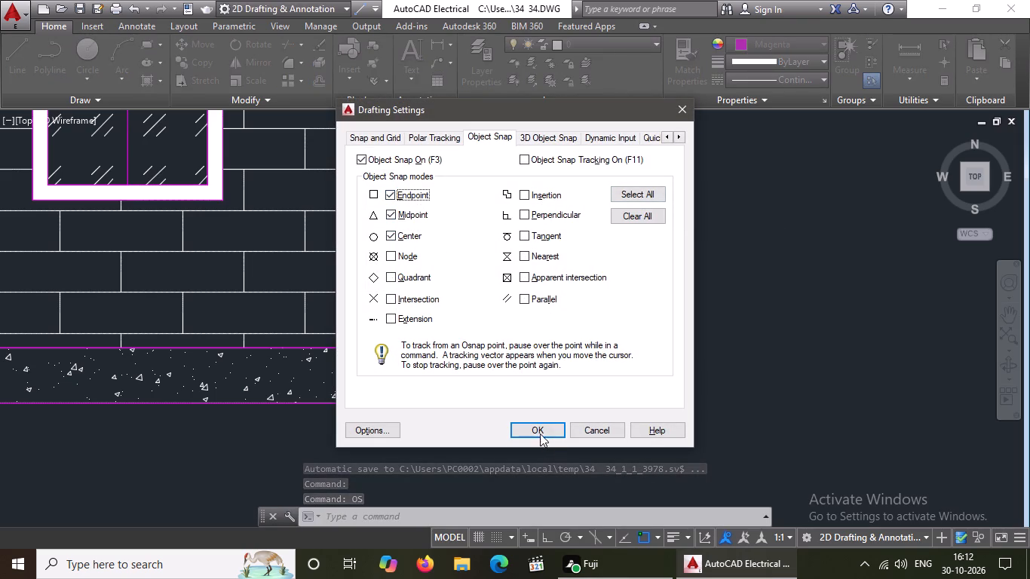
click(538, 427)
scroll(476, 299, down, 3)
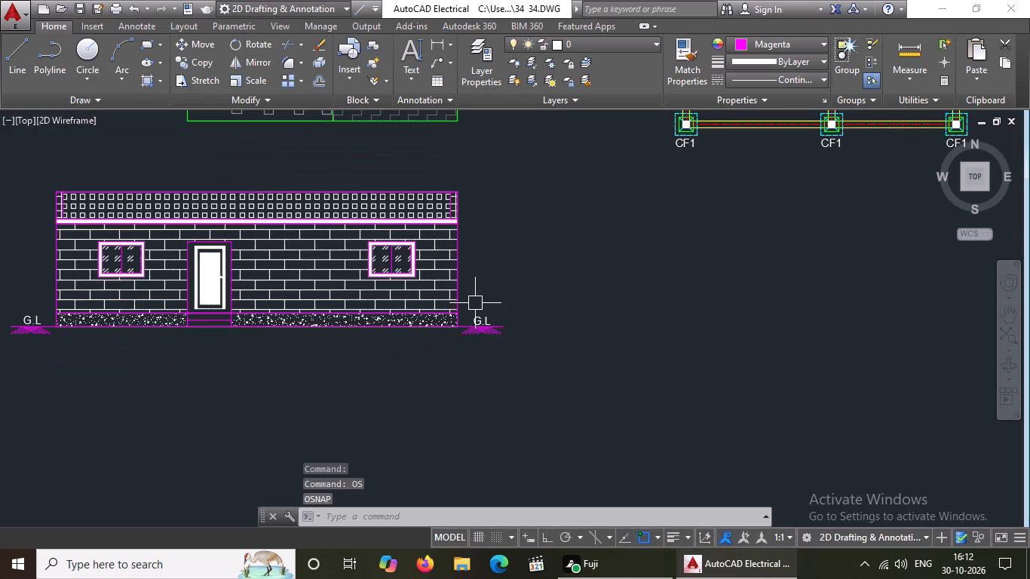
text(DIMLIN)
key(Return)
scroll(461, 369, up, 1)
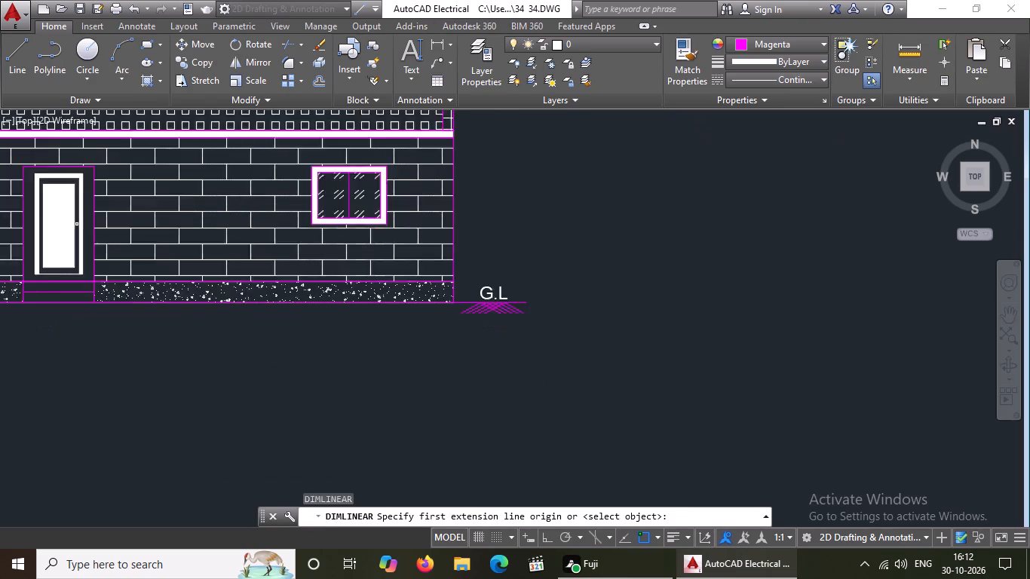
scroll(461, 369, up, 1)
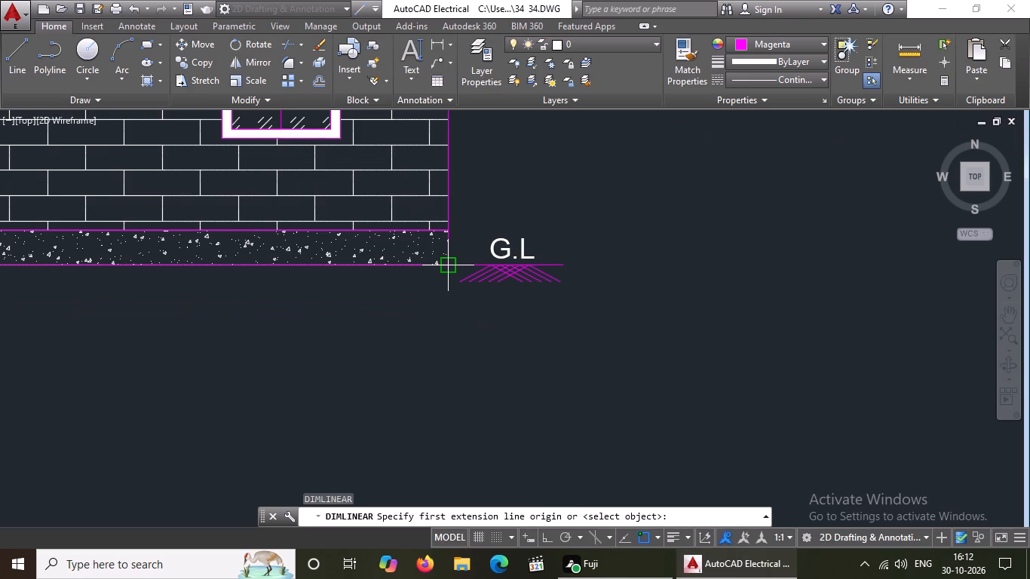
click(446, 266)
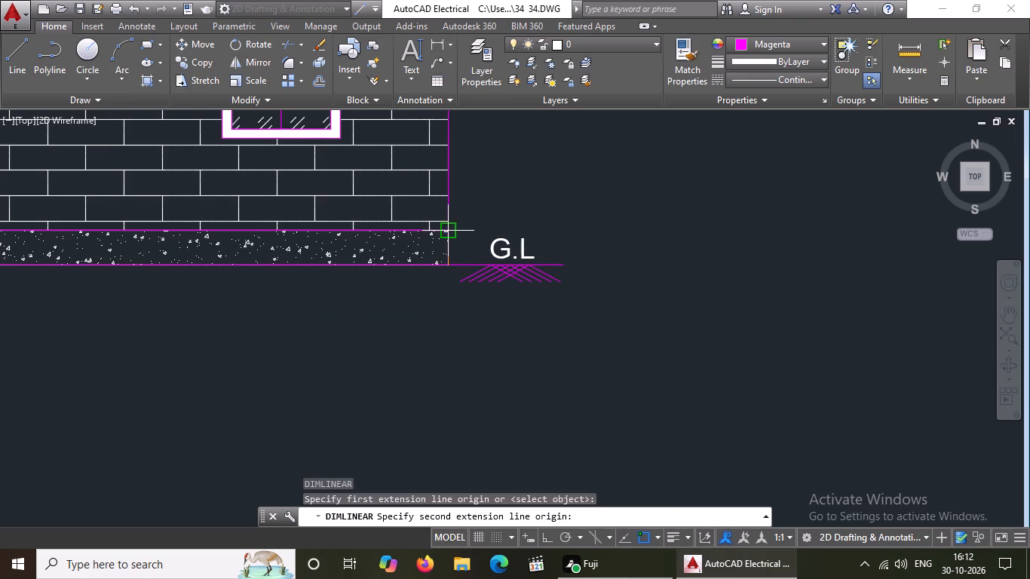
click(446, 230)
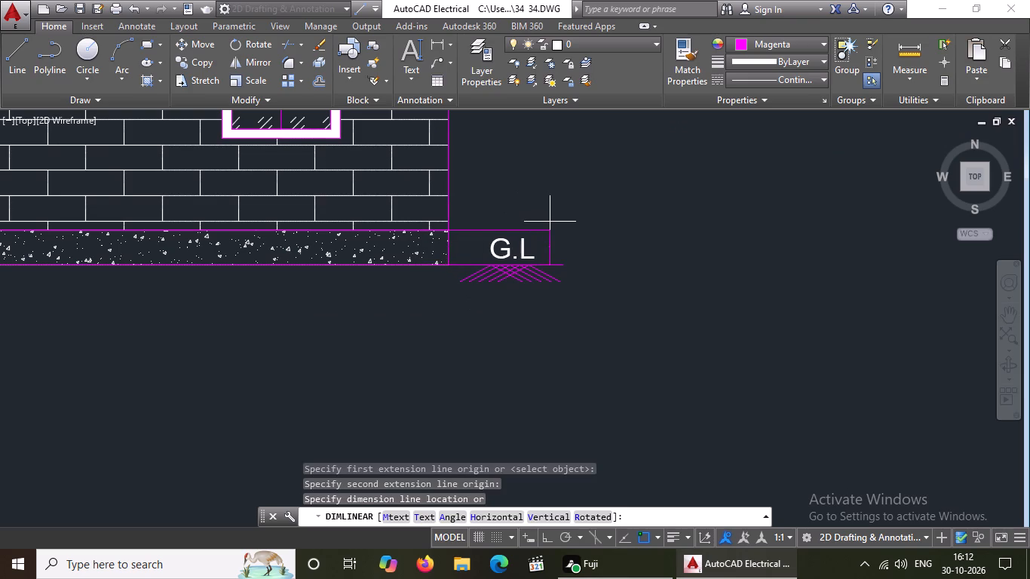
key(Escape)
Set the current object colour to ByBlock.
click(795, 39)
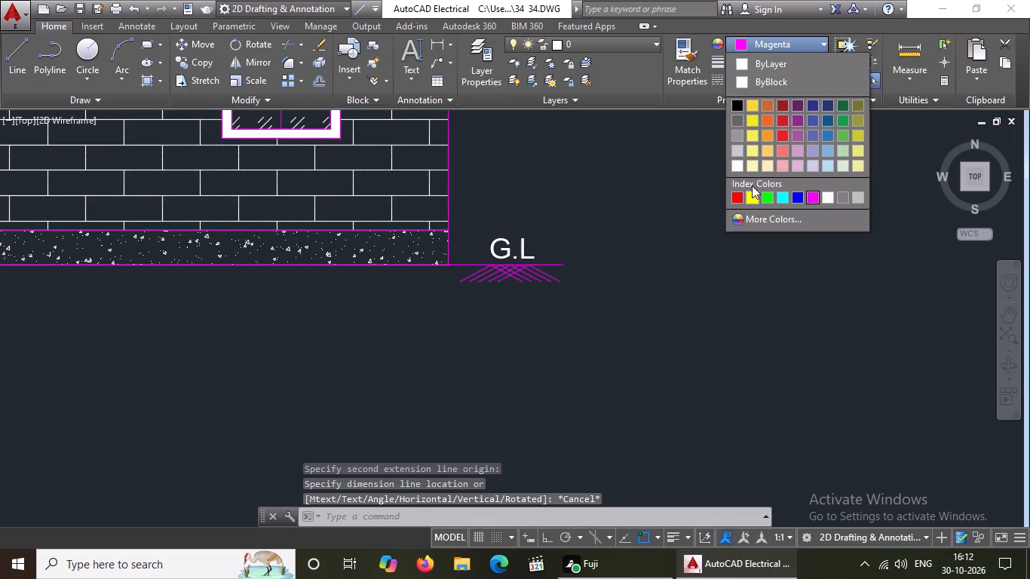
click(760, 74)
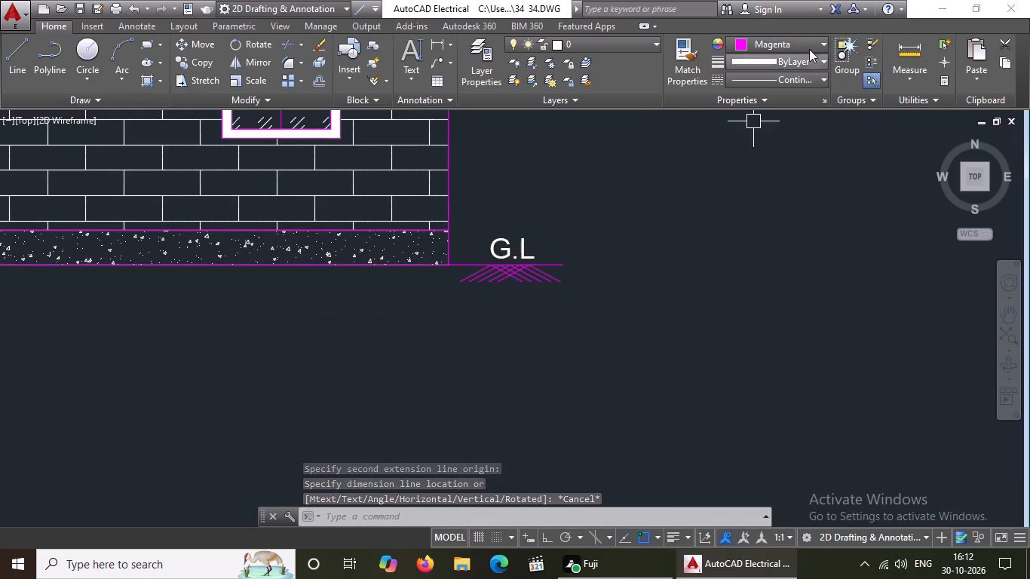
click(804, 40)
click(765, 83)
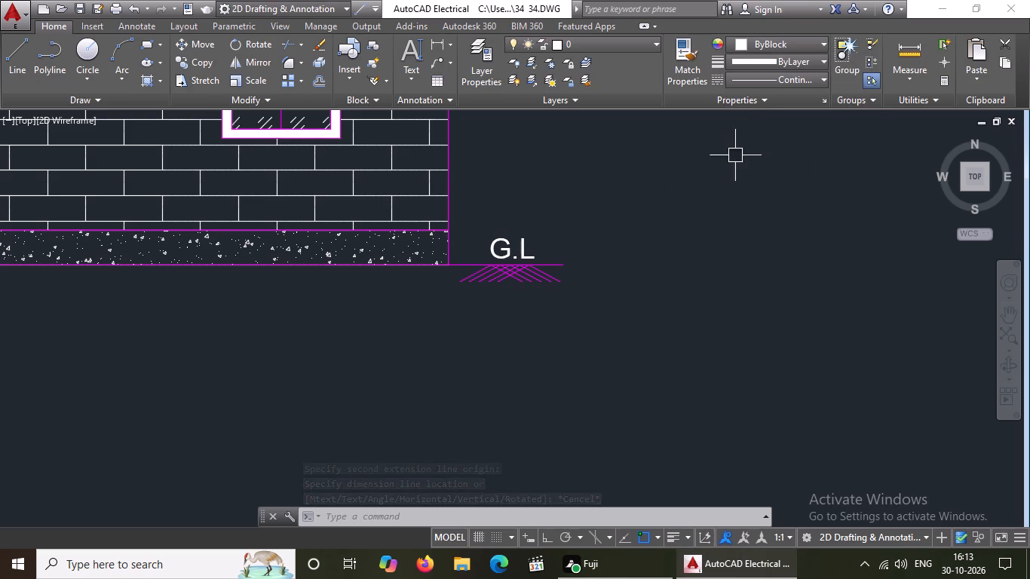
Turn Ortho on while adding a linear dimension for the plinth height at the elevation's right end, with its line just past the G.L text.
scroll(638, 219, down, 3)
key(Escape)
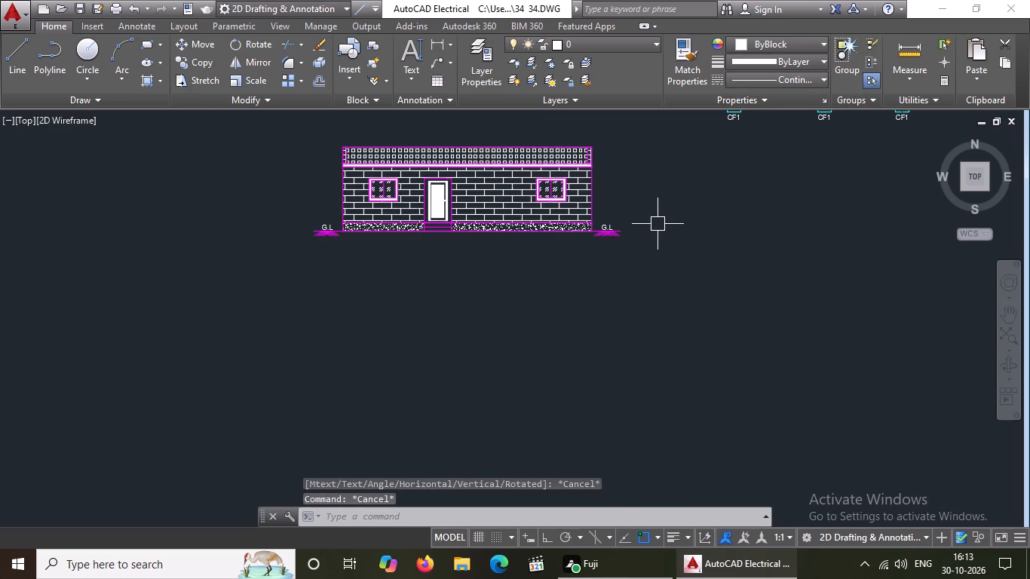
text(DIMLIN)
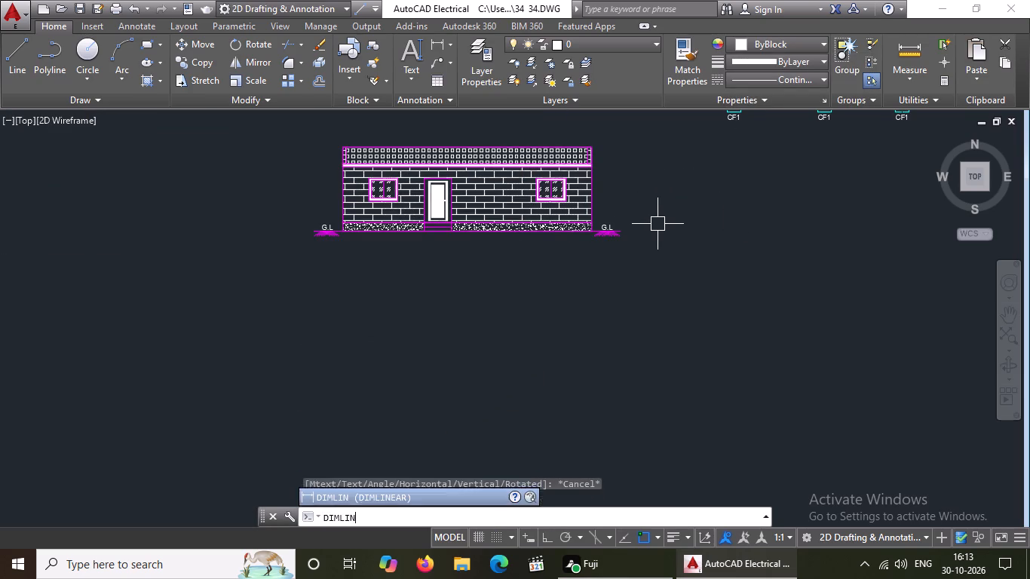
key(Return)
scroll(592, 143, up, 2)
scroll(577, 397, up, 4)
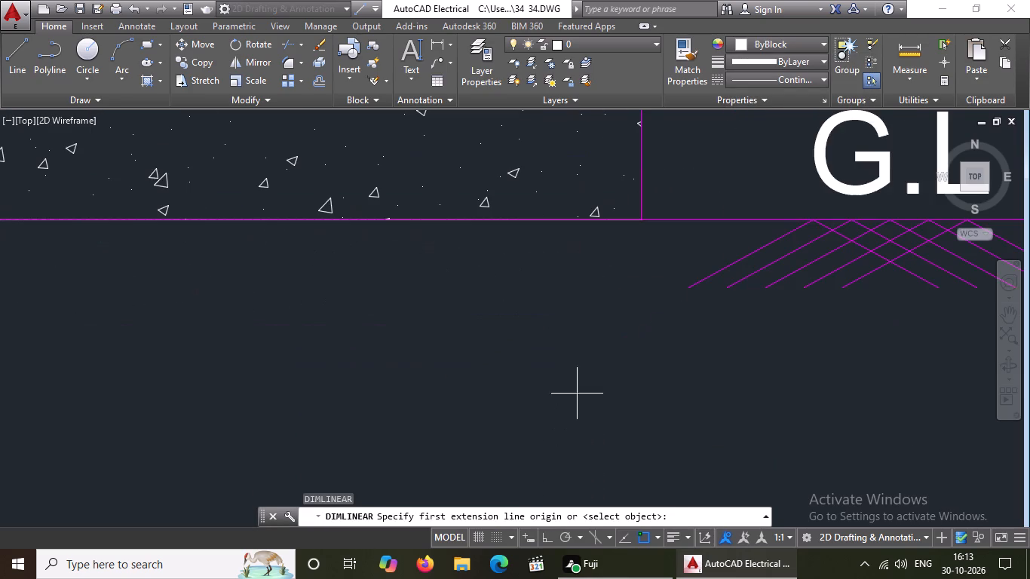
scroll(646, 232, down, 2)
middle_drag(656, 219, 656, 276)
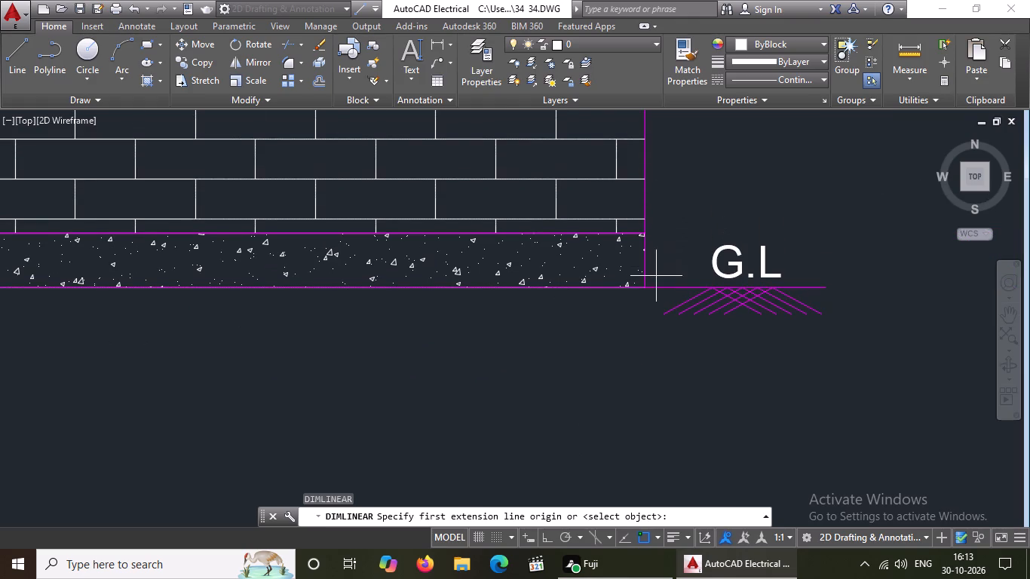
scroll(647, 282, up, 3)
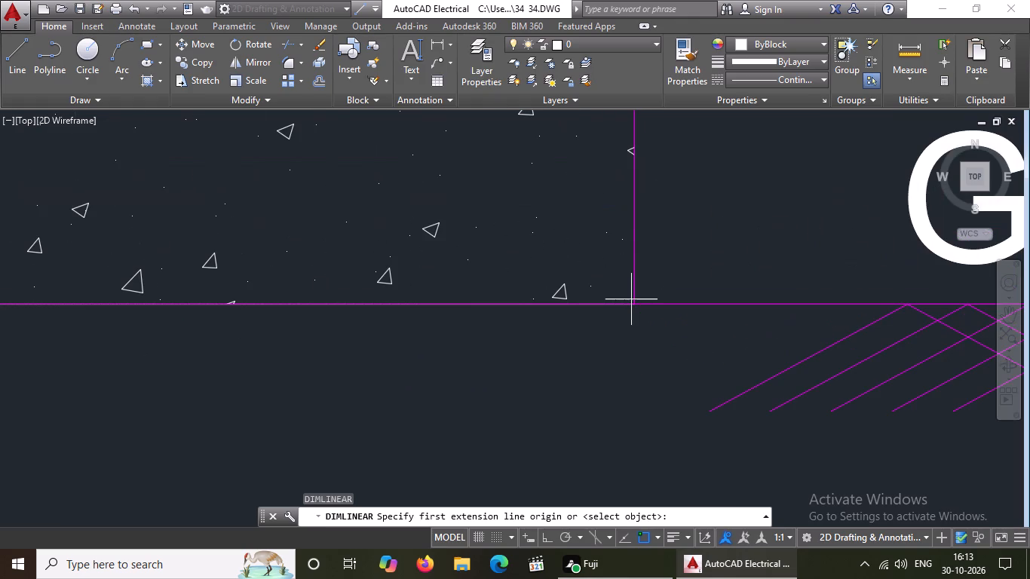
click(635, 302)
scroll(645, 292, down, 3)
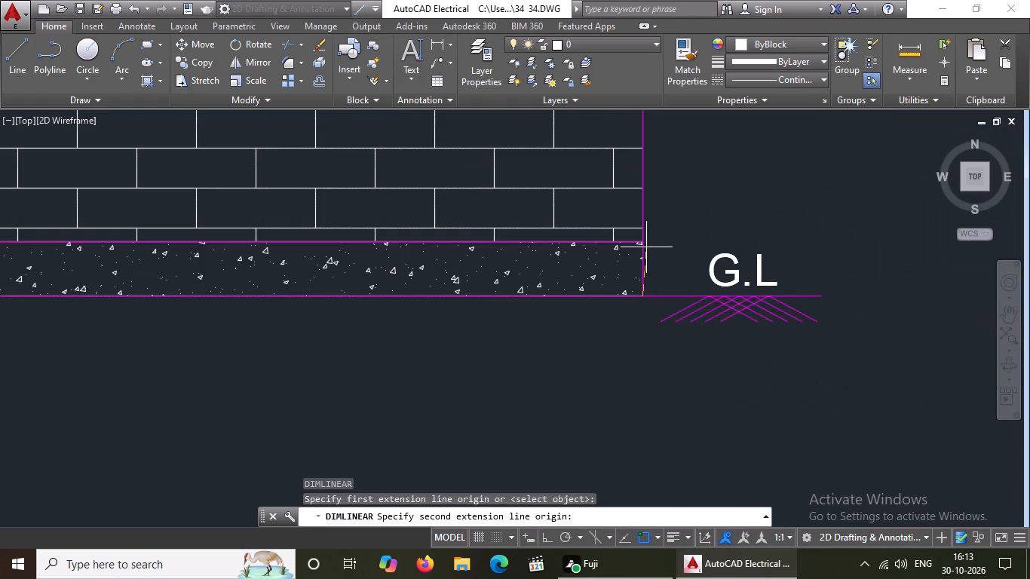
scroll(646, 247, up, 3)
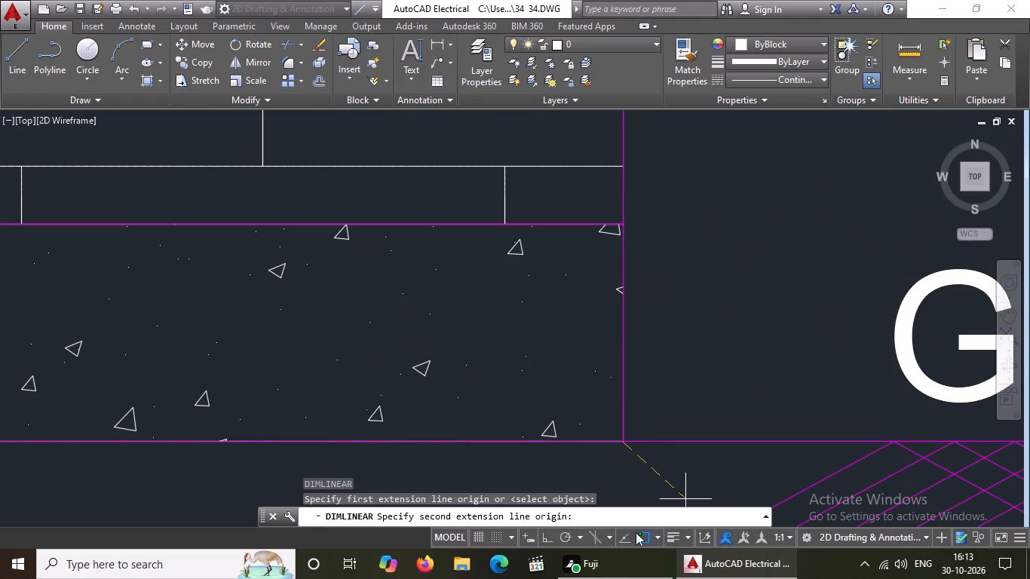
click(547, 535)
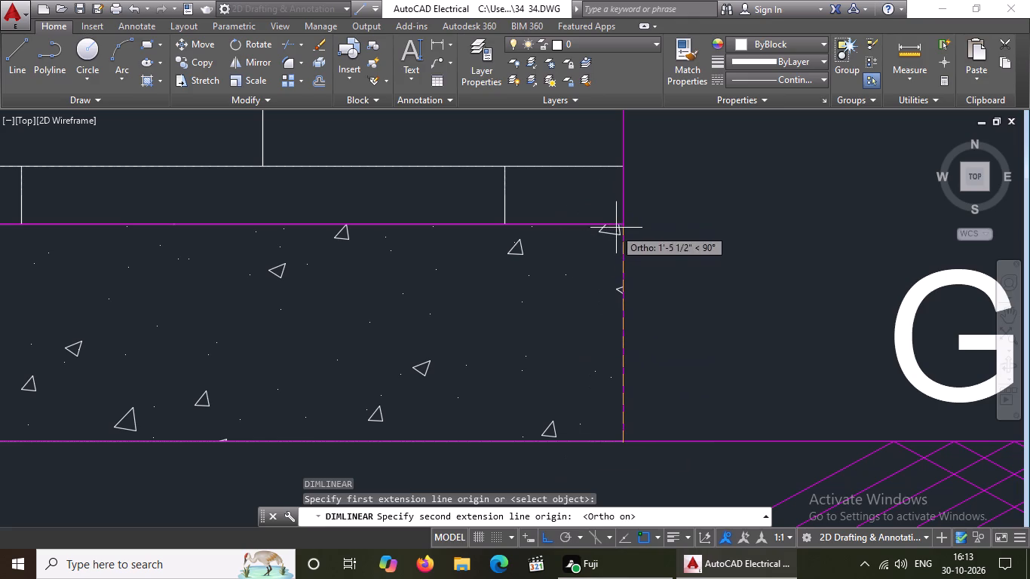
click(625, 224)
scroll(640, 224, down, 4)
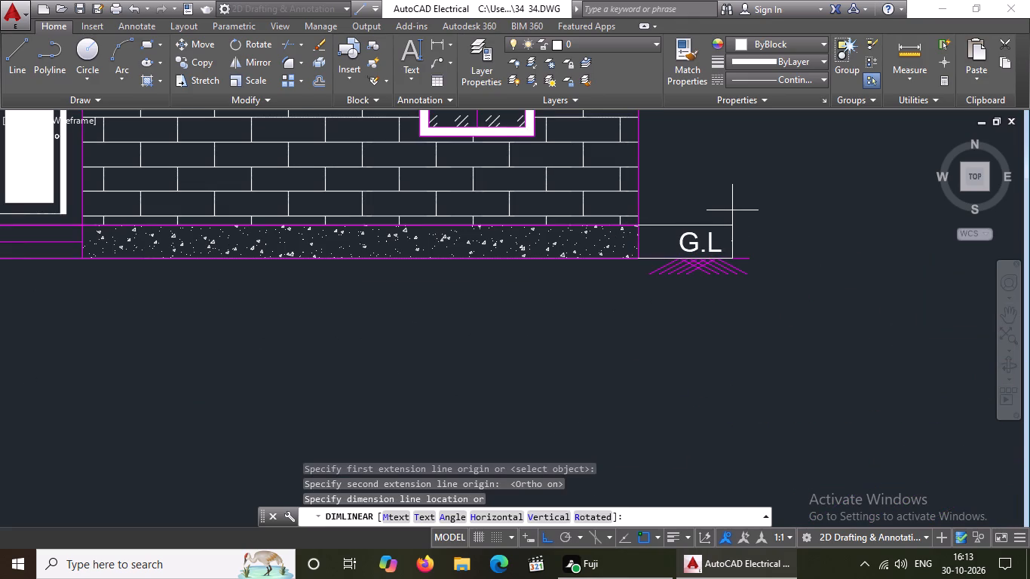
click(732, 210)
Add a vertical linear dimension from the plinth top to the slab underside at the elevation's right edge, aligned with the plinth dimension.
scroll(732, 212, down, 1)
text(DIMLIN)
key(Return)
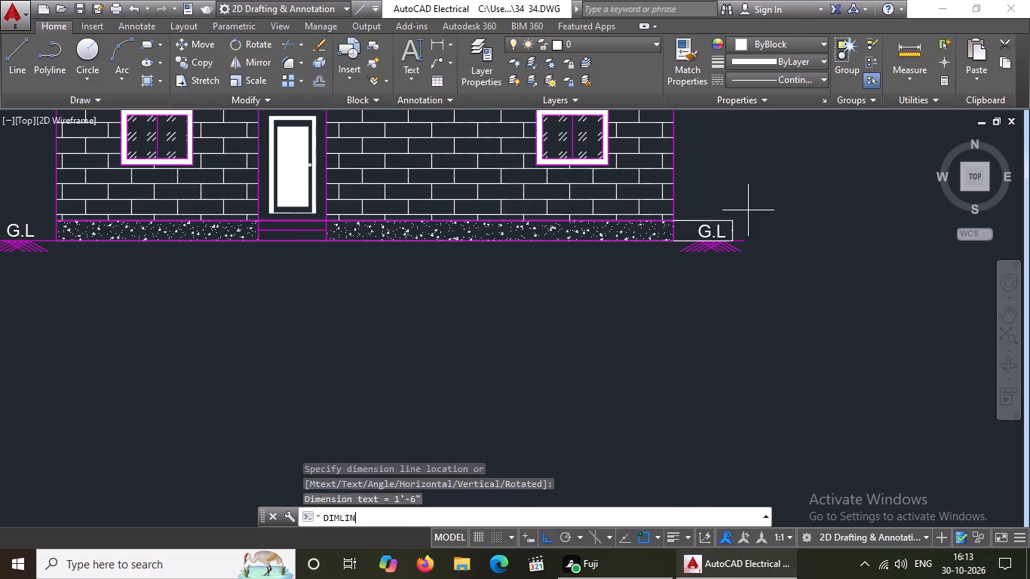
scroll(713, 188, down, 1)
middle_drag(713, 213, 697, 283)
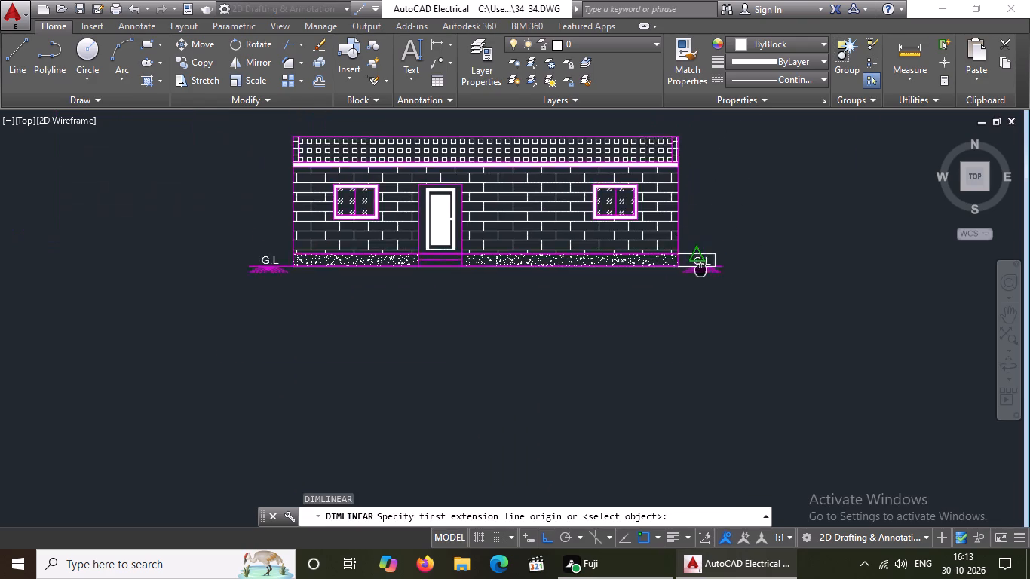
middle_drag(697, 283, 671, 352)
scroll(670, 352, up, 2)
click(599, 338)
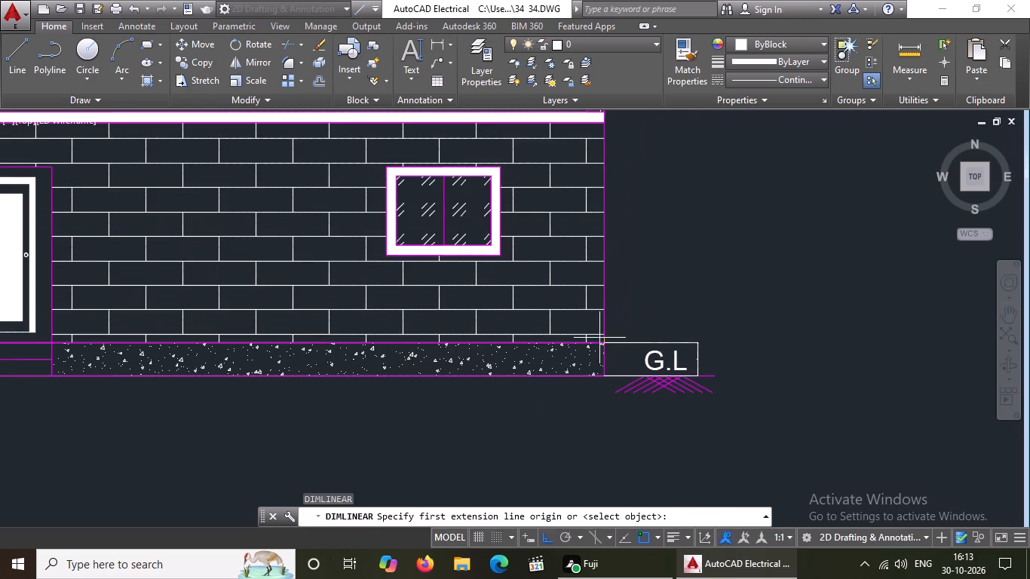
click(599, 117)
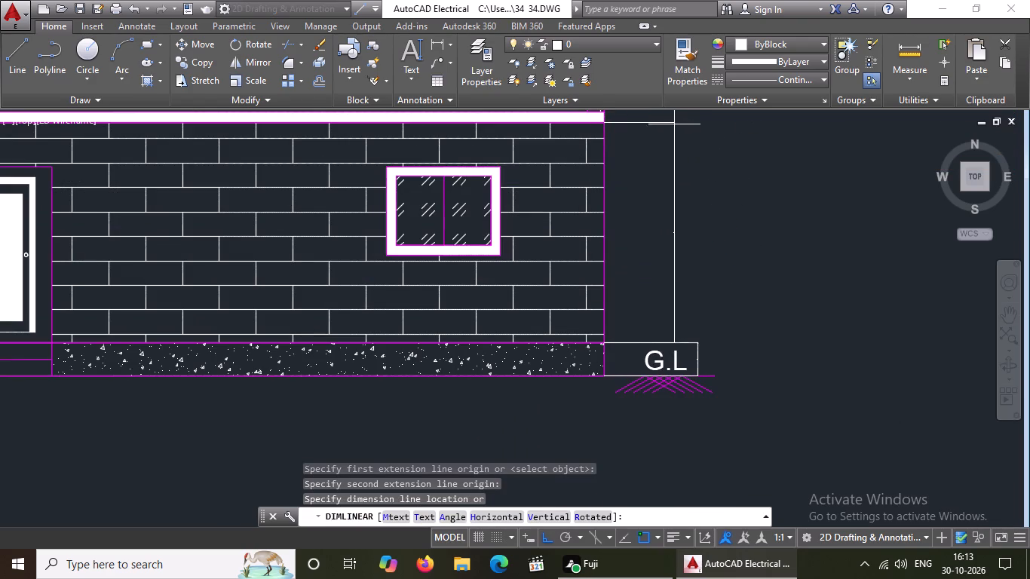
scroll(697, 127, up, 2)
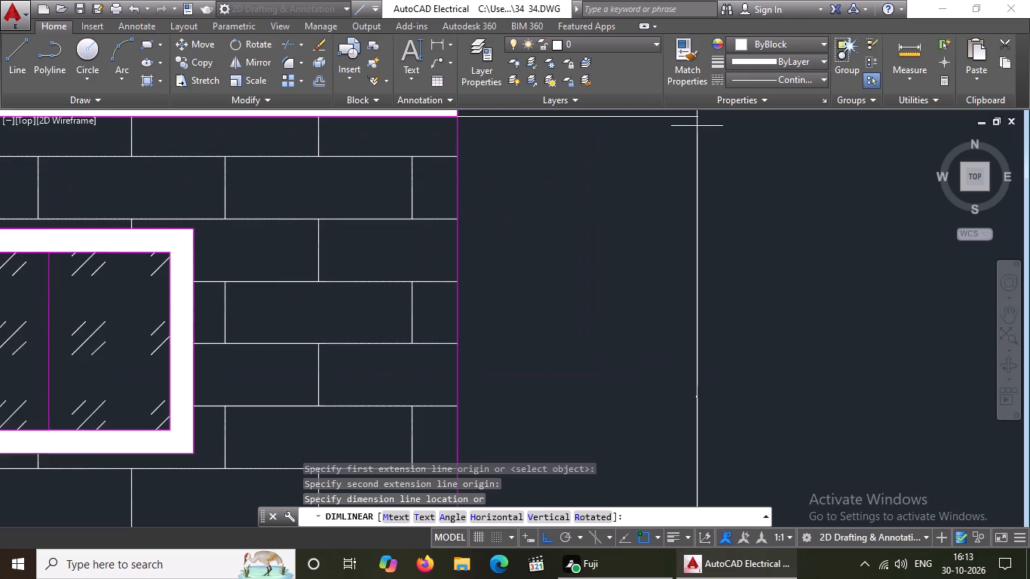
scroll(697, 124, down, 2)
scroll(697, 305, up, 1)
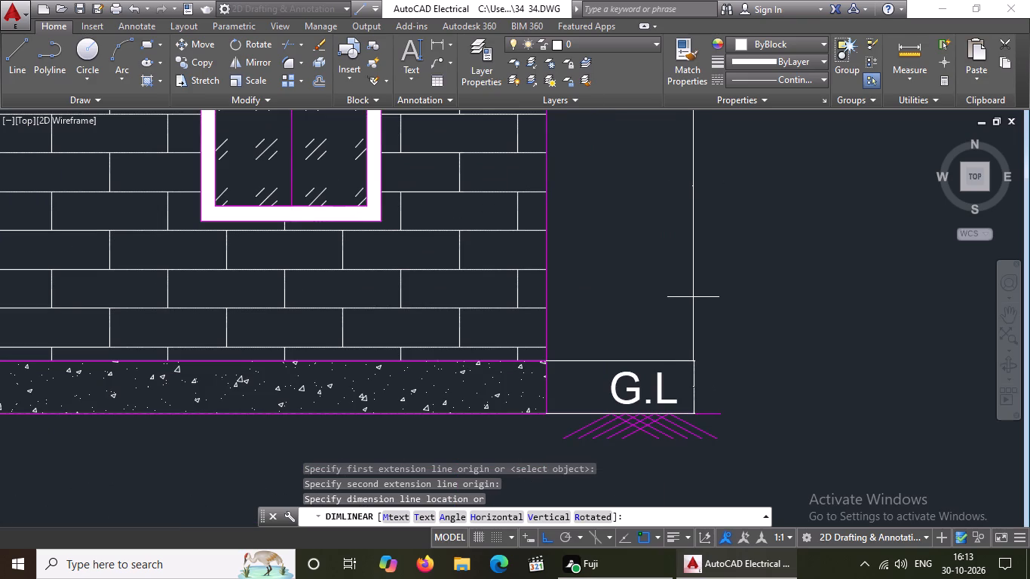
click(694, 296)
Add a vertical linear dimension from the right window's bottom corner to the plinth top, with its line between the wall edge and the wall-height dimension.
scroll(682, 301, down, 3)
scroll(704, 316, up, 5)
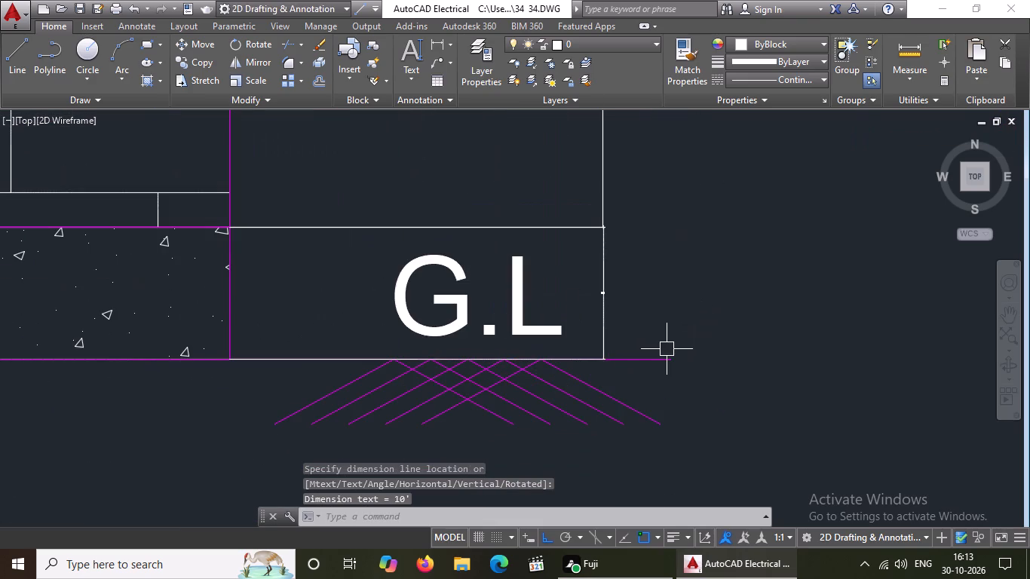
scroll(664, 347, down, 6)
middle_drag(679, 310, 675, 337)
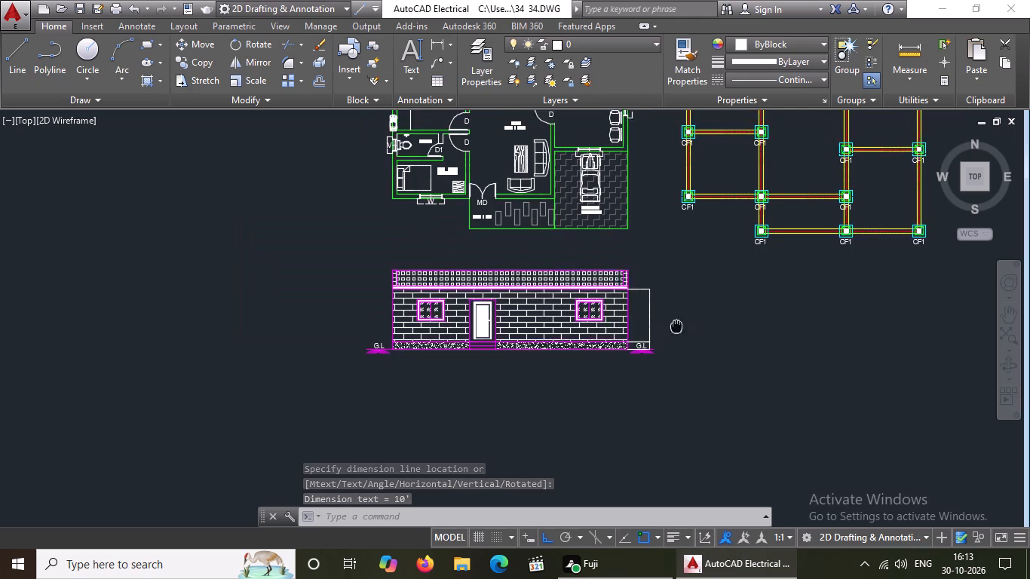
middle_drag(675, 337, 658, 421)
text(DIMLIN)
key(Return)
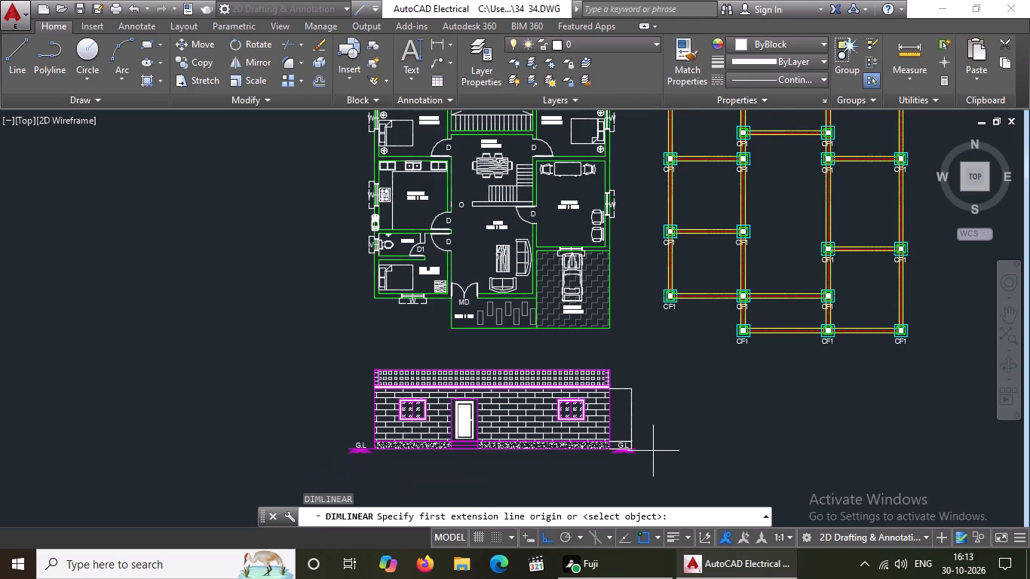
scroll(612, 447, up, 2)
scroll(525, 412, up, 1)
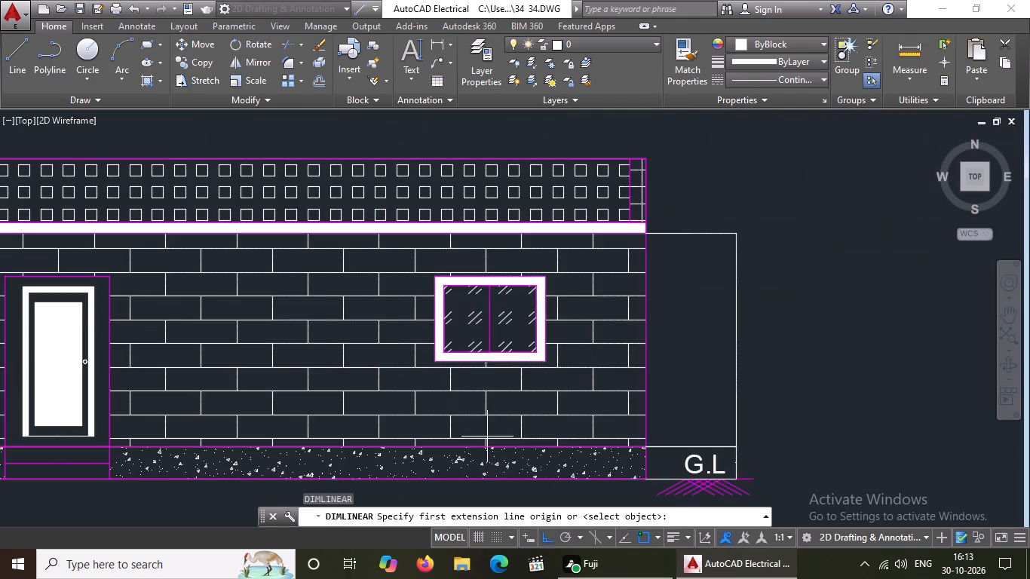
click(541, 361)
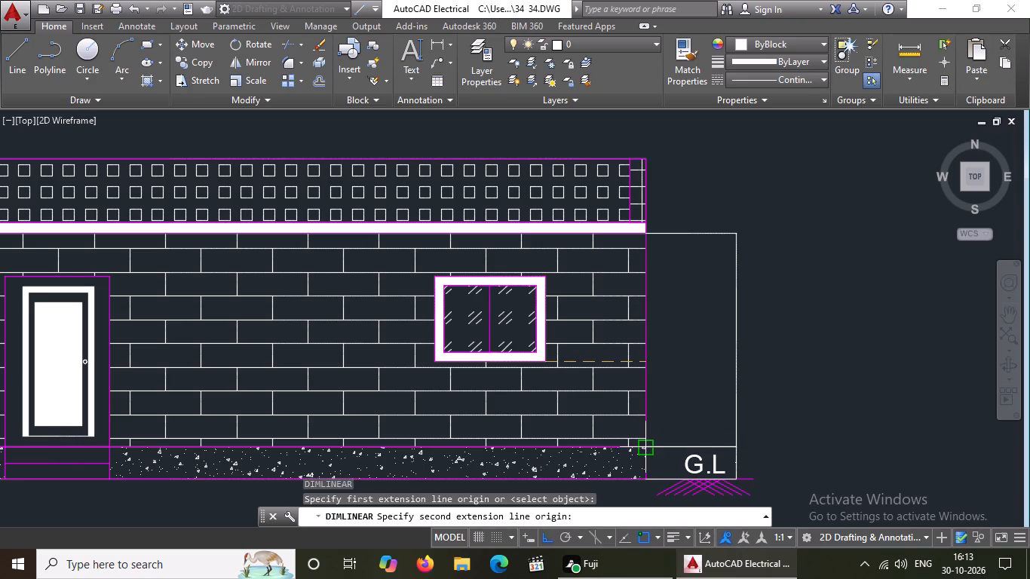
click(643, 447)
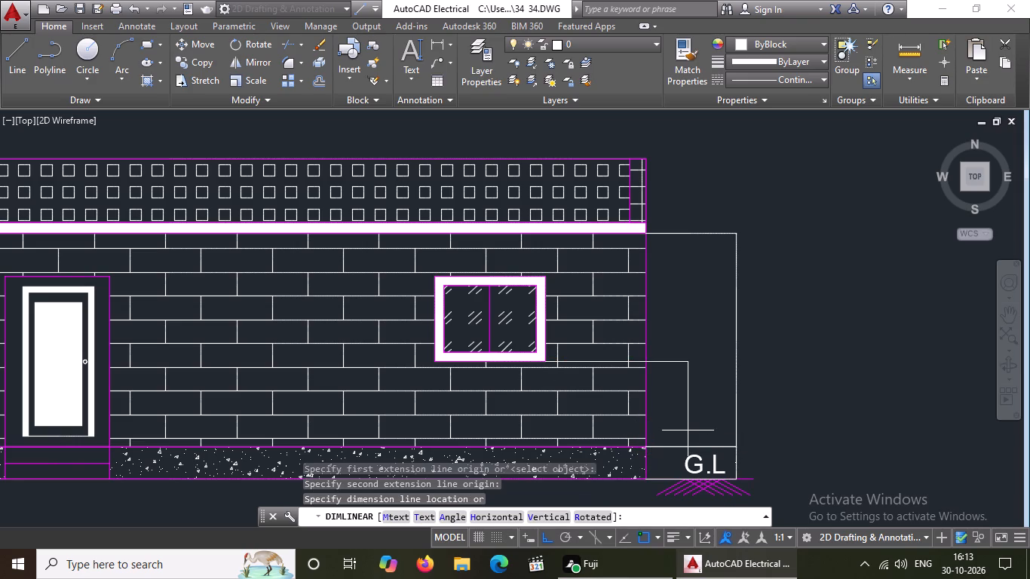
click(688, 430)
Add a vertical linear dimension for the roof slab thickness at the elevation's right edge, aligned with the wall-height dimension.
scroll(830, 385, down, 1)
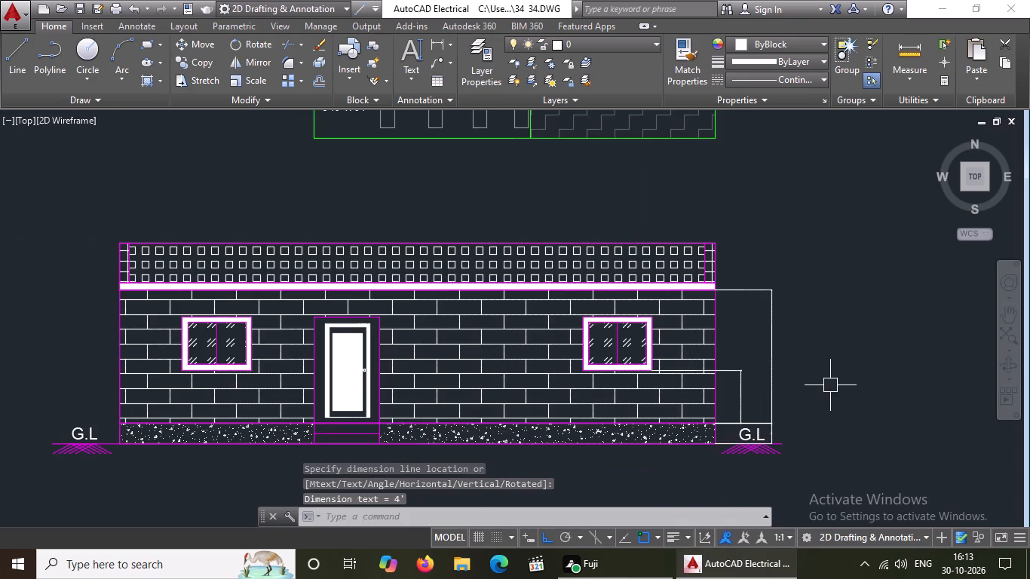
text(DIMLIN)
key(Return)
scroll(733, 315, up, 2)
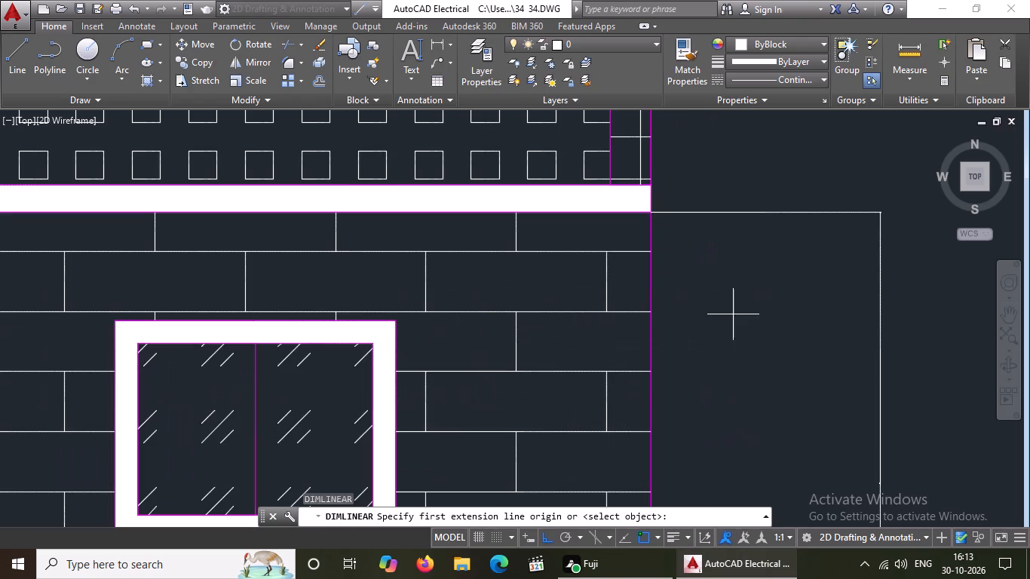
scroll(733, 314, up, 1)
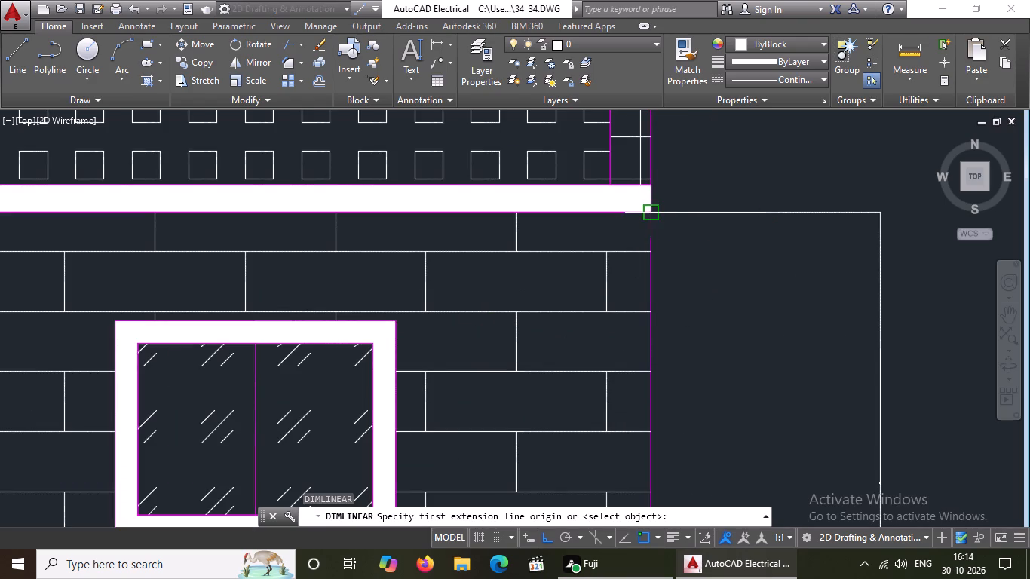
click(652, 213)
click(648, 182)
scroll(742, 180, down, 2)
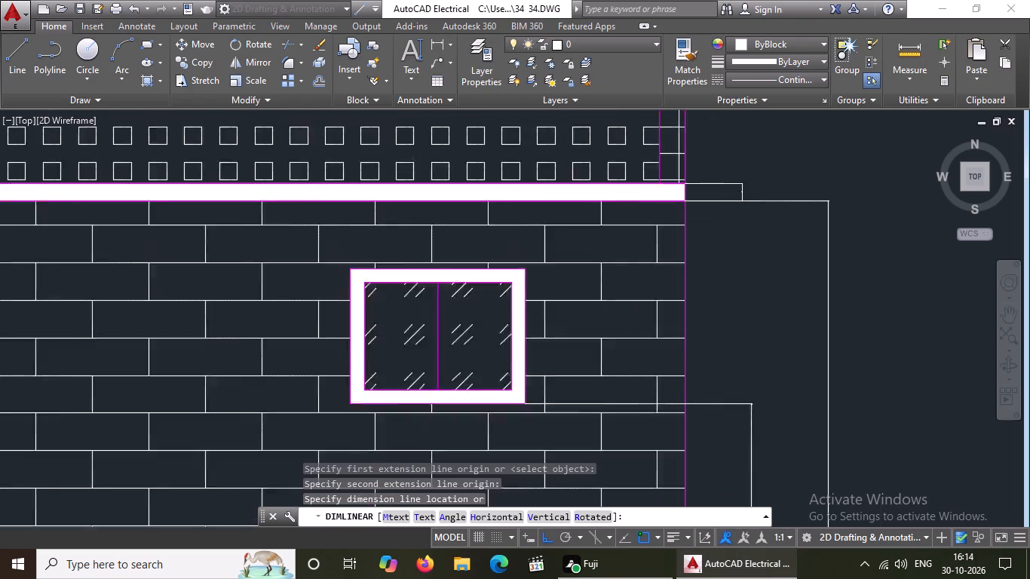
scroll(805, 191, up, 3)
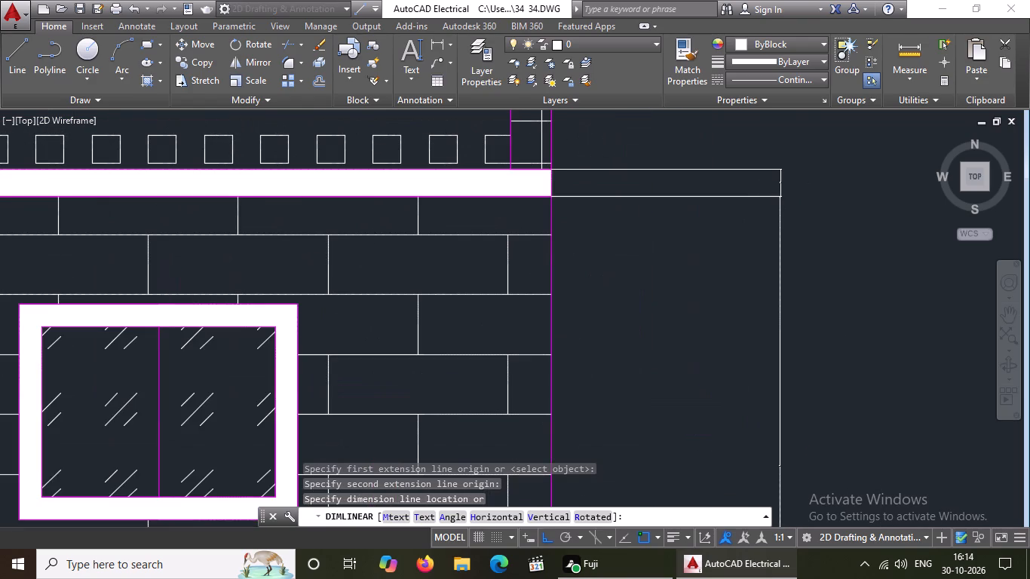
click(778, 186)
Add a vertical linear dimension from the parapet top to the slab top at the right edge, in line with the slab dimension.
scroll(703, 326, down, 1)
text(DIMLIN)
key(Return)
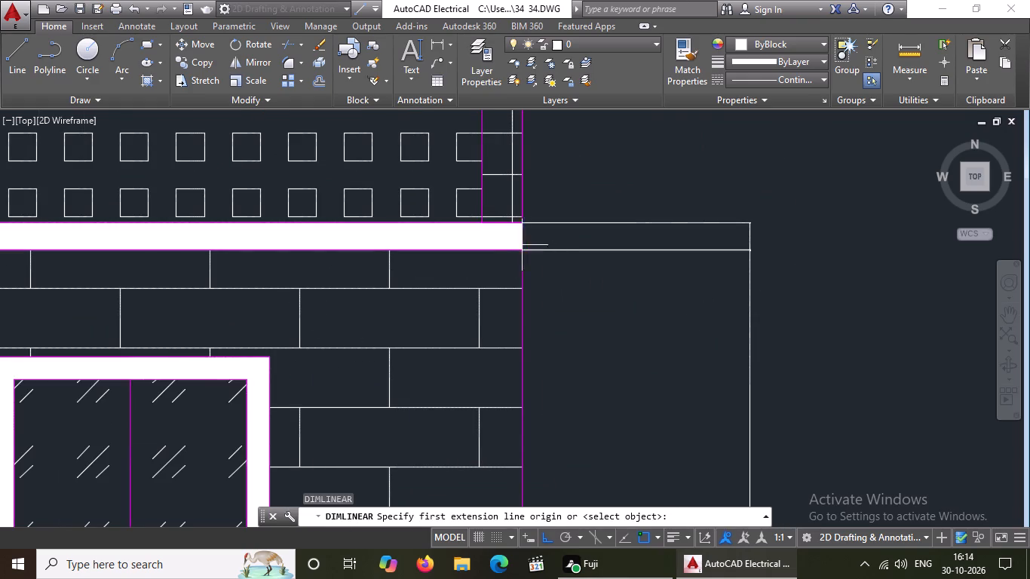
scroll(530, 208, down, 2)
scroll(544, 161, up, 2)
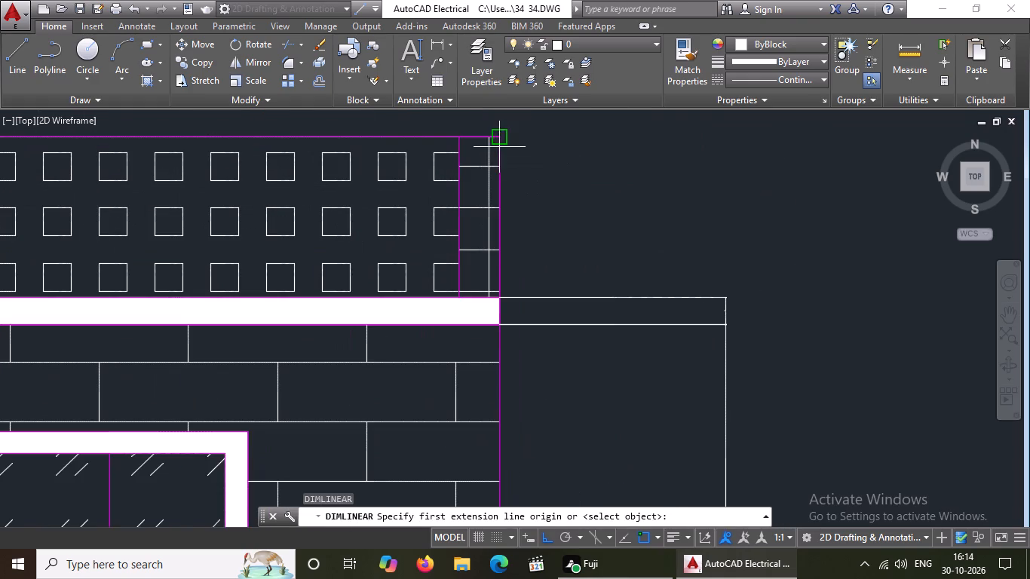
click(500, 140)
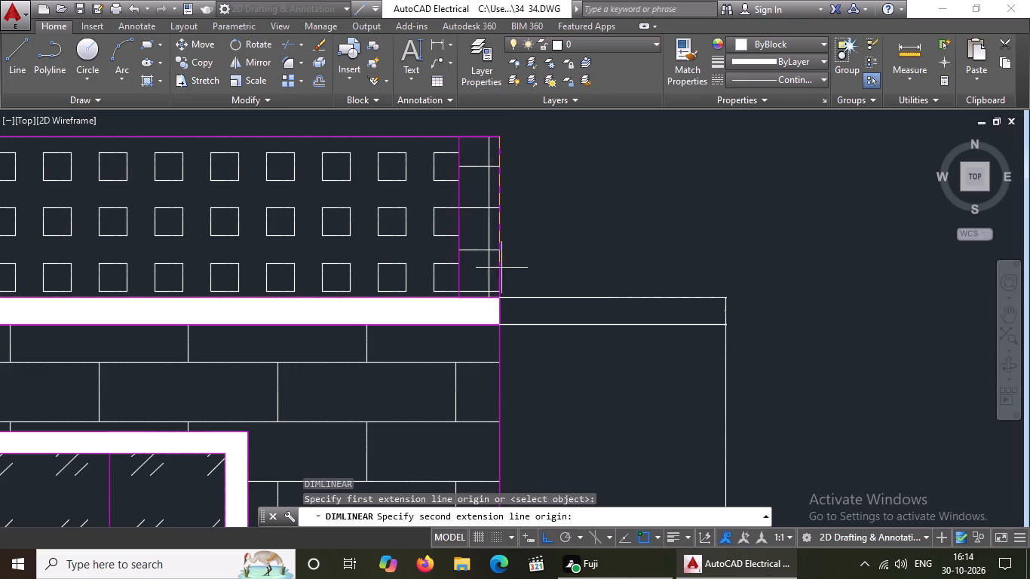
drag(496, 295, 537, 294)
scroll(731, 293, up, 3)
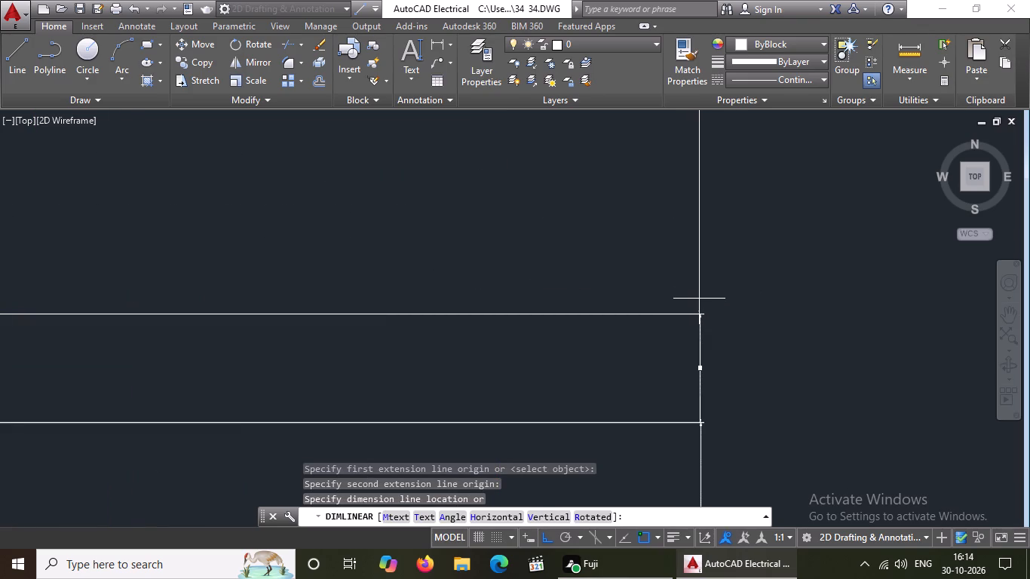
click(700, 299)
Set the arrow size of the window sill height dimension to 5" in its properties.
scroll(703, 308, down, 4)
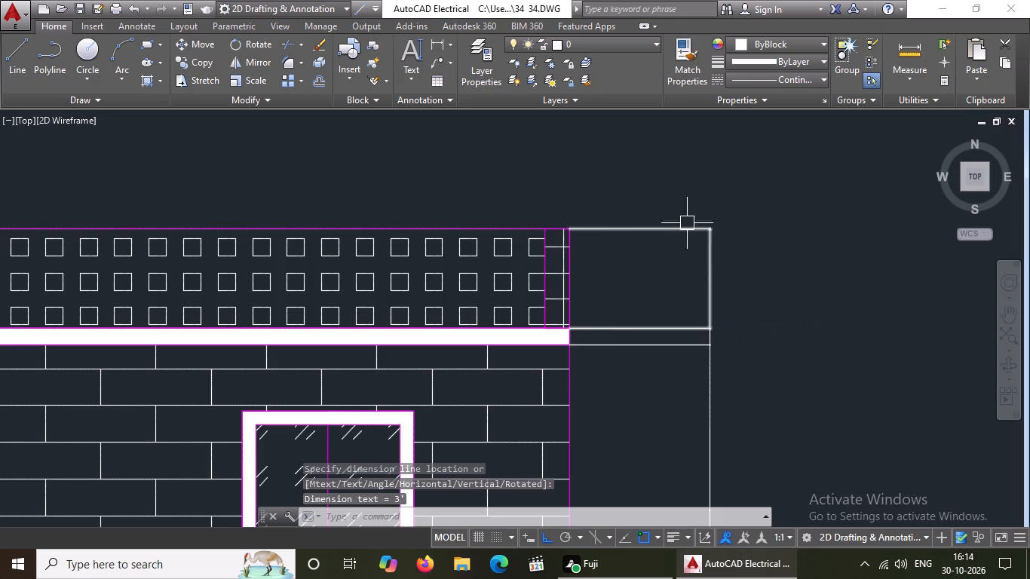
scroll(687, 223, down, 5)
scroll(725, 311, up, 2)
scroll(574, 245, up, 1)
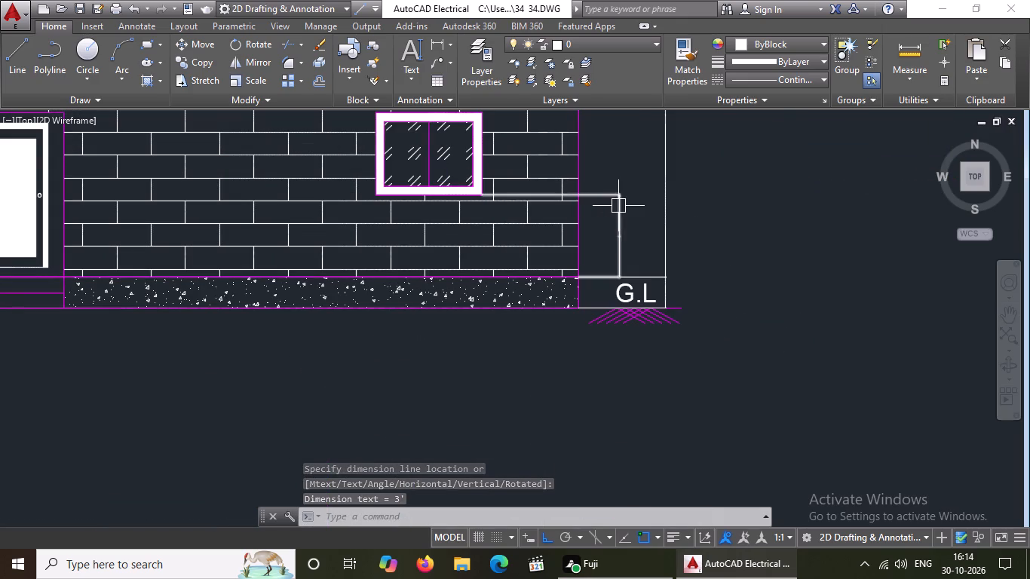
click(619, 206)
right_click(630, 174)
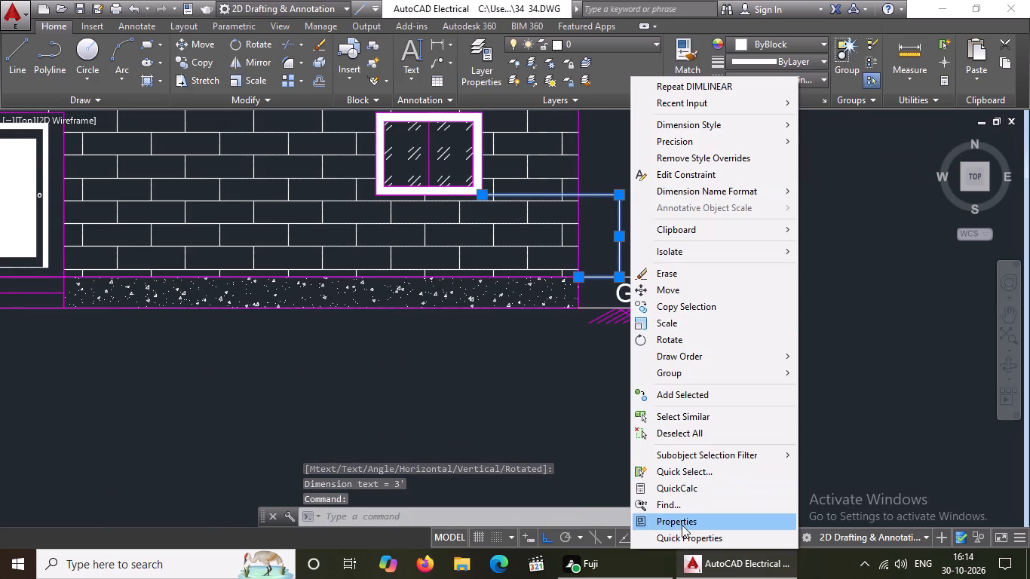
click(682, 525)
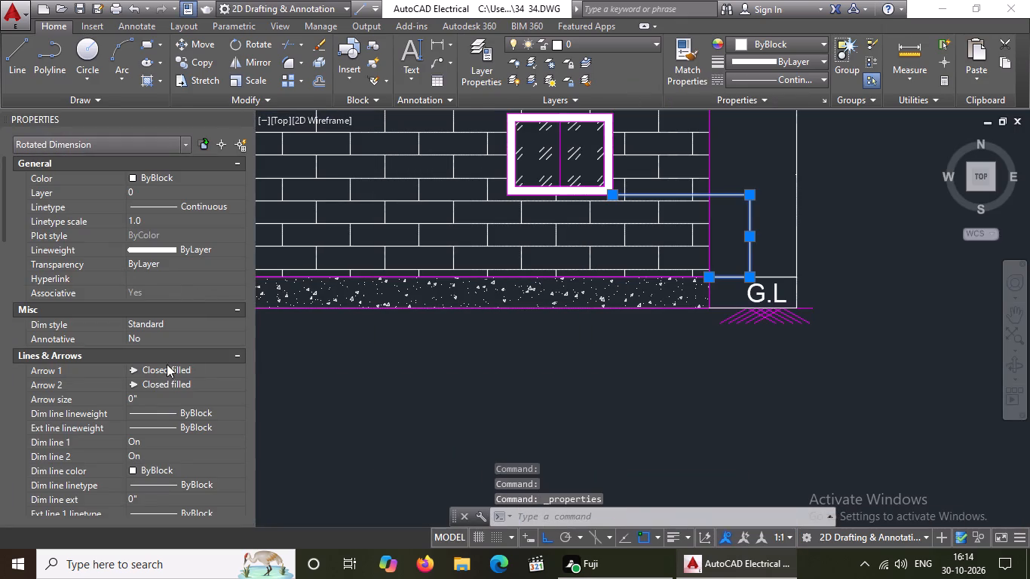
click(155, 399)
key(BackSpace)
key(BackSpace)
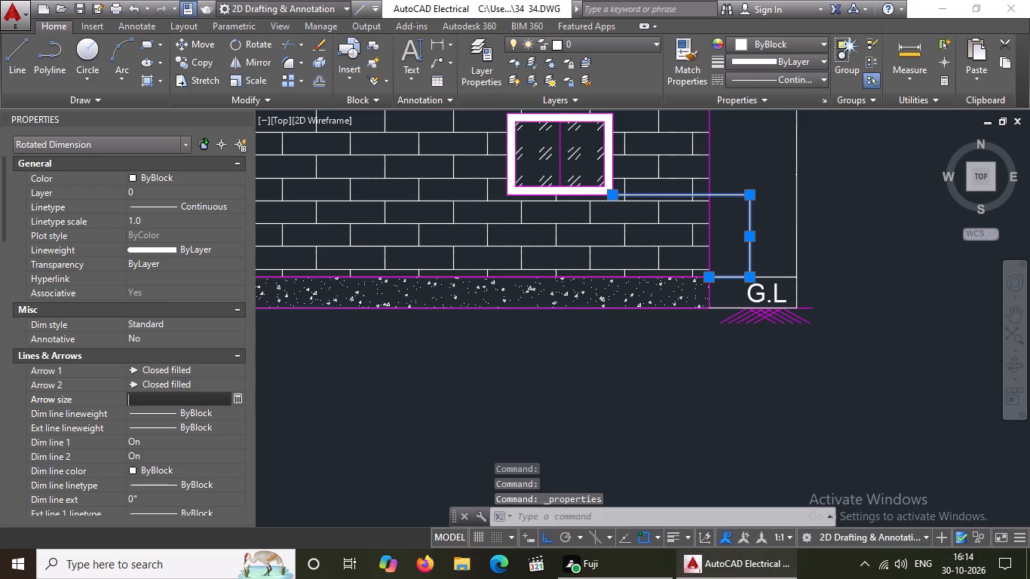
key(5)
key(shift+quotedbl)
key(Return)
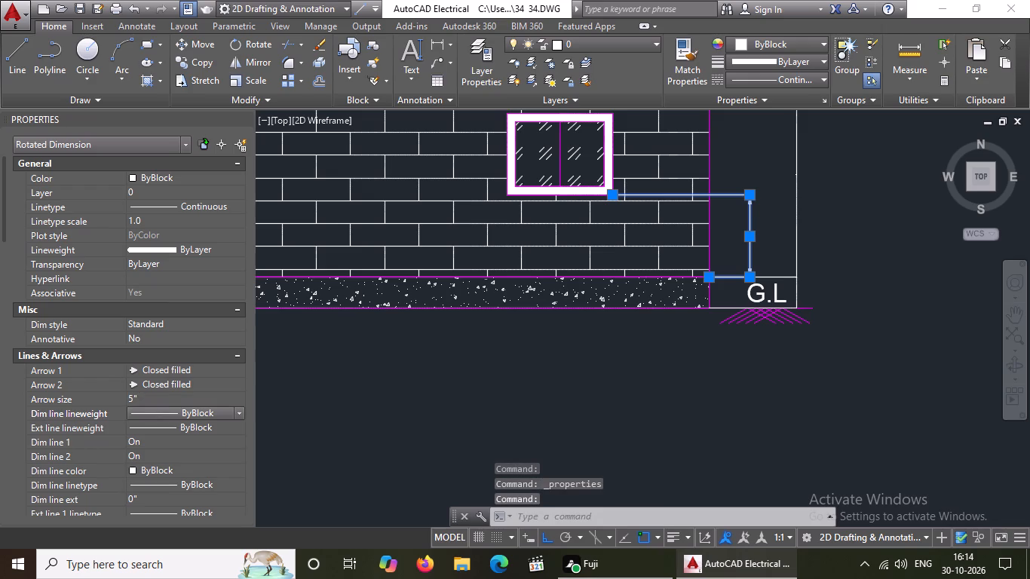
Set the text height of the window sill height dimension to 5" and clear the selection.
scroll(113, 371, down, 2)
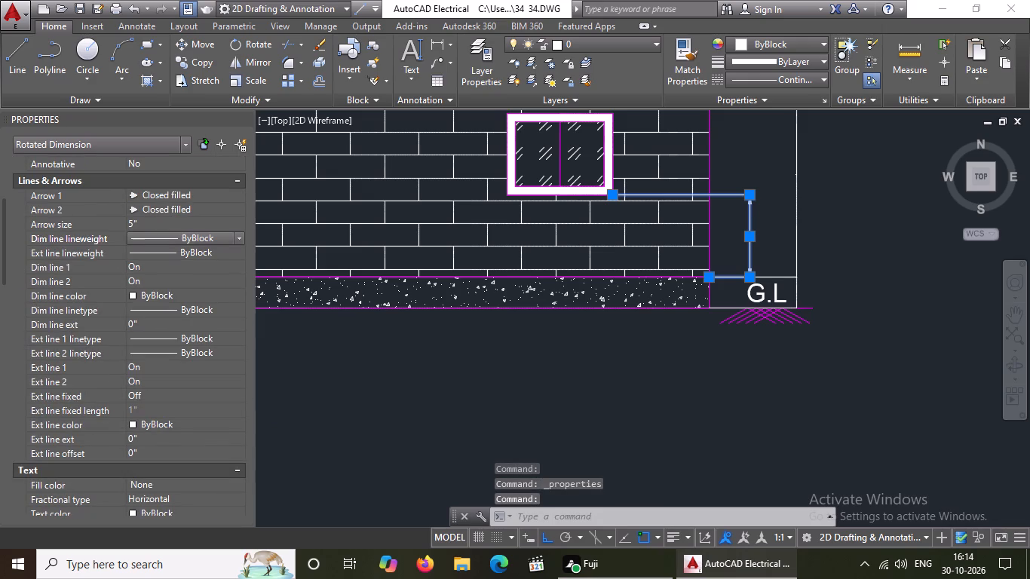
scroll(121, 375, down, 2)
click(152, 357)
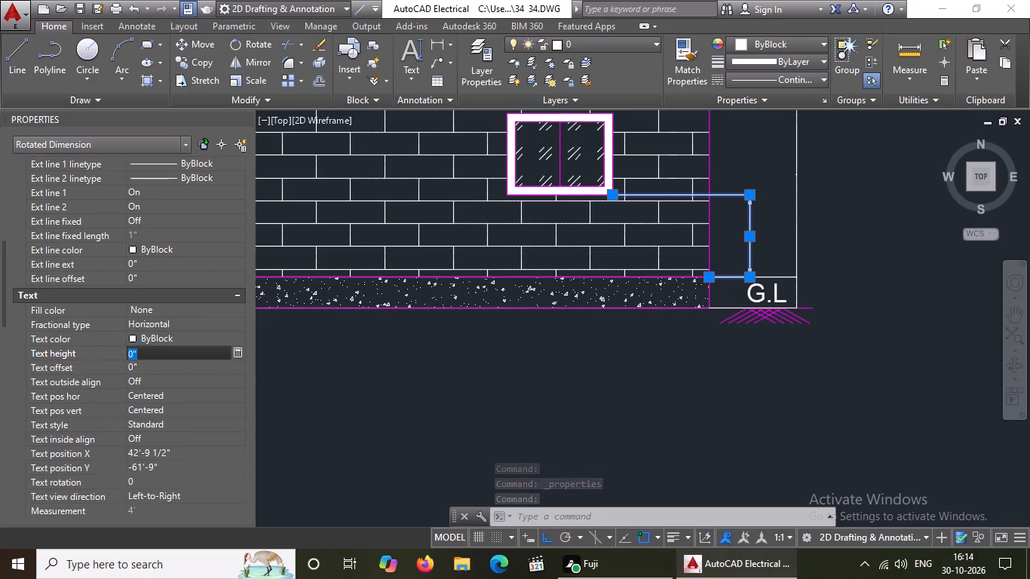
key(BackSpace)
key(BackSpace)
key(5)
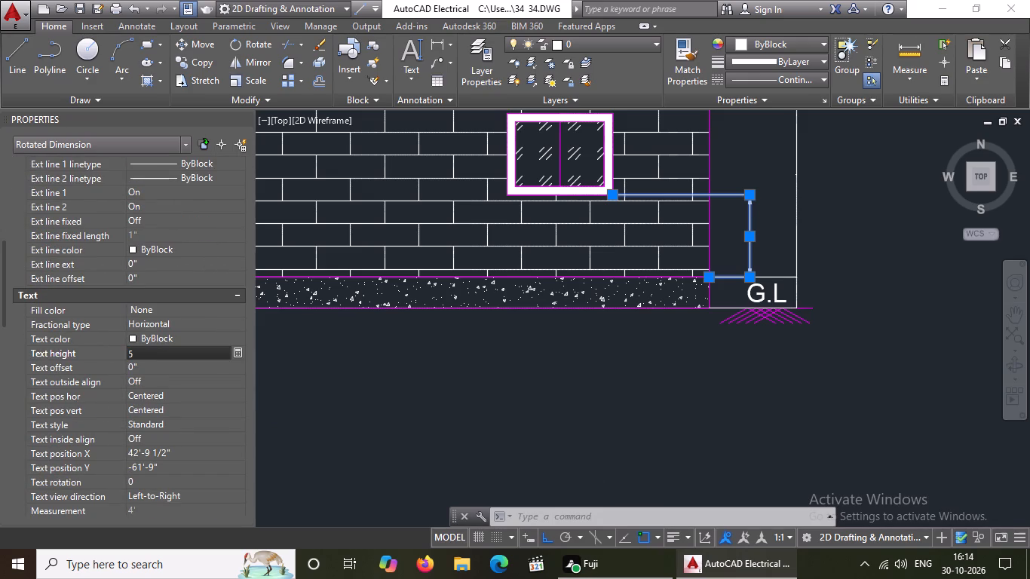
key(shift+quotedbl)
key(Return)
key(Escape)
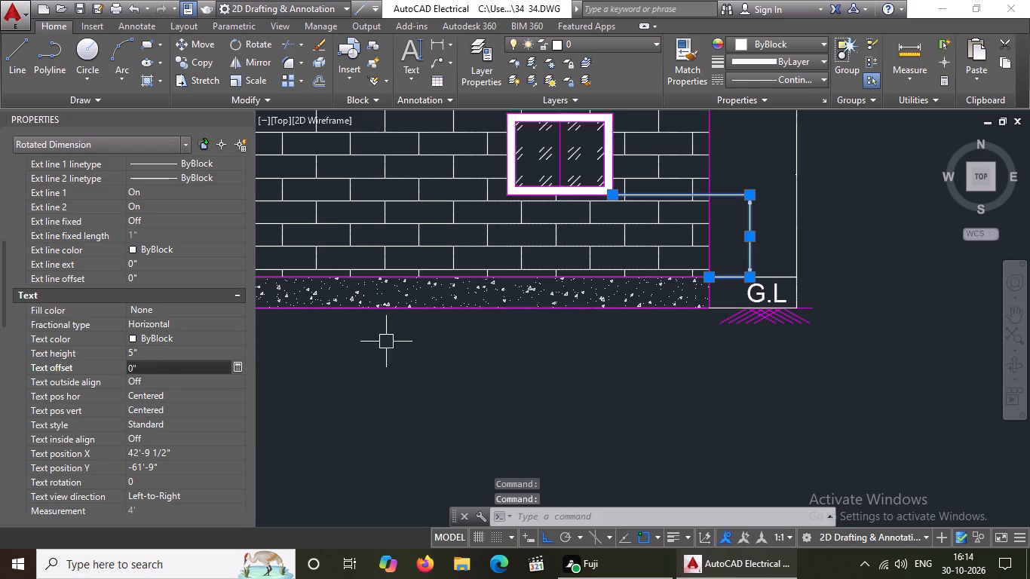
key(Escape)
Set the arrow size of the plinth height dimension beside the G.L text to 5".
scroll(578, 302, down, 3)
scroll(639, 273, up, 3)
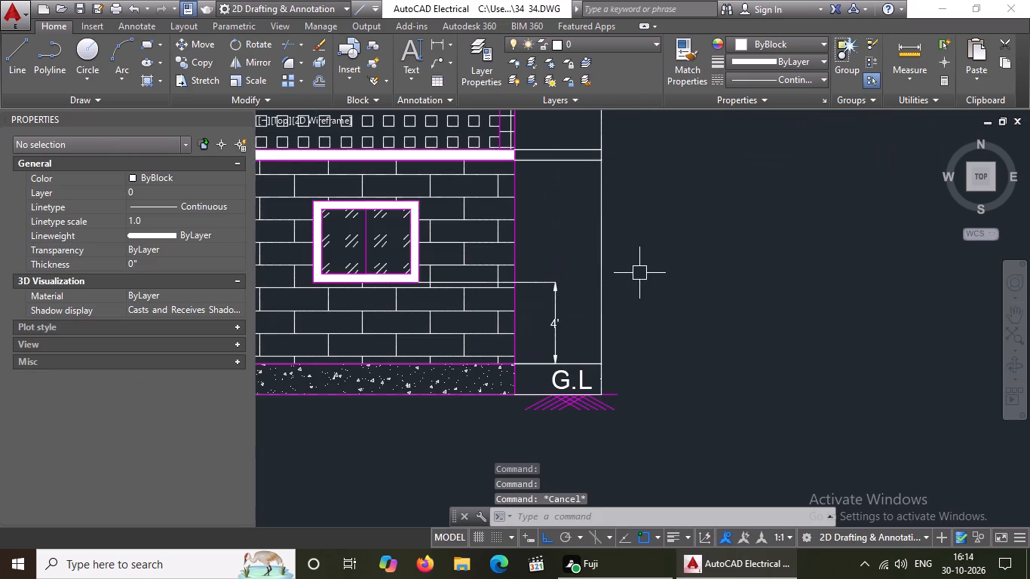
scroll(596, 380, up, 1)
click(608, 380)
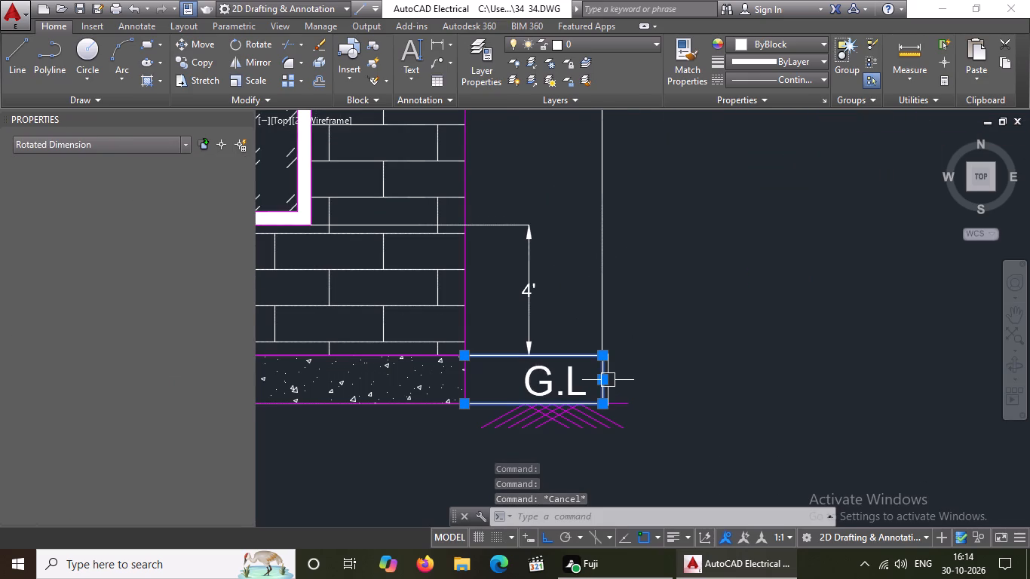
click(158, 394)
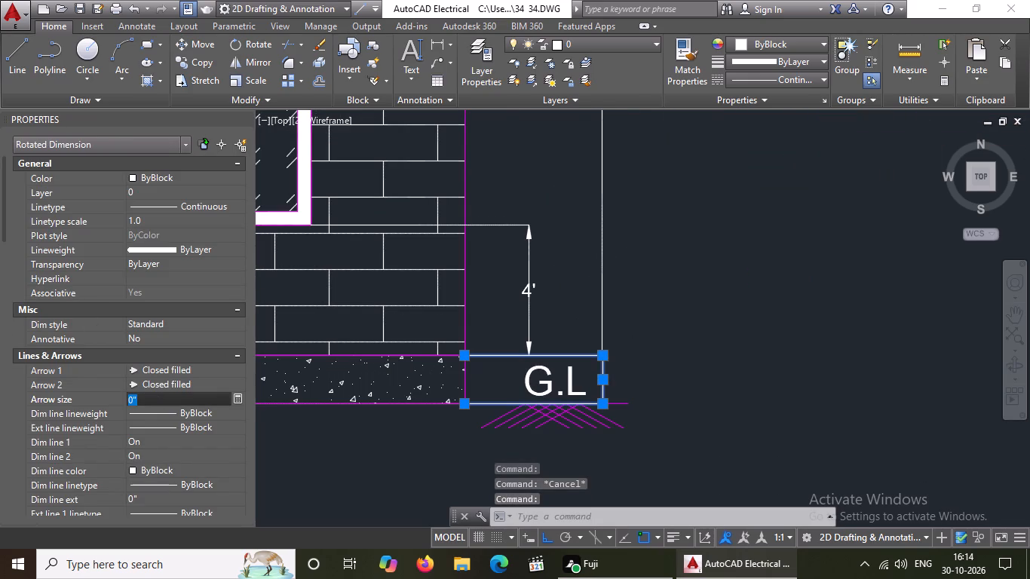
key(BackSpace)
key(BackSpace)
key(5)
key(shift+quotedbl)
key(Return)
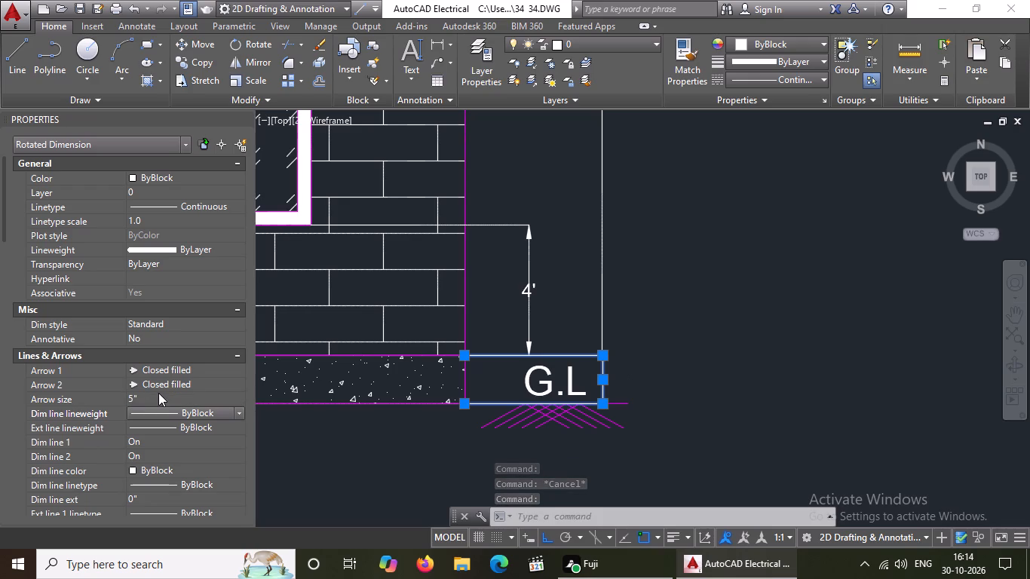
Set the text height of the plinth height dimension to 5" and clear the selection.
scroll(170, 406, down, 6)
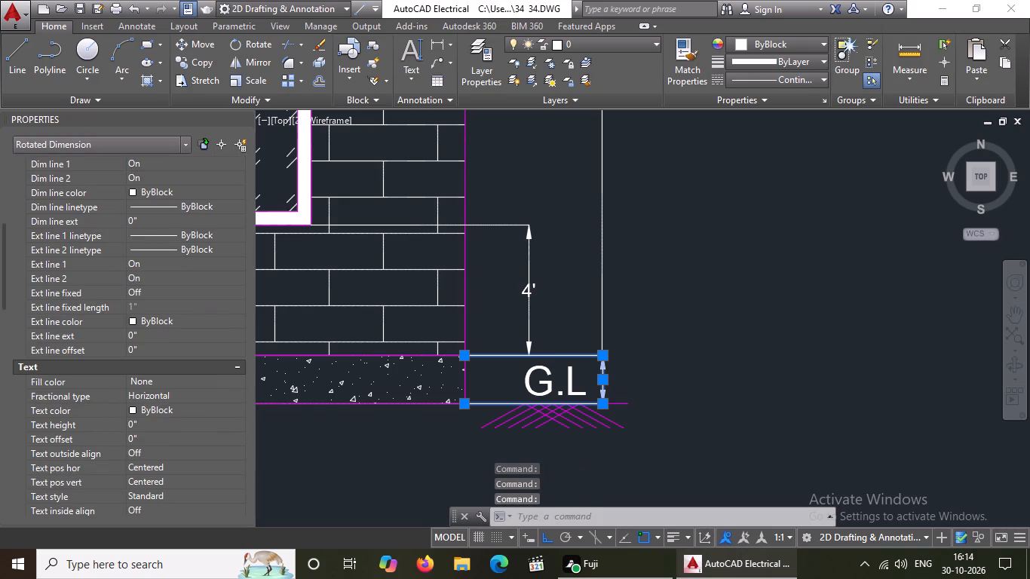
click(155, 429)
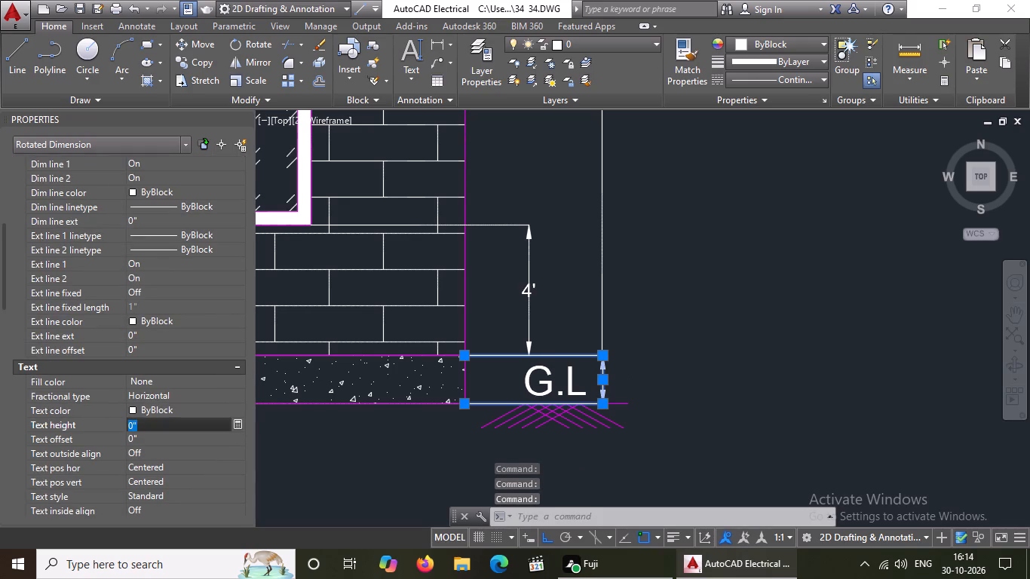
key(BackSpace)
key(BackSpace)
key(5)
key(shift+quotedbl)
key(Return)
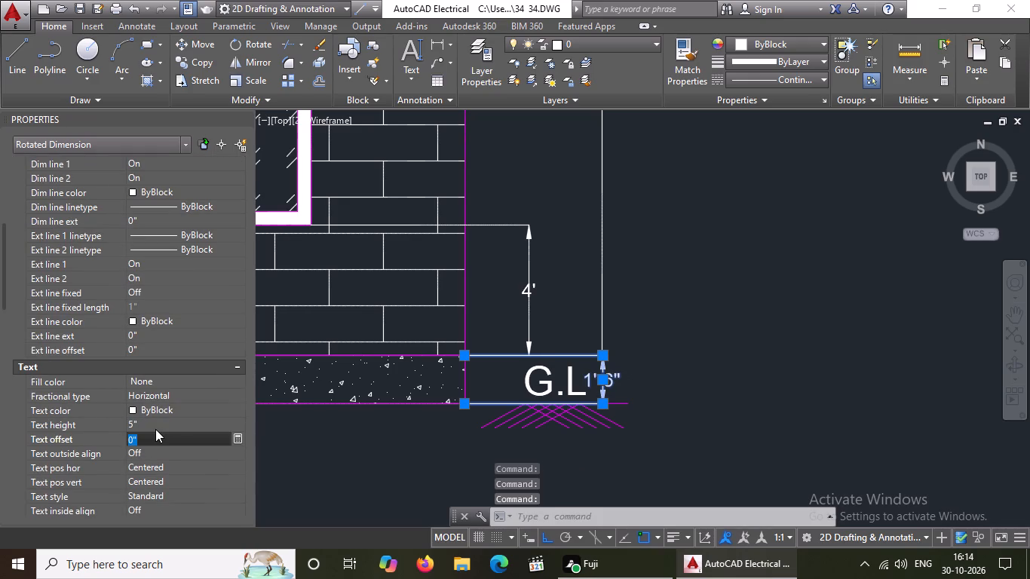
key(Escape)
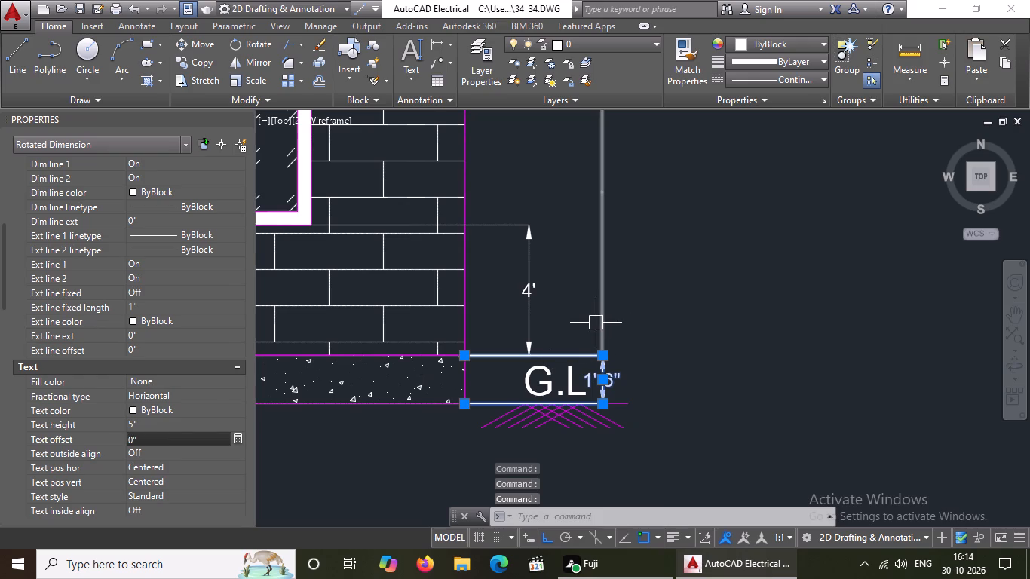
scroll(591, 342, down, 2)
key(Escape)
Set the arrow size of the wall height dimension, between the plinth and the roof slab, to 5".
click(596, 293)
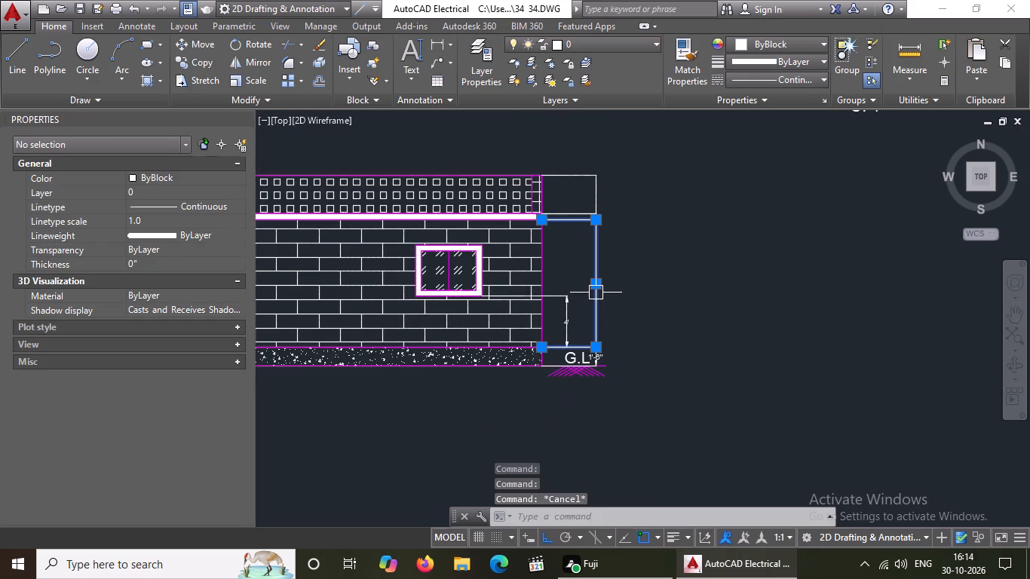
click(158, 397)
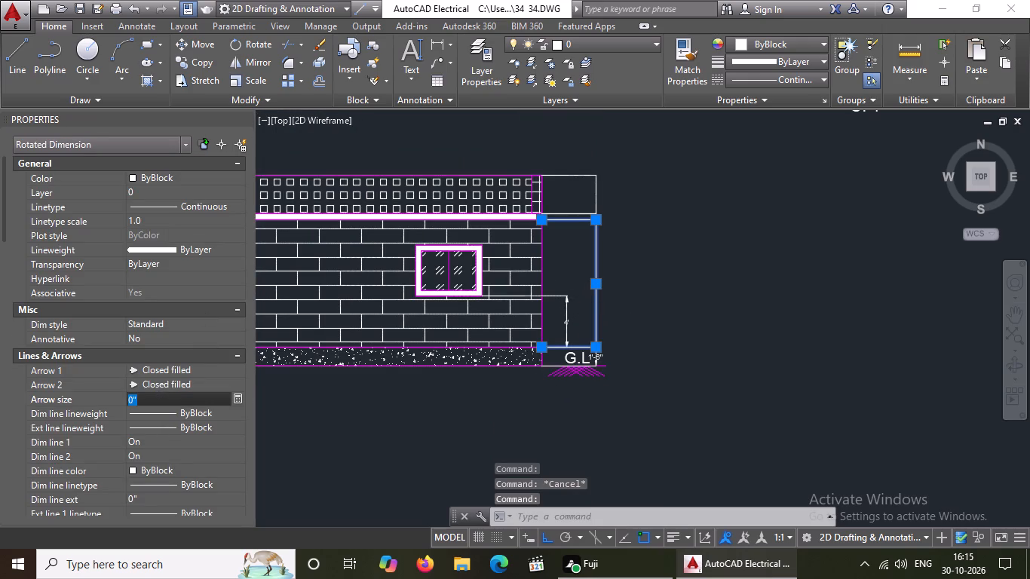
key(BackSpace)
key(BackSpace)
key(5)
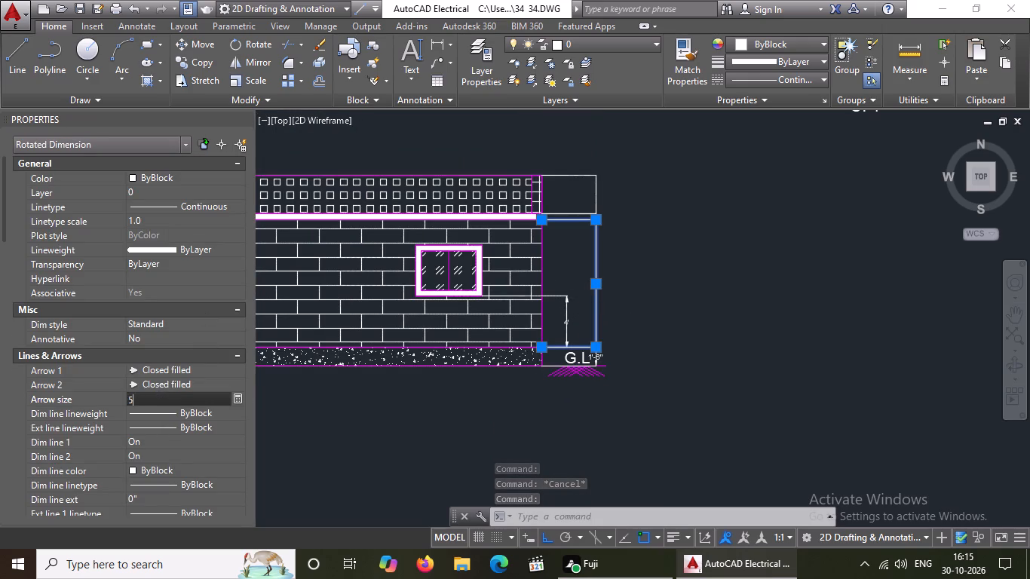
key(shift+quotedbl)
key(Return)
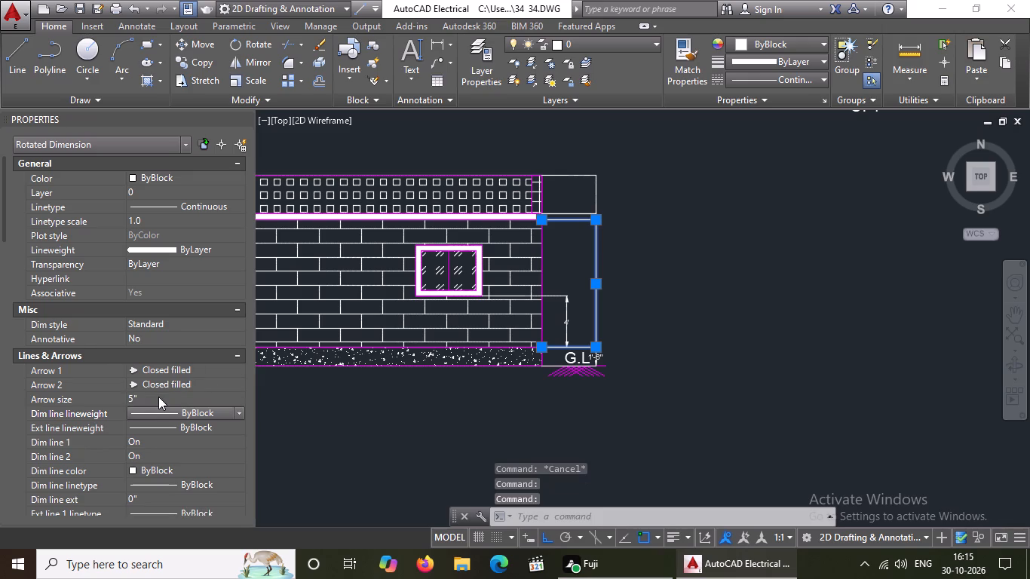
Set the text height of the wall height dimension to 5" and clear the selection.
scroll(160, 399, down, 2)
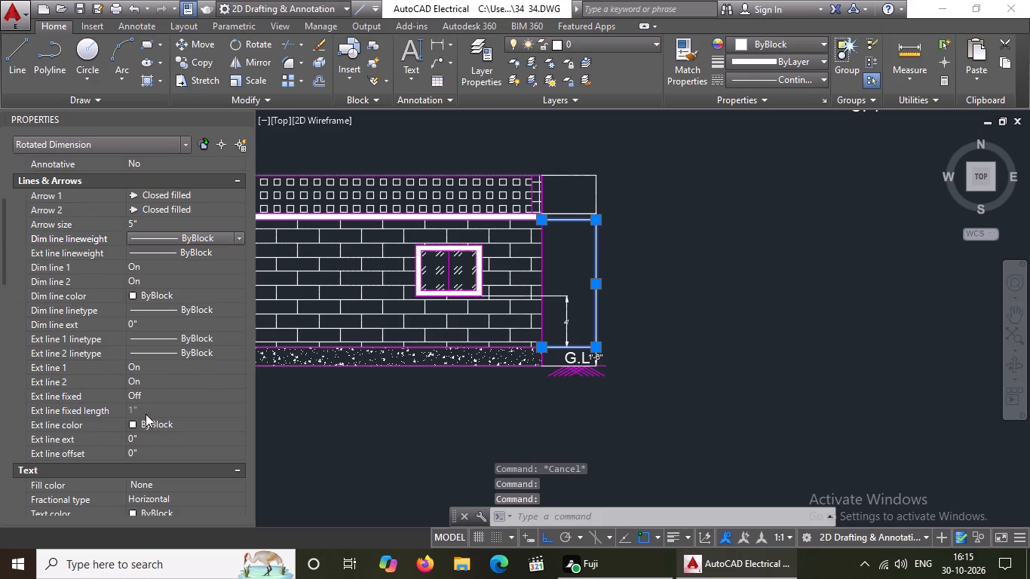
scroll(118, 408, down, 2)
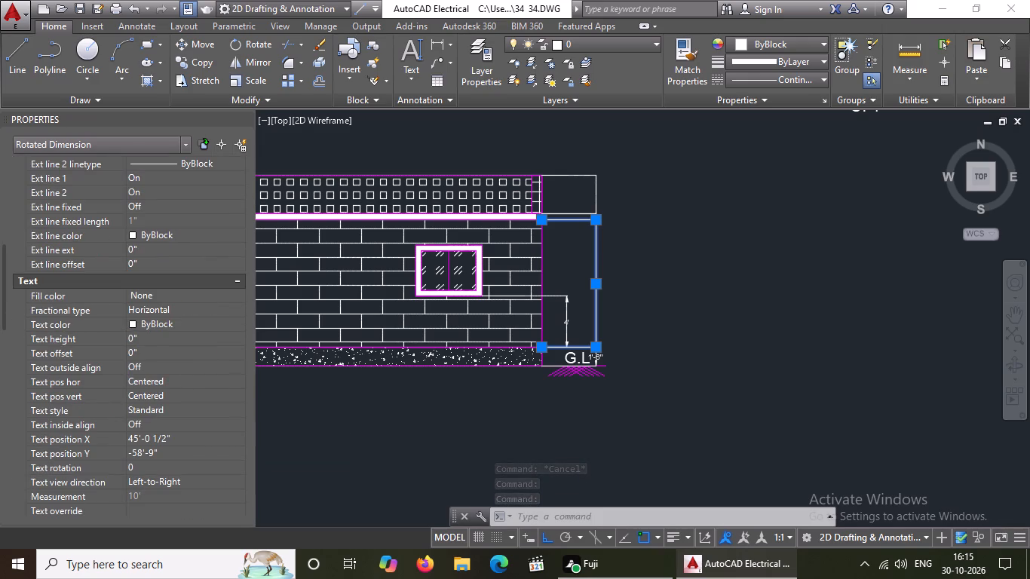
click(155, 342)
key(BackSpace)
key(BackSpace)
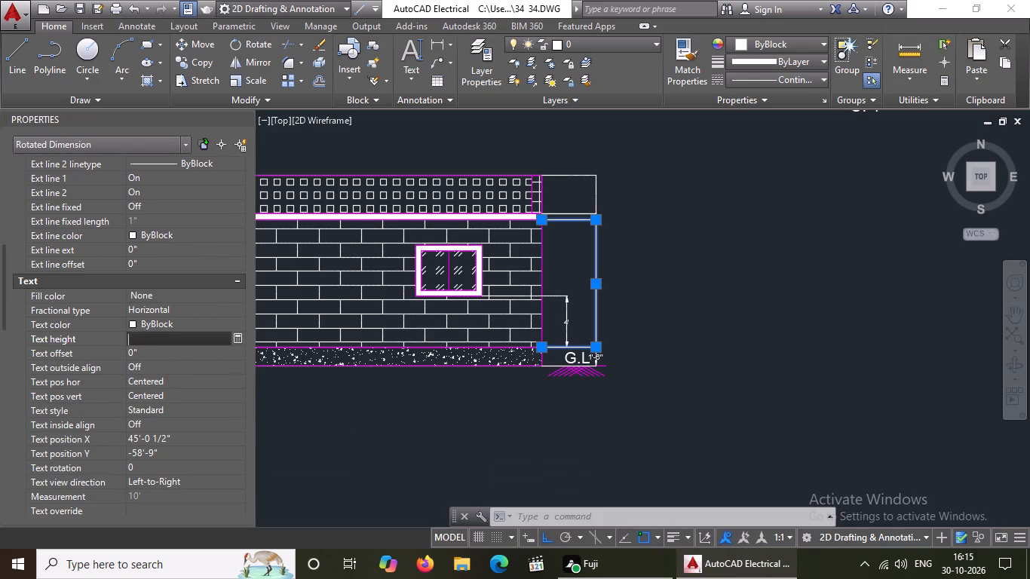
key(5)
key(shift+quotedbl)
key(Return)
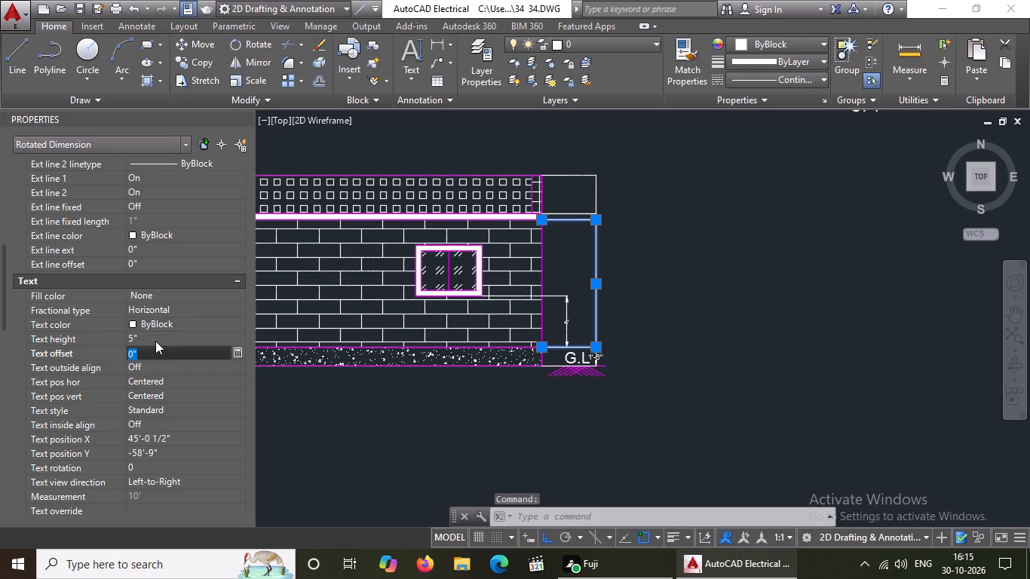
key(Escape)
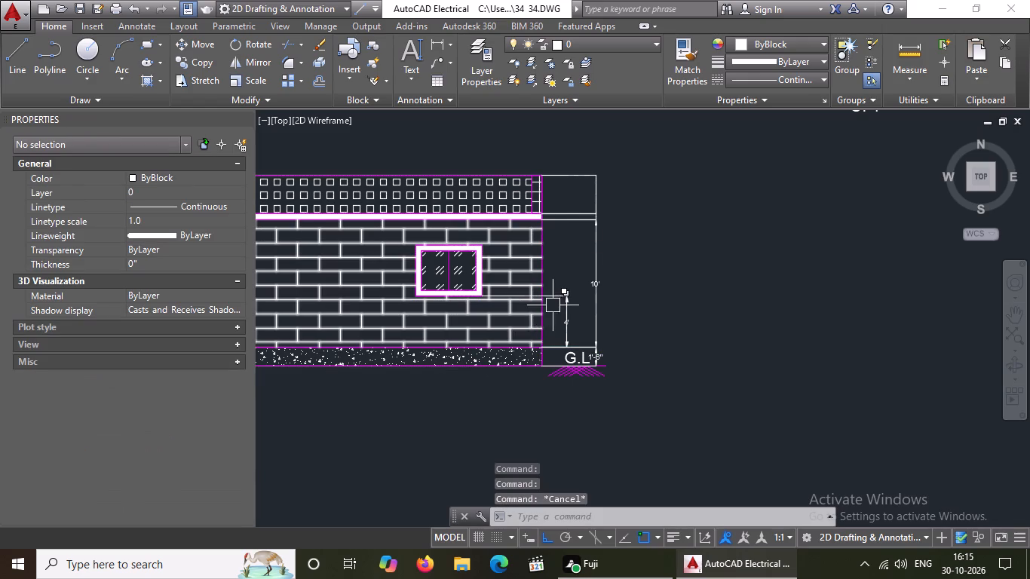
Set the arrow size of the roof slab thickness dimension to 5".
scroll(596, 225, up, 3)
click(590, 202)
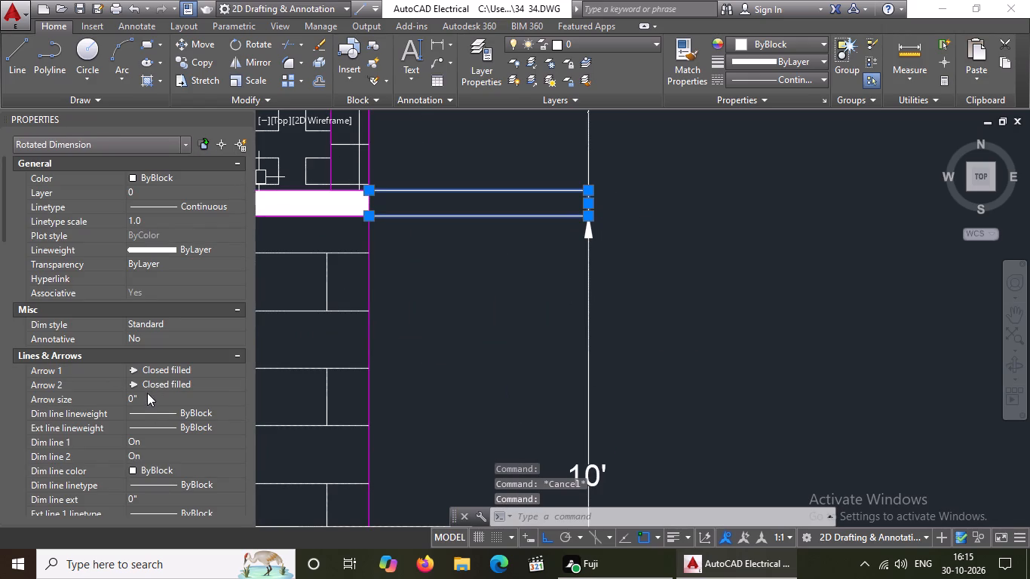
click(147, 393)
key(BackSpace)
key(BackSpace)
key(5)
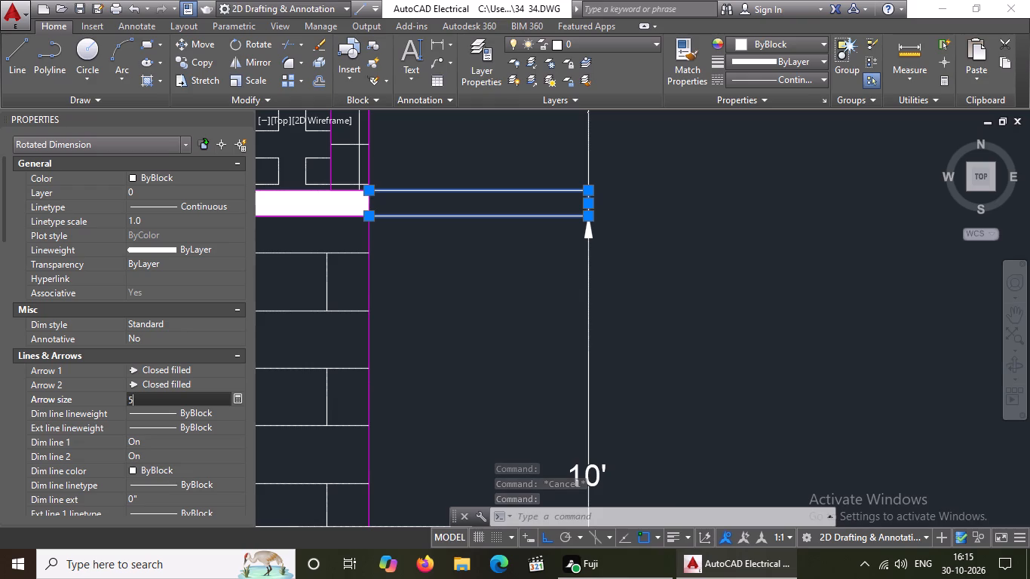
key(shift+quotedbl)
key(Return)
Set the text height of the roof slab thickness dimension to 5" and clear the selection.
scroll(154, 394, down, 4)
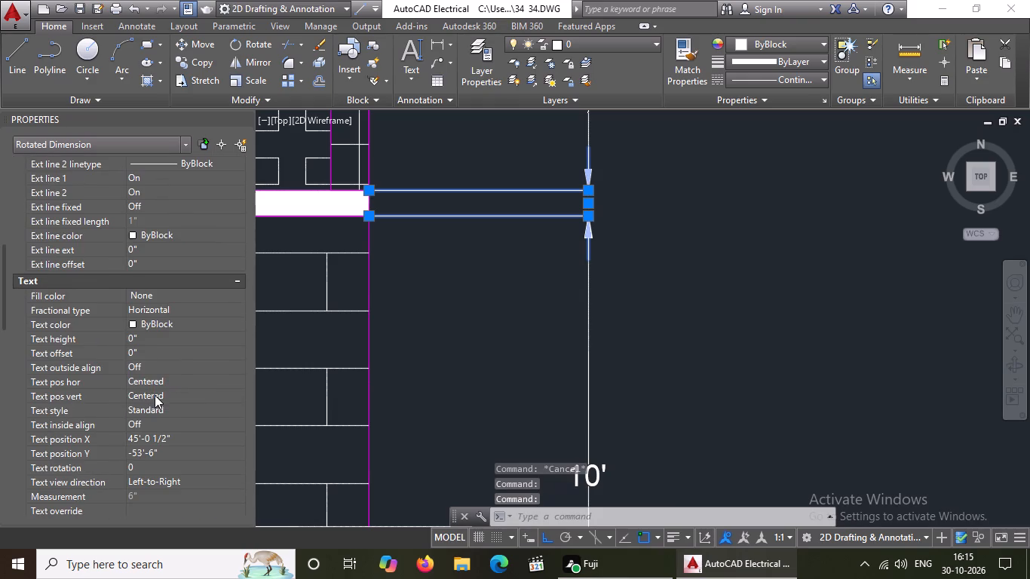
click(164, 341)
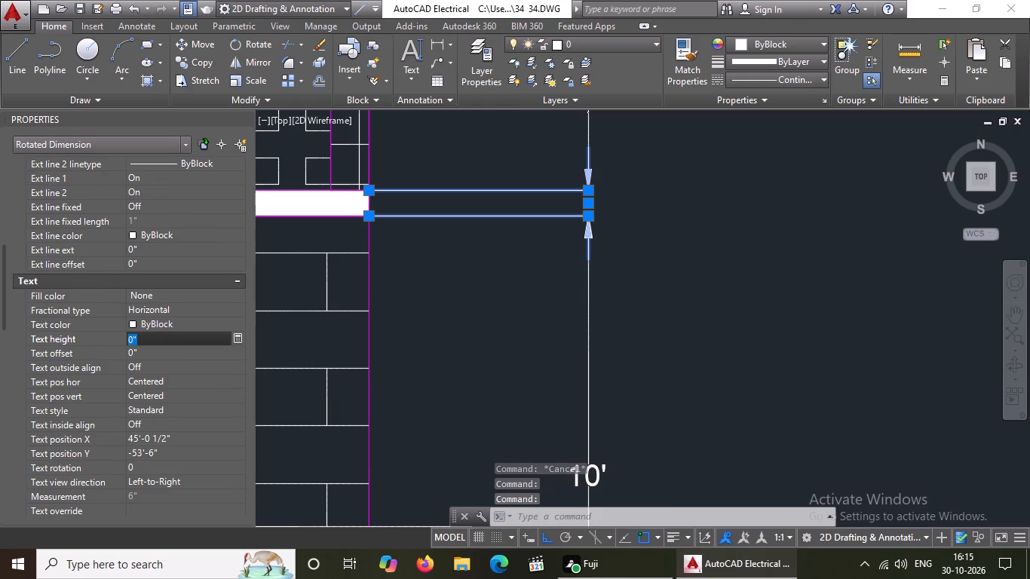
key(BackSpace)
key(BackSpace)
key(5)
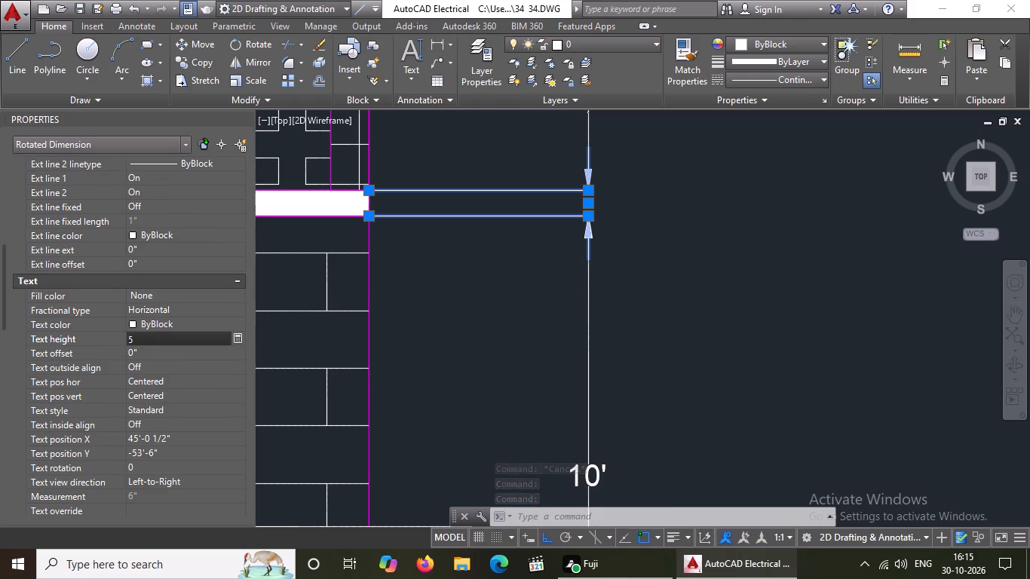
key(shift+quotedbl)
key(Return)
key(Escape)
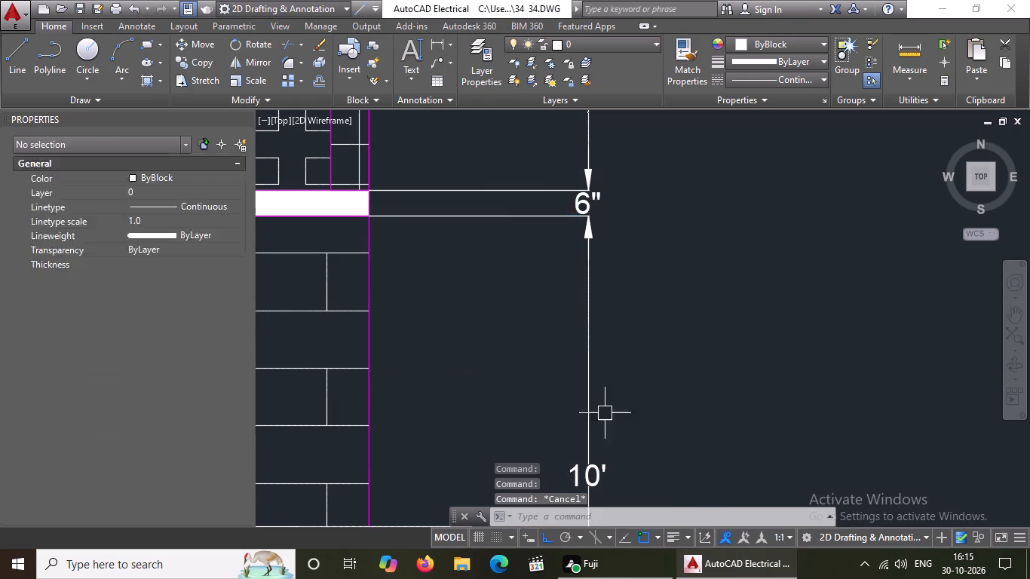
Set the arrow size of the parapet height dimension above the roof slab to 5".
scroll(572, 394, down, 3)
scroll(577, 317, up, 2)
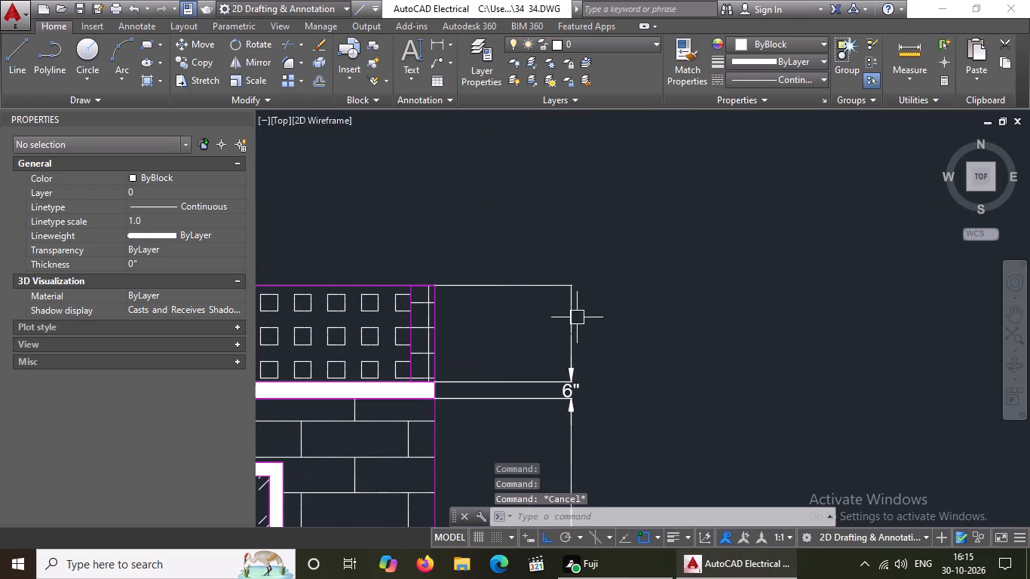
click(572, 319)
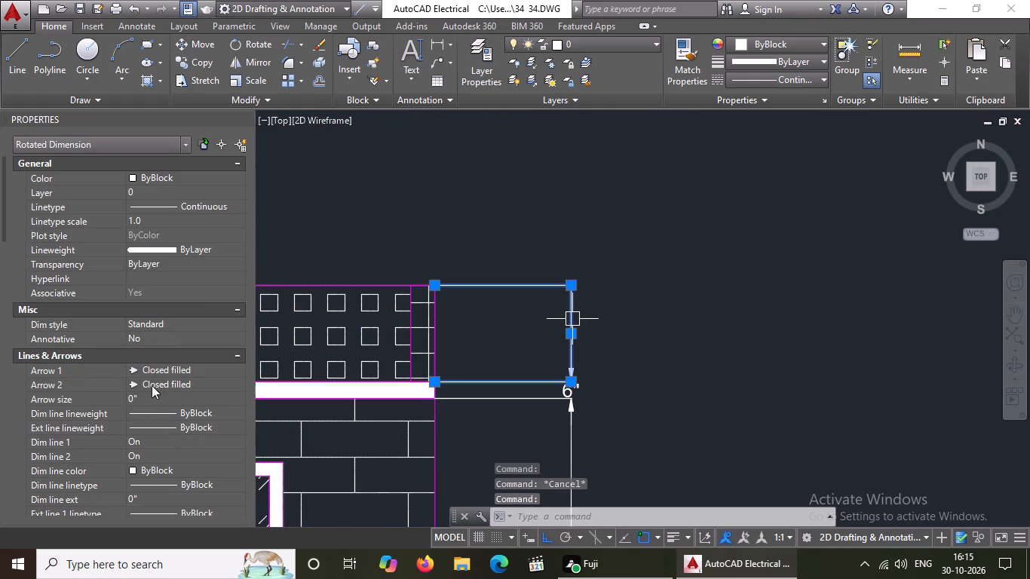
click(154, 397)
key(BackSpace)
key(BackSpace)
key(5)
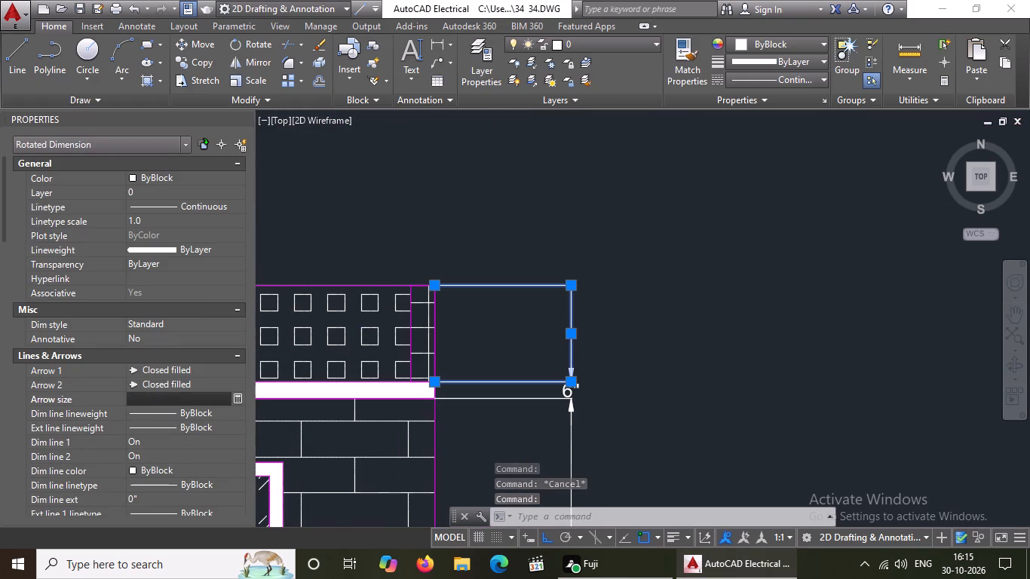
key(shift+quotedbl)
key(Return)
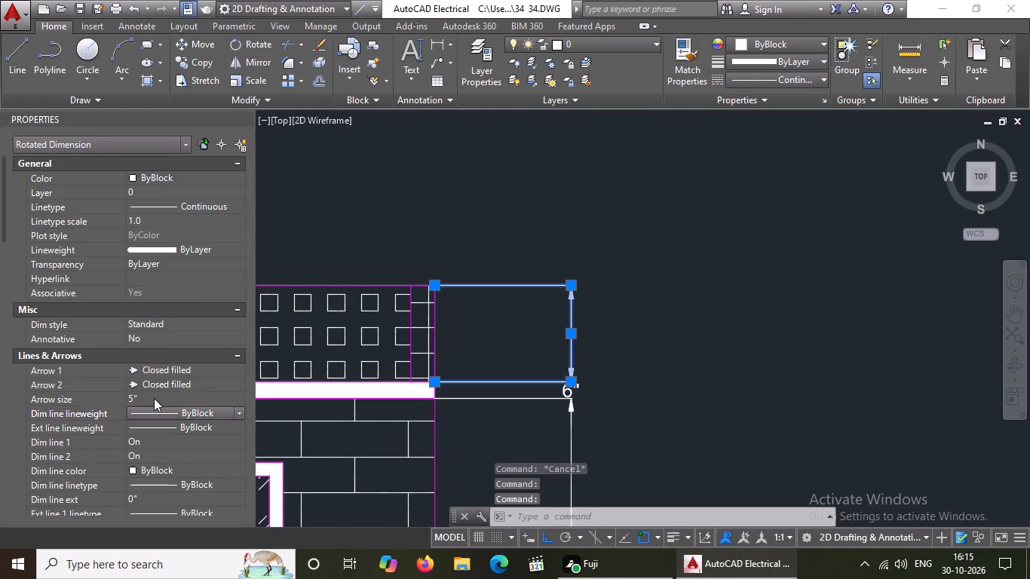
Set the text height of the parapet height dimension to 5" and clear the selection.
scroll(154, 398, down, 4)
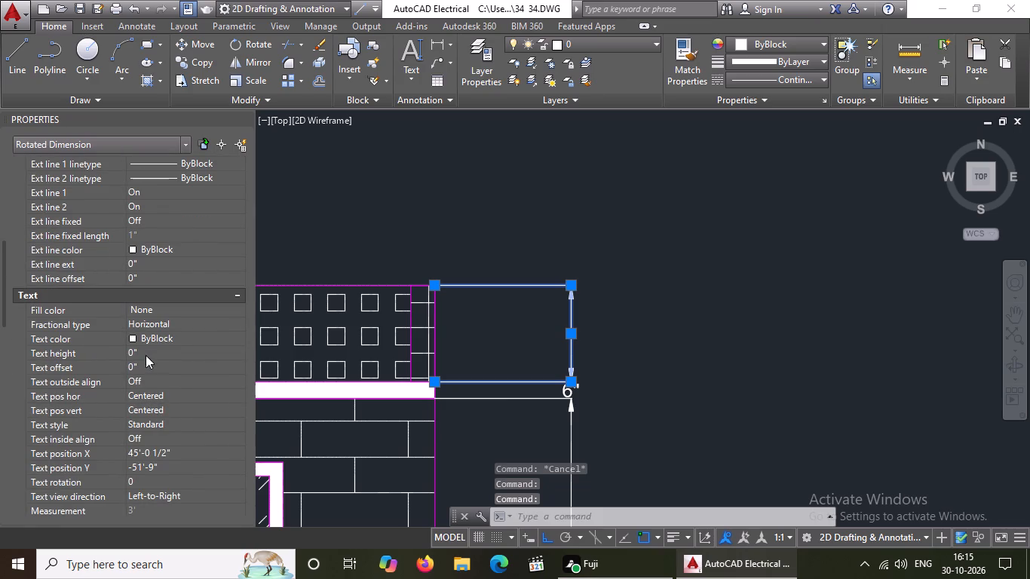
click(152, 351)
key(BackSpace)
key(BackSpace)
key(5)
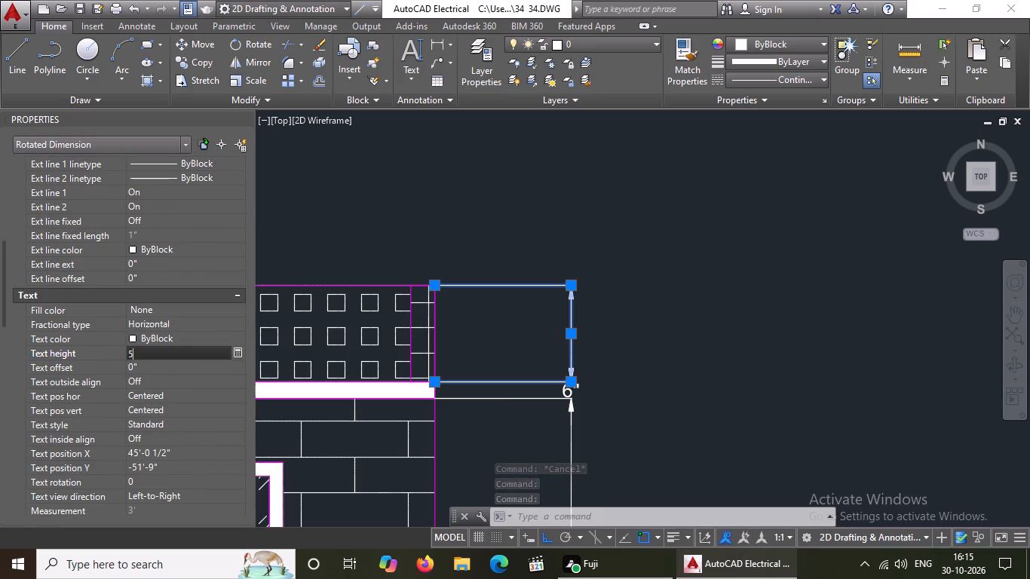
key(shift+quotedbl)
key(Return)
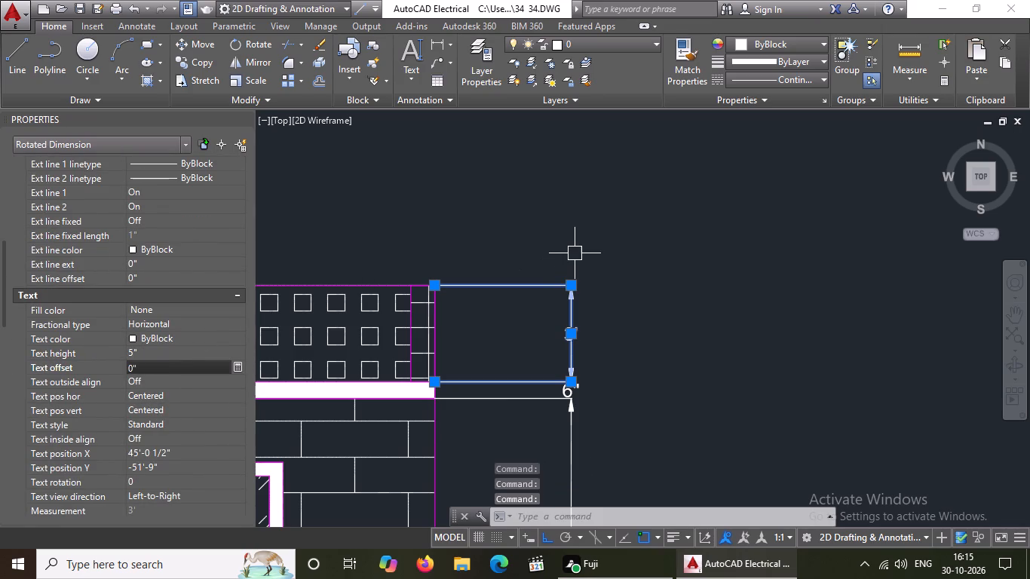
key(Escape)
Close the Properties palette.
scroll(541, 257, down, 3)
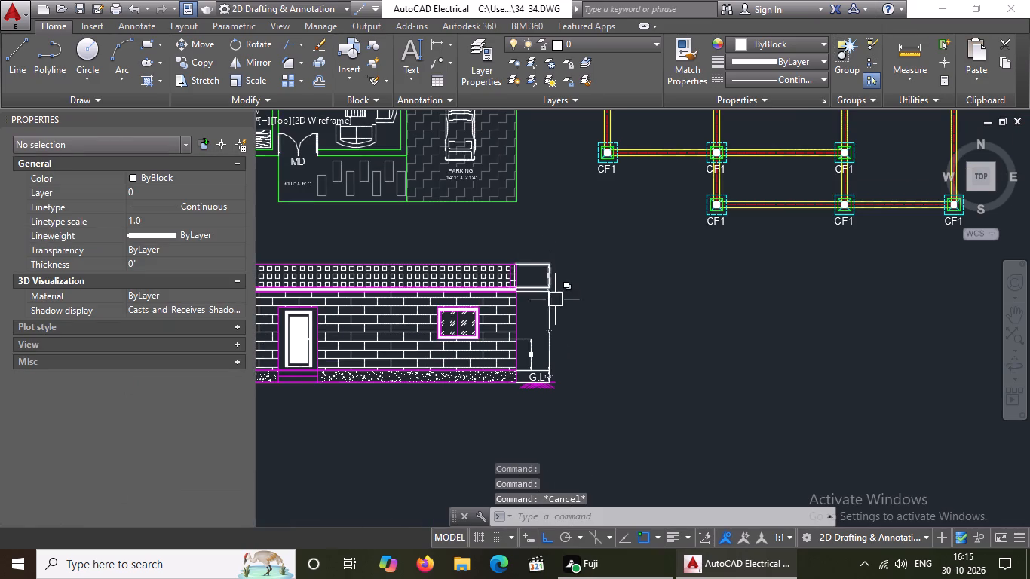
click(241, 117)
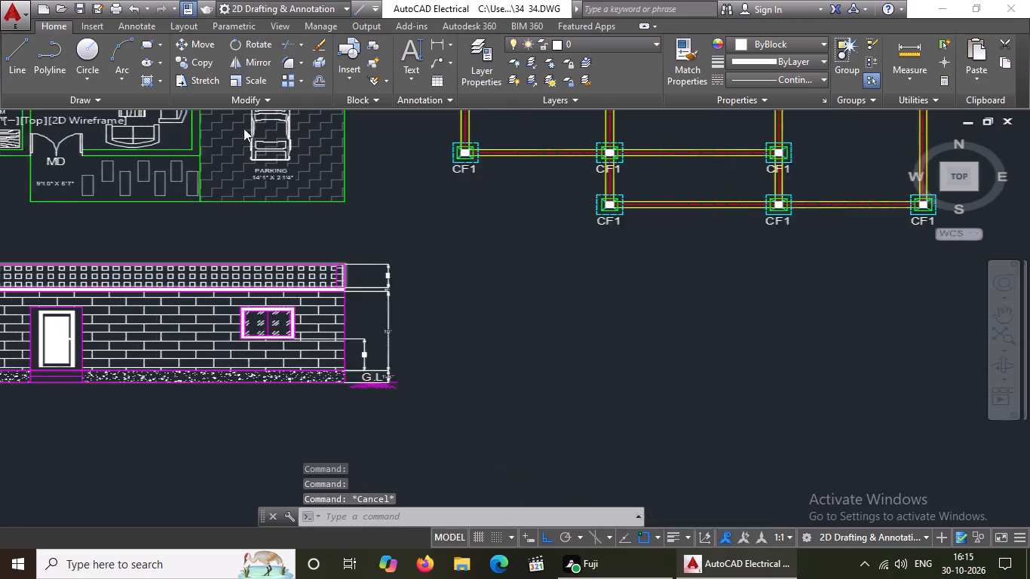
Add a horizontal linear dimension above the column layout plan's top beam, between the inner faces of the first two CF1 columns.
scroll(302, 314, up, 1)
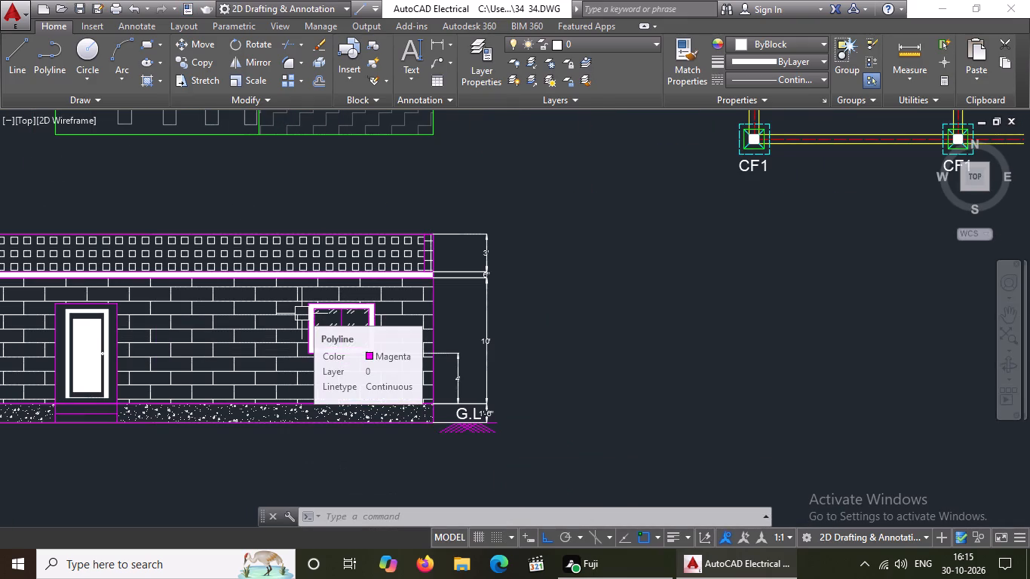
scroll(302, 314, down, 2)
scroll(471, 221, up, 2)
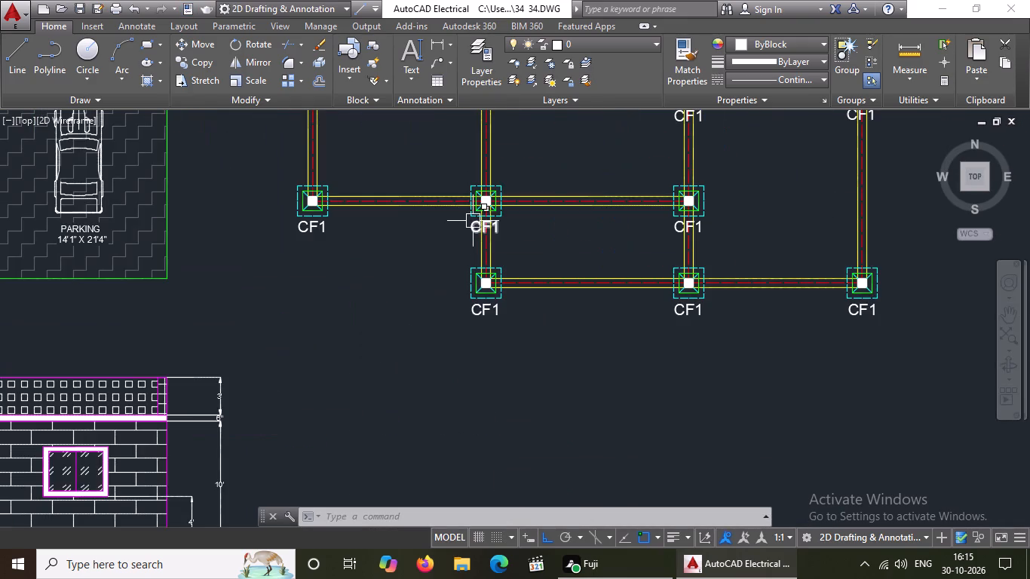
scroll(474, 222, down, 3)
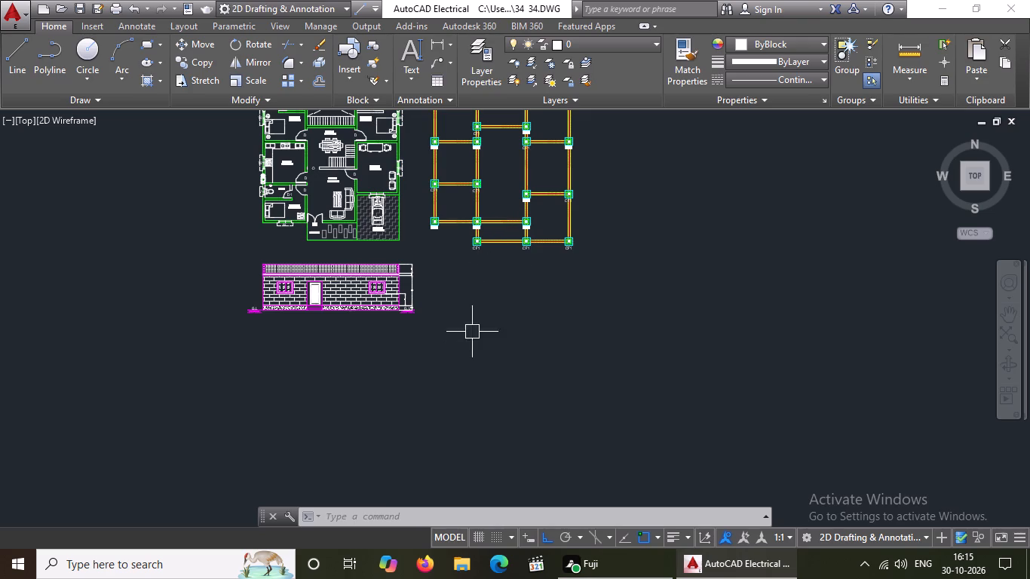
scroll(505, 257, down, 2)
middle_drag(502, 224, 487, 343)
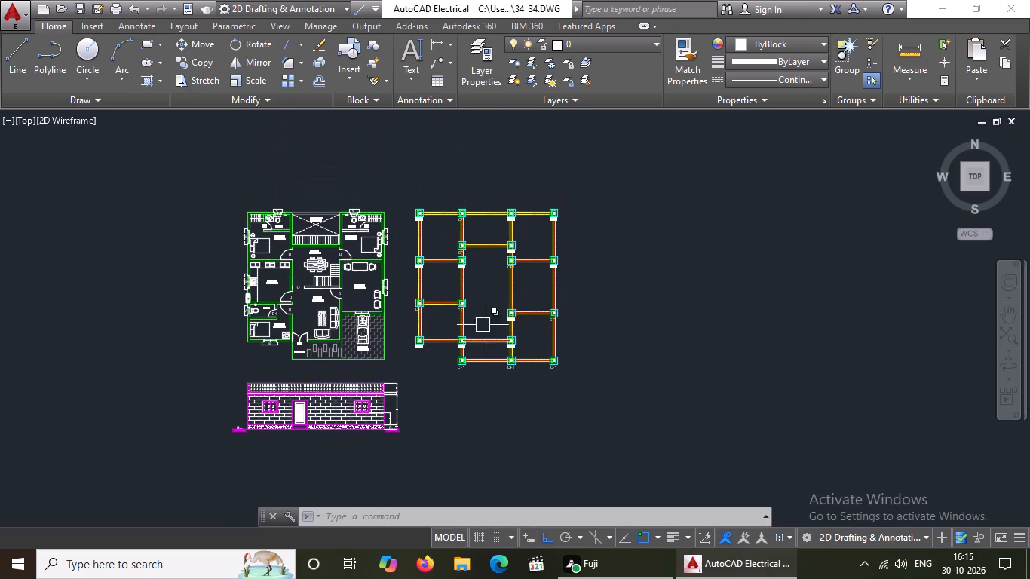
scroll(454, 228, up, 3)
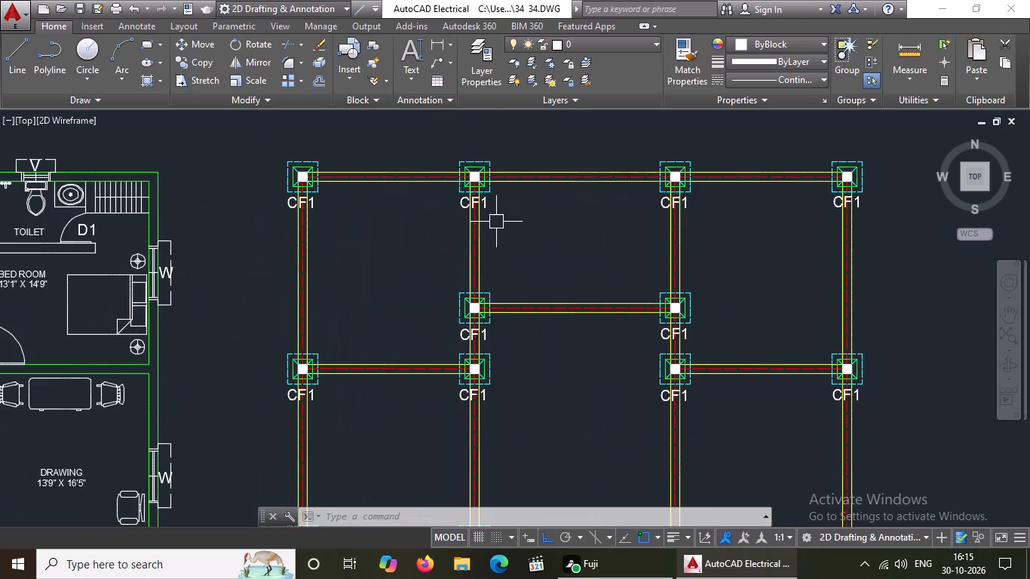
key(Escape)
text(DIMLIN)
key(Return)
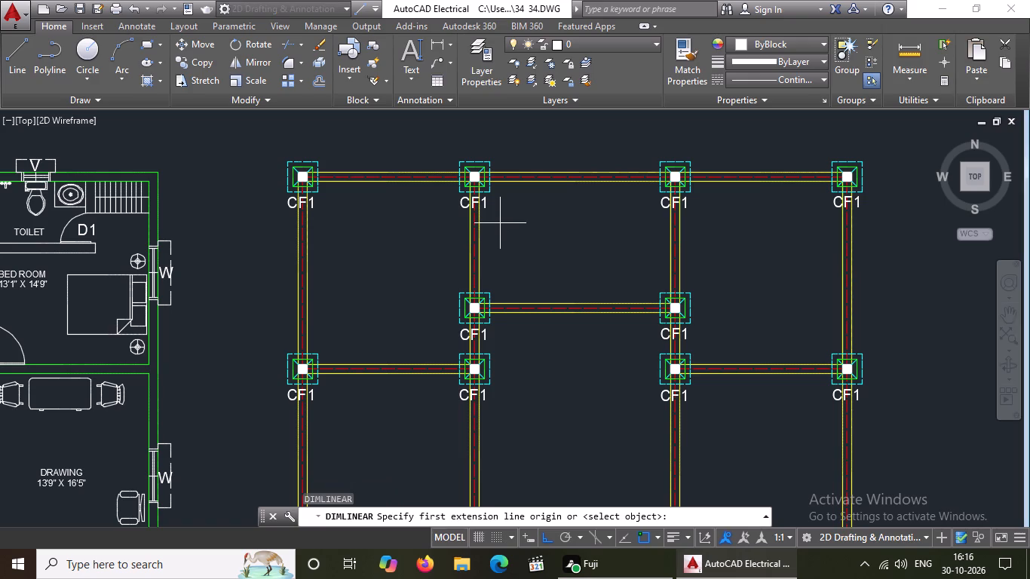
scroll(319, 191, up, 2)
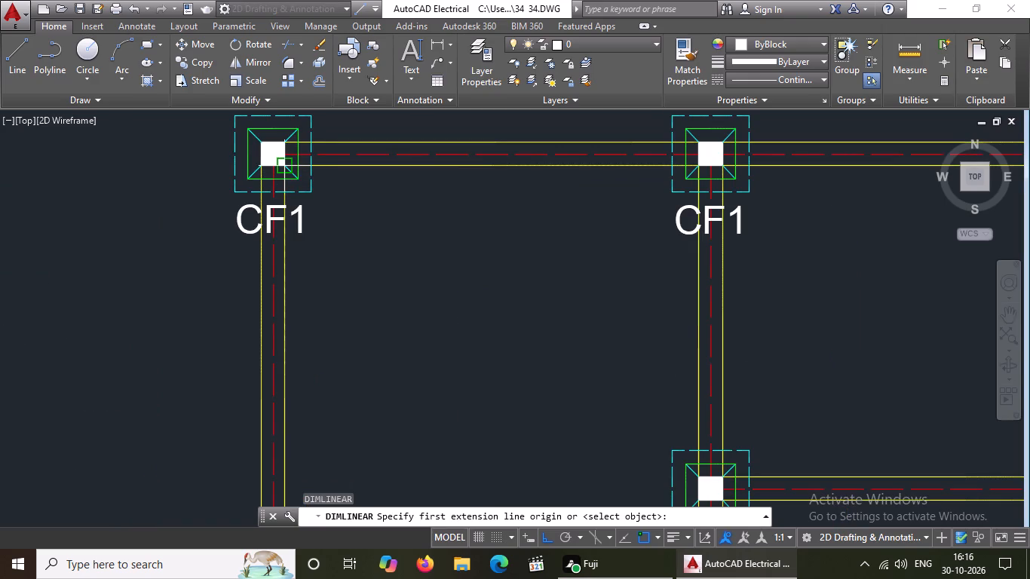
click(285, 165)
click(702, 163)
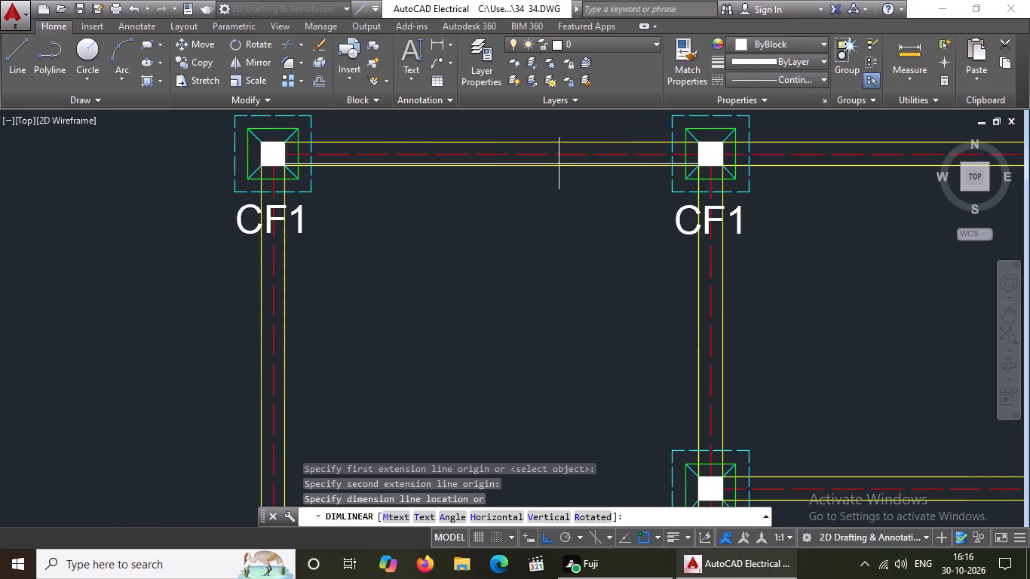
scroll(557, 172, down, 3)
scroll(565, 149, up, 1)
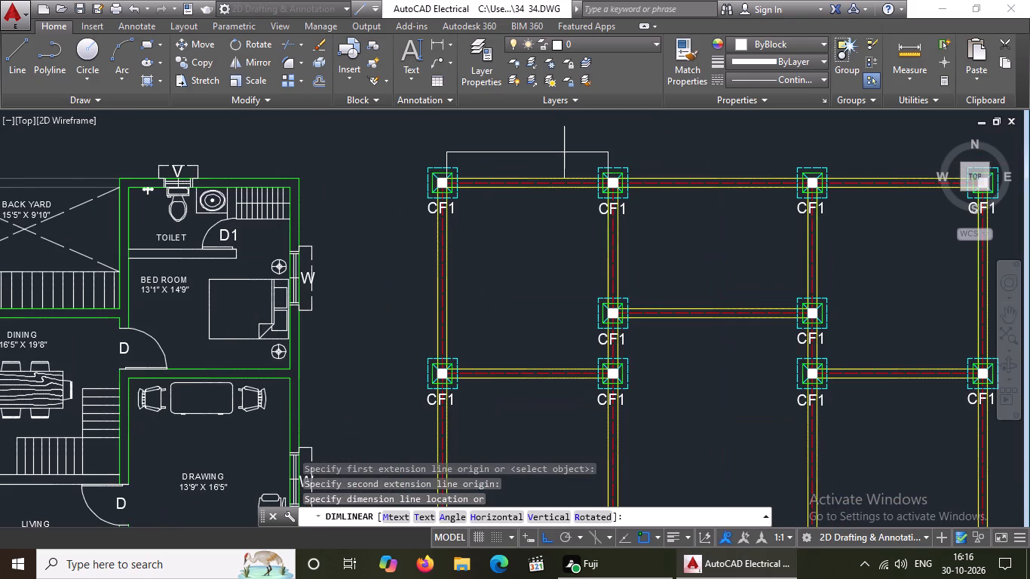
click(564, 152)
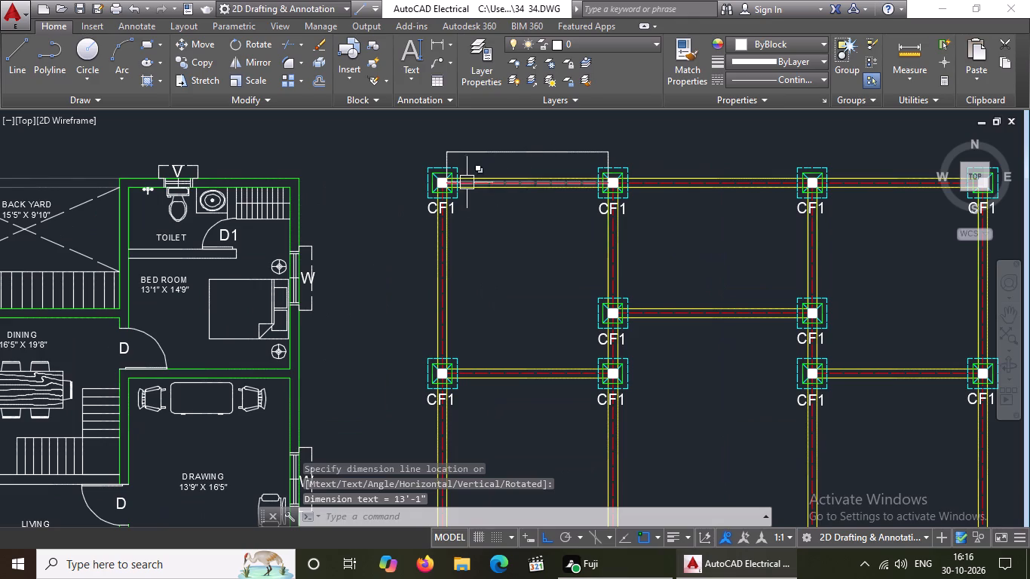
Add a horizontal linear dimension above the column layout plan's top beam, between the inner faces of the second and third CF1 columns.
key(Escape)
text(DOMLIN)
key(Return)
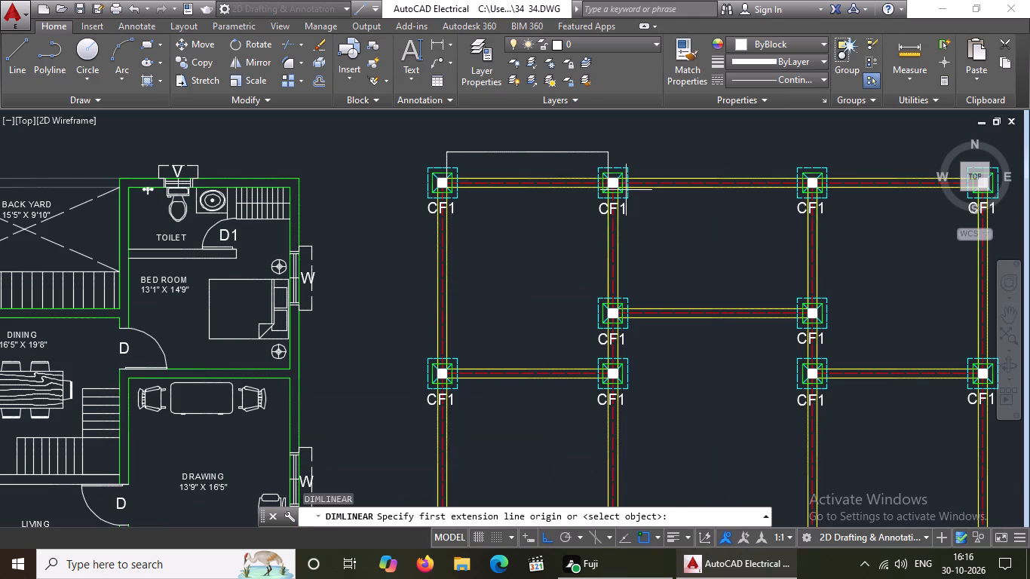
scroll(619, 192, up, 2)
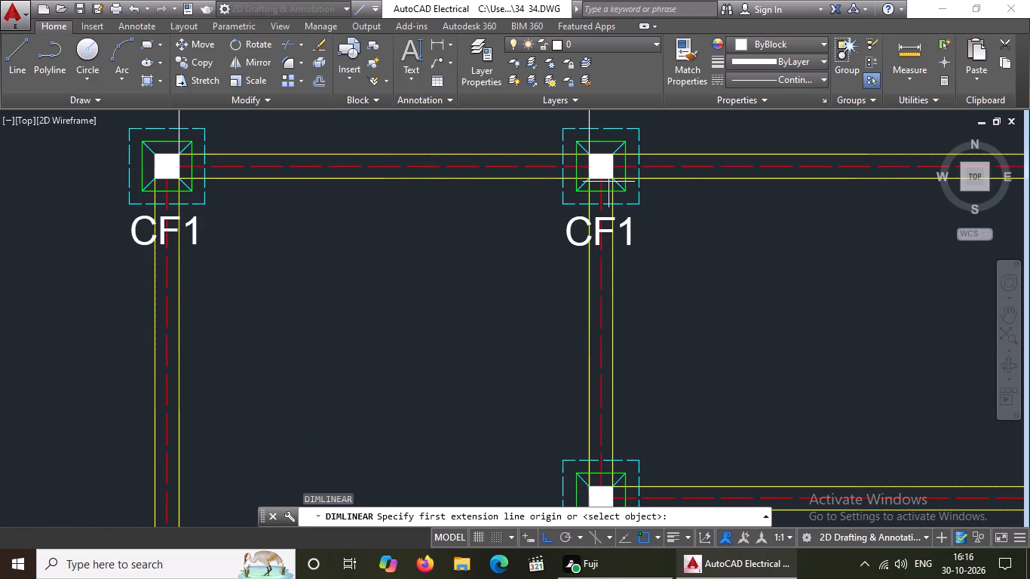
click(613, 174)
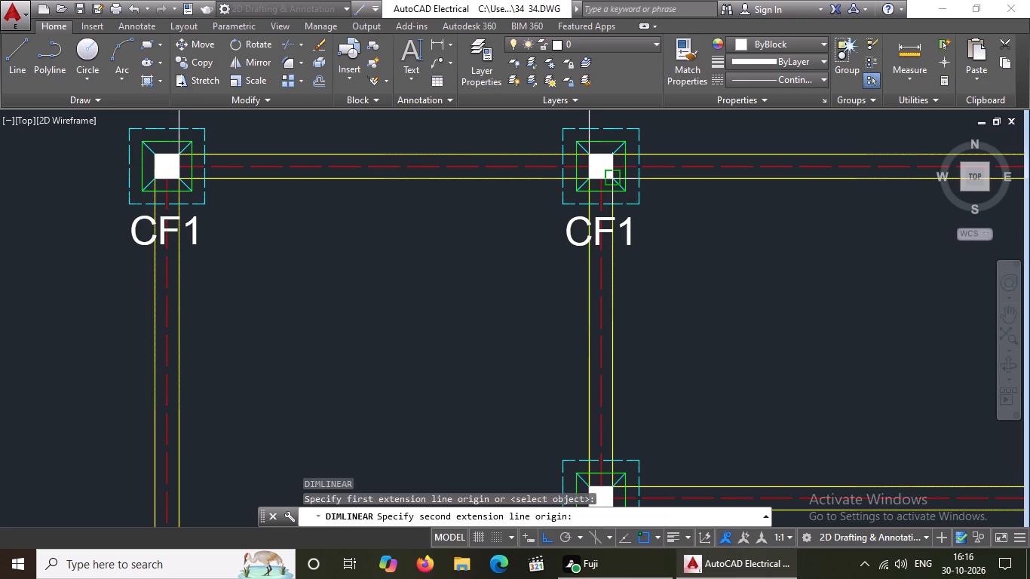
scroll(613, 174, down, 4)
scroll(716, 168, up, 3)
scroll(601, 199, up, 2)
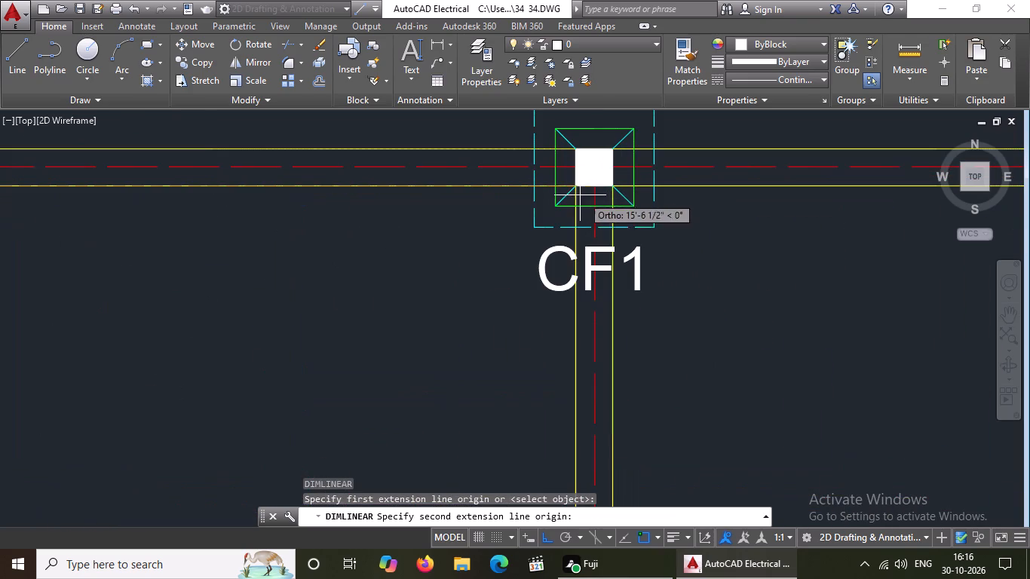
click(573, 187)
scroll(577, 198, down, 3)
scroll(553, 164, up, 2)
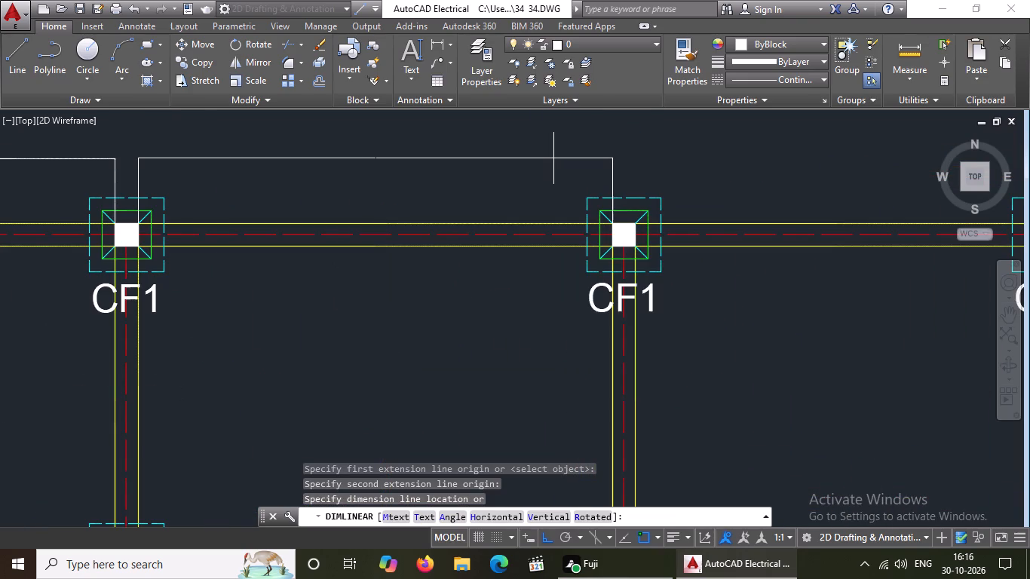
click(553, 158)
Add a horizontal linear dimension above the top beam between the inner faces of the third and fourth CF1 columns.
scroll(558, 155, down, 3)
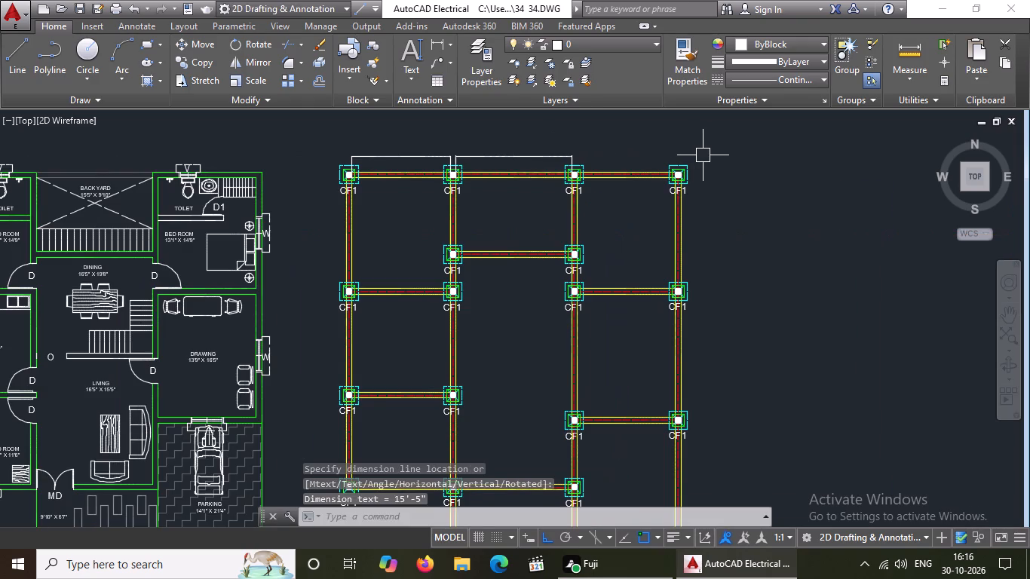
text(DIMLIN)
key(Return)
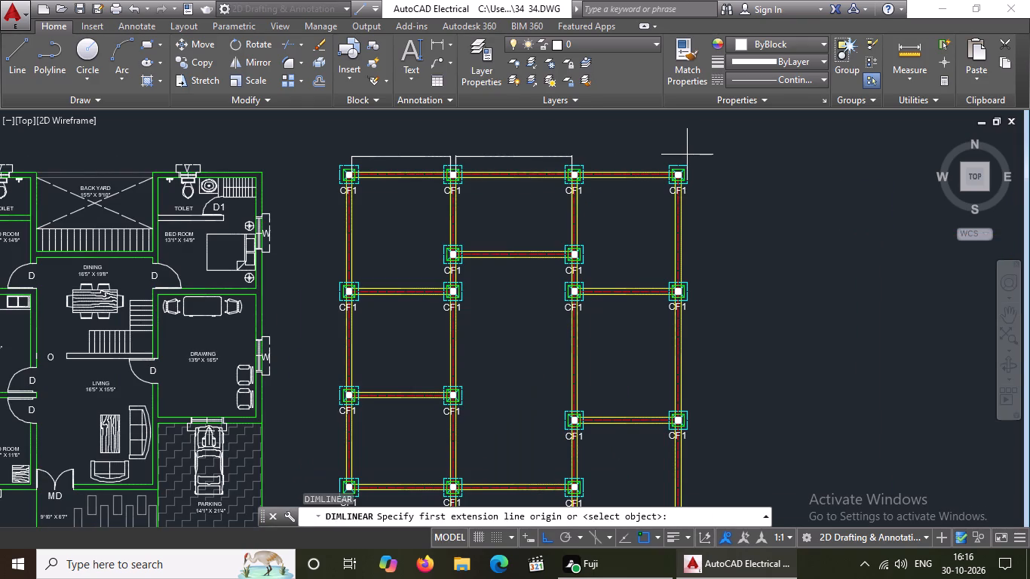
scroll(602, 178, up, 3)
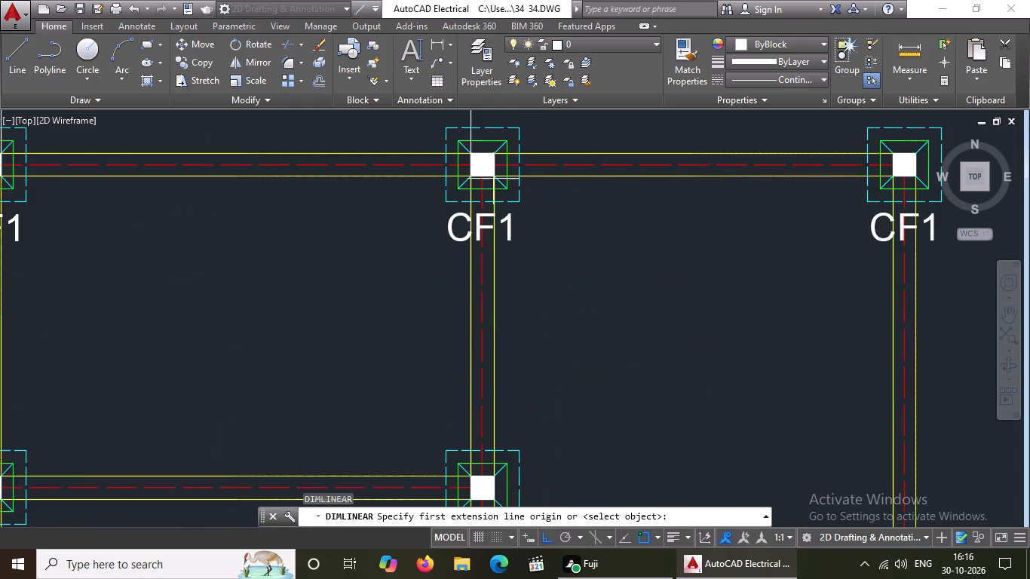
click(492, 176)
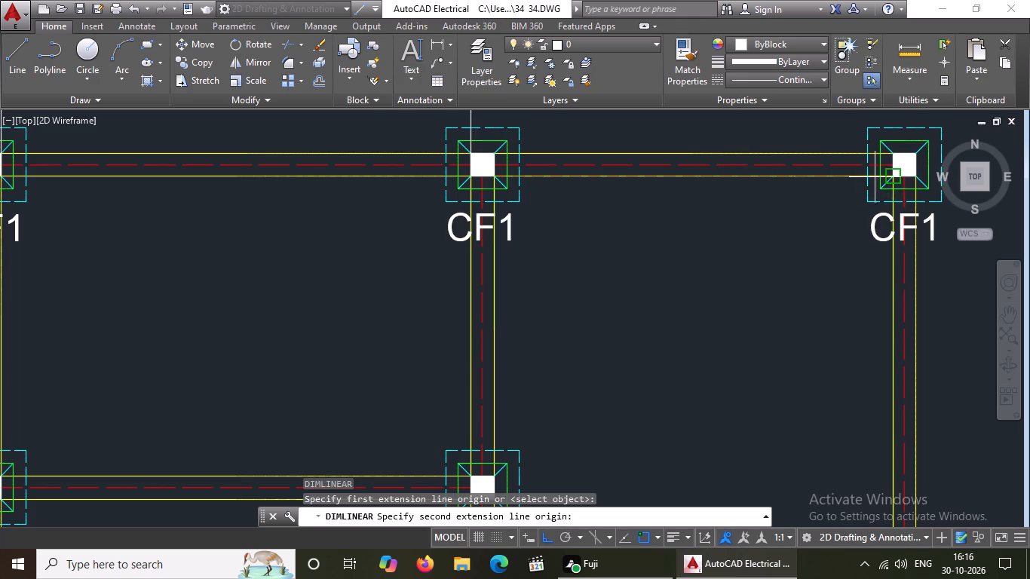
click(895, 176)
scroll(858, 182, down, 3)
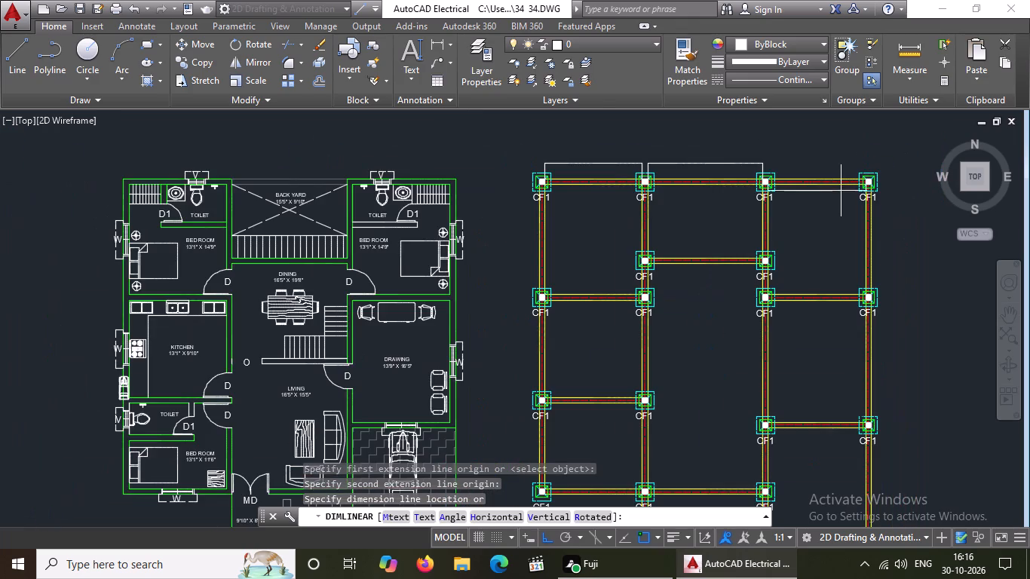
scroll(848, 188, up, 1)
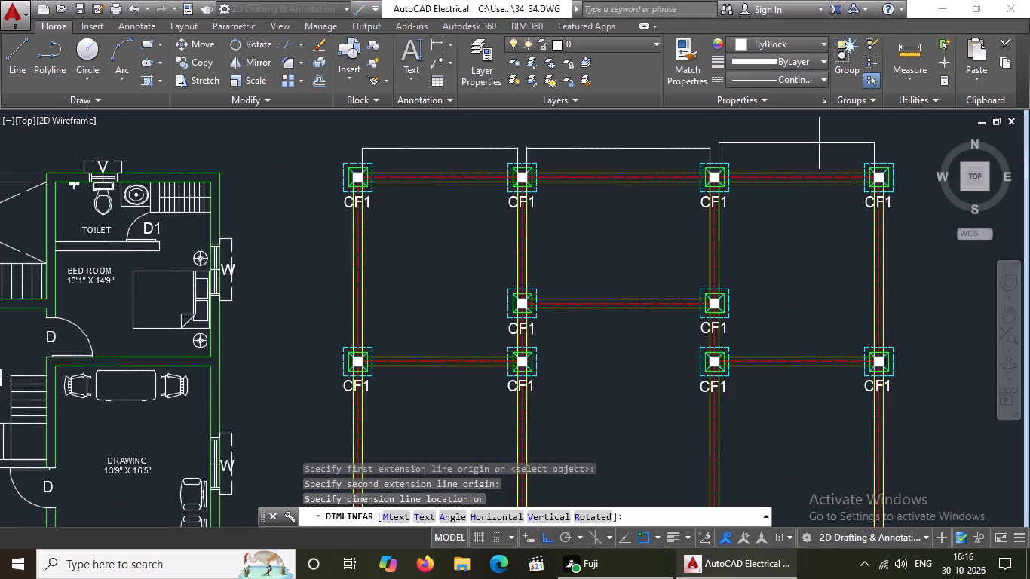
scroll(819, 142, up, 1)
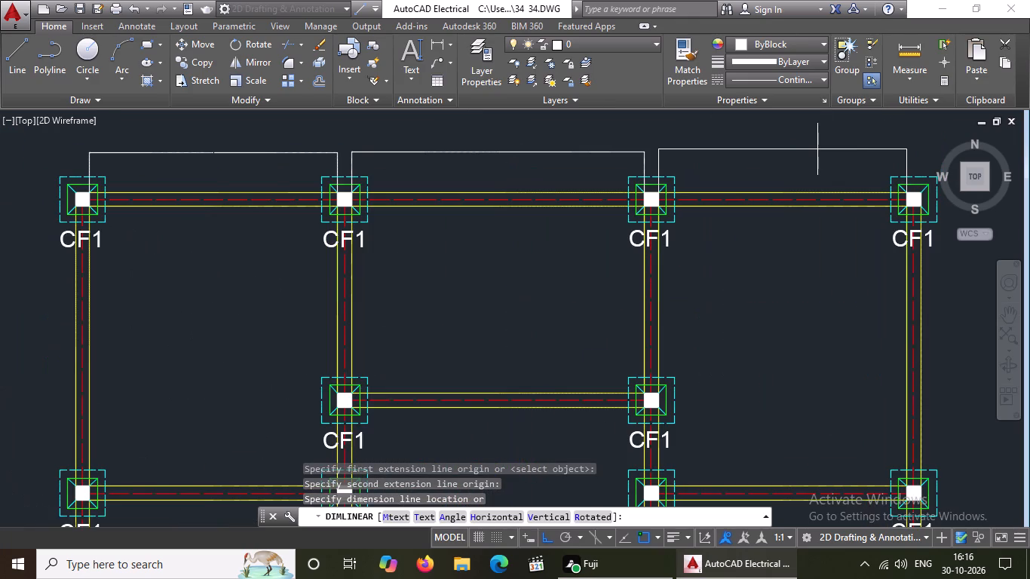
click(817, 152)
Add a vertical linear dimension outside the column layout plan's east beam, between the inner faces of its first and second CF1 columns from the top.
scroll(786, 124, down, 2)
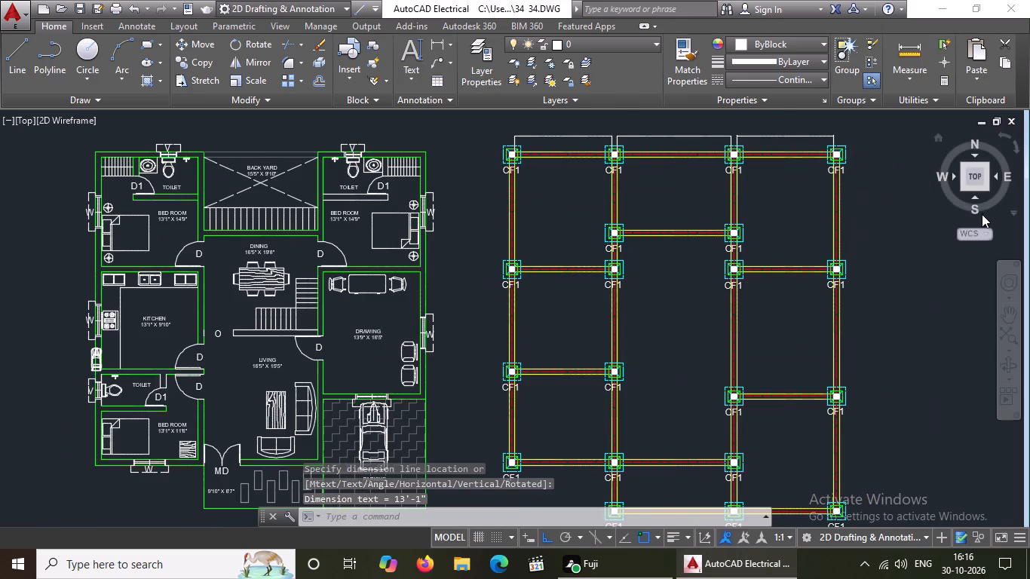
text(DIMLIN)
key(Return)
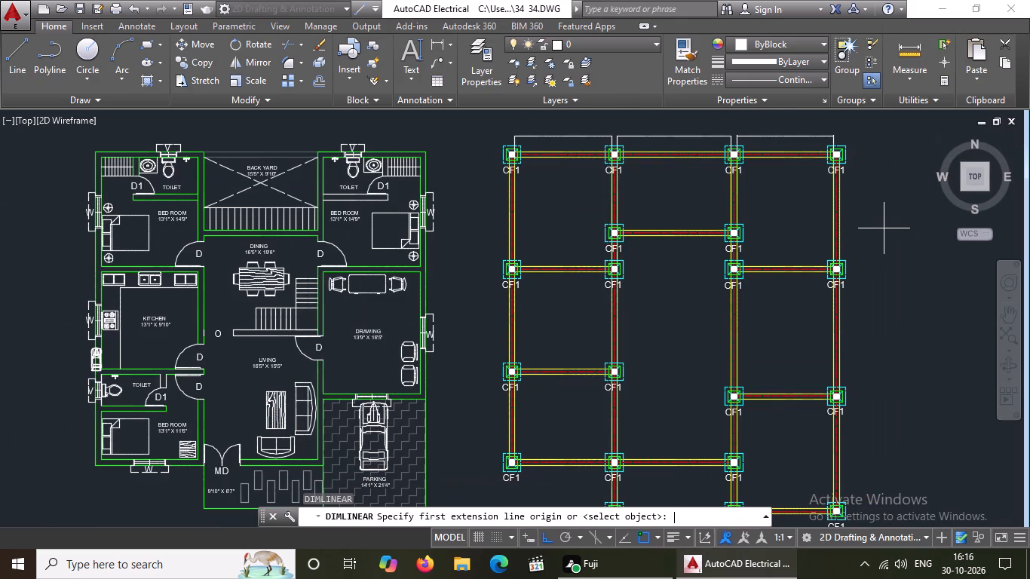
scroll(889, 170, up, 2)
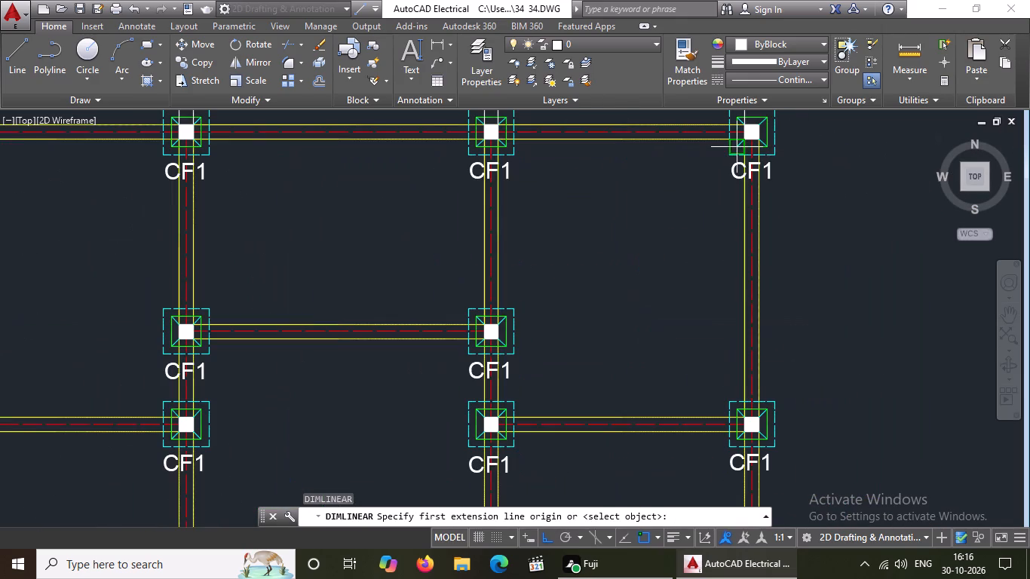
scroll(749, 140, up, 2)
click(731, 138)
scroll(739, 138, down, 3)
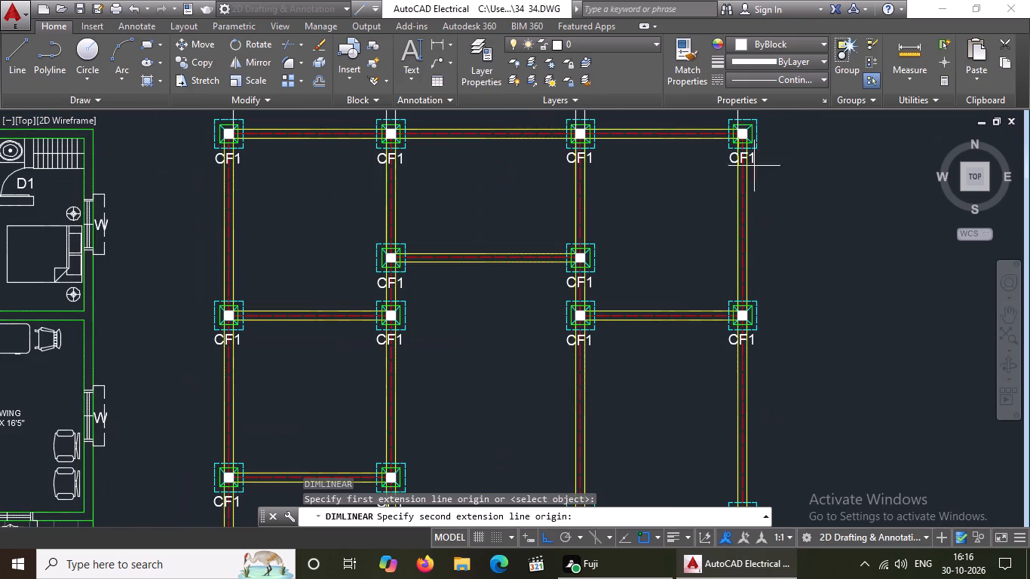
scroll(736, 324, up, 3)
click(740, 279)
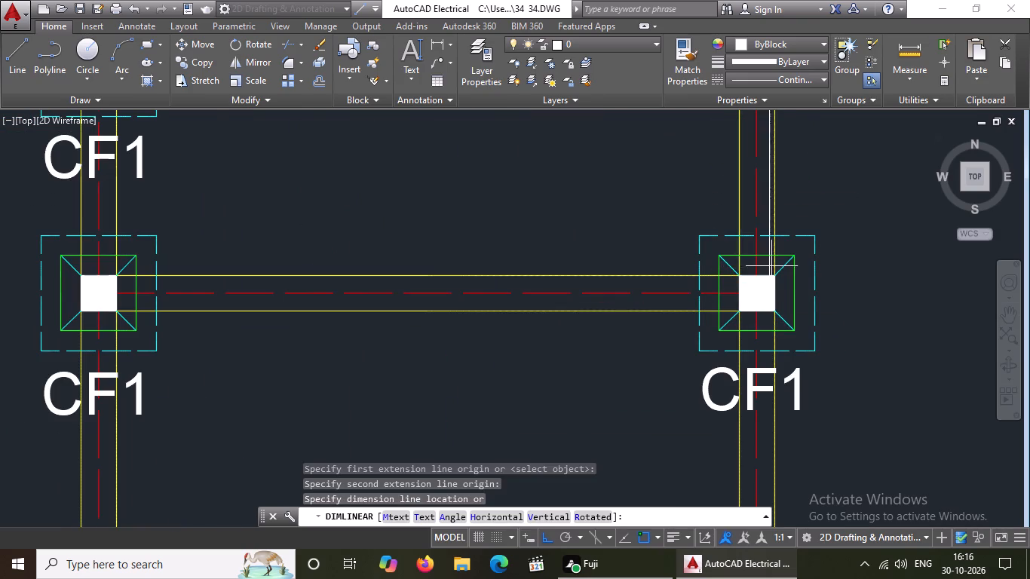
scroll(774, 265, down, 4)
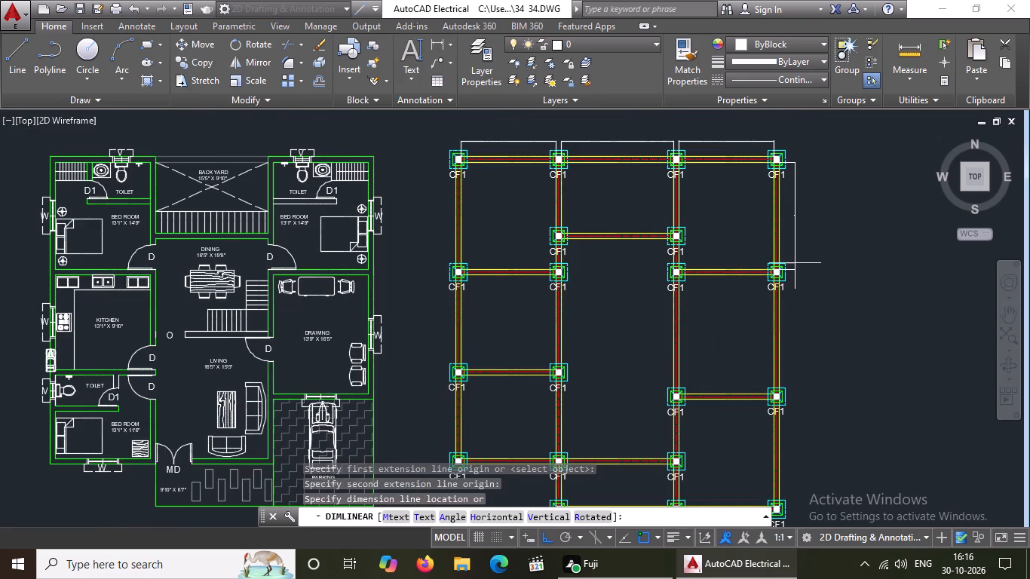
click(795, 263)
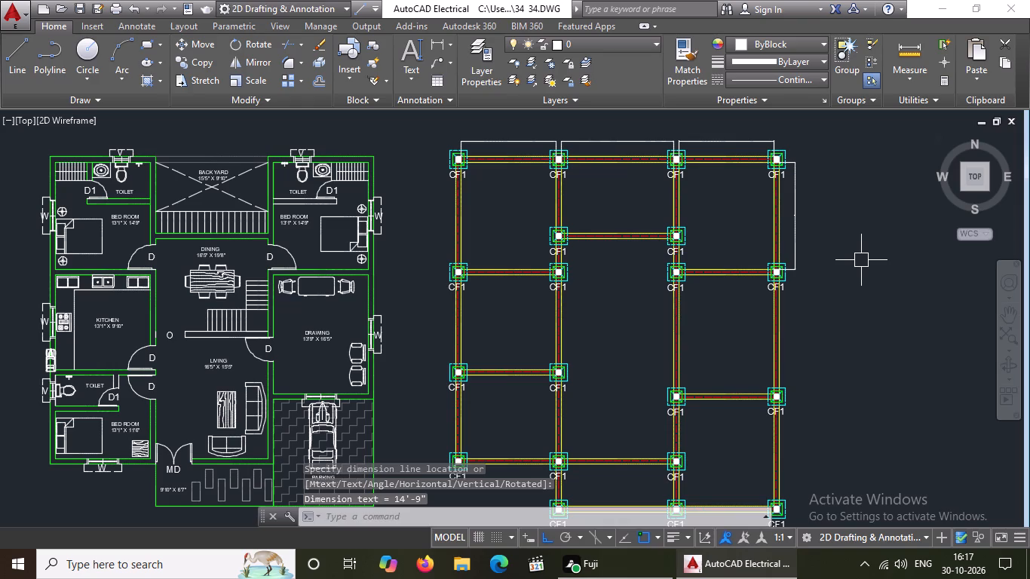
Add a vertical linear dimension outside the east beam between the inner faces of its second and third CF1 columns, in line with the previous dimension.
text(DIMLIN)
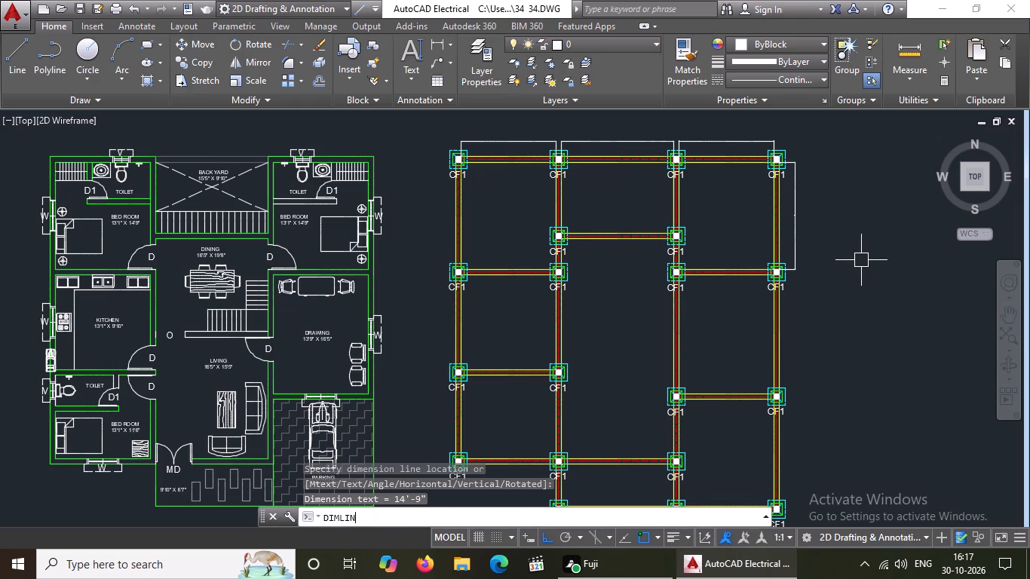
key(Return)
scroll(785, 317, up, 2)
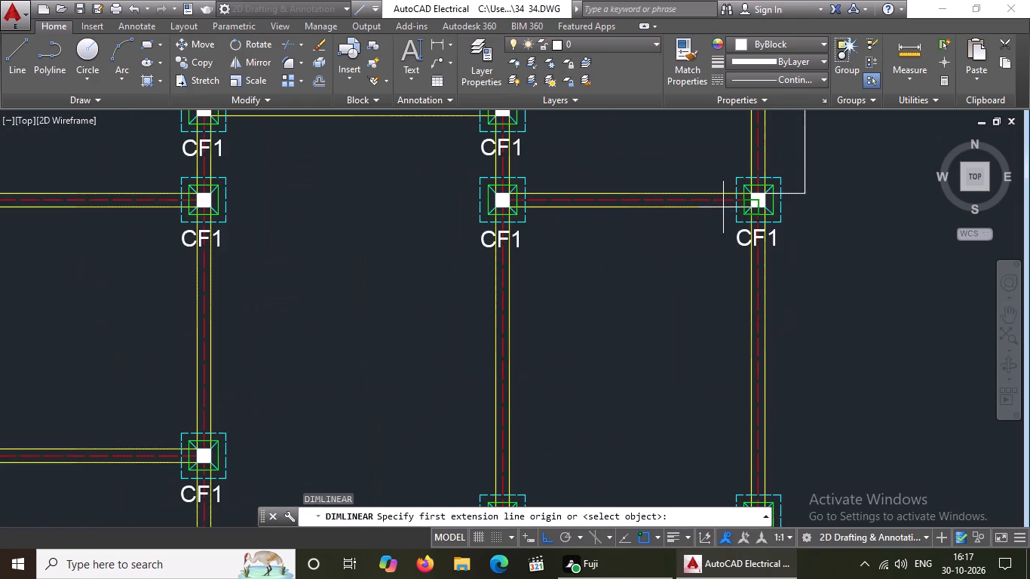
scroll(743, 209, up, 2)
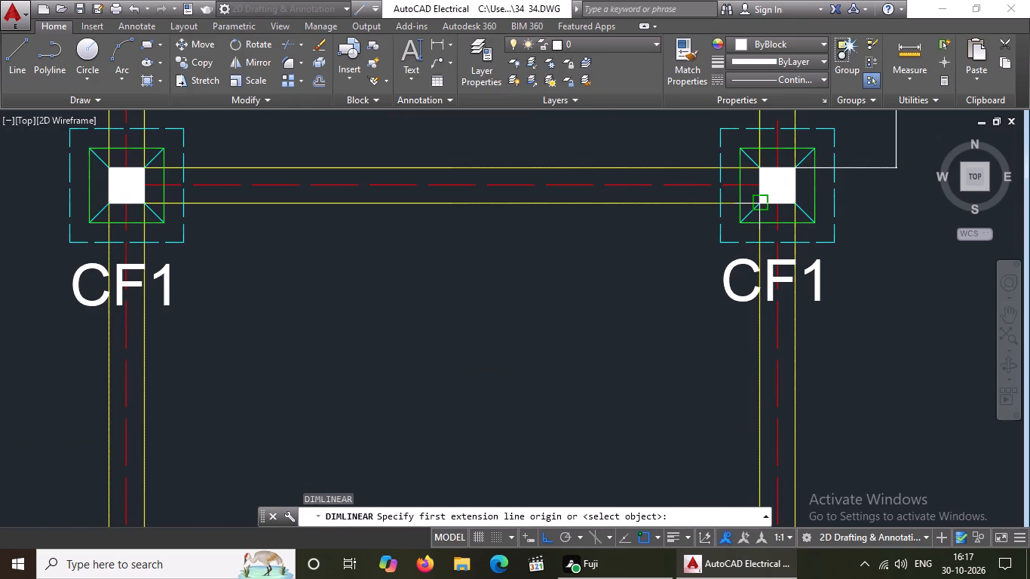
click(759, 204)
scroll(763, 231, down, 3)
scroll(776, 429, up, 2)
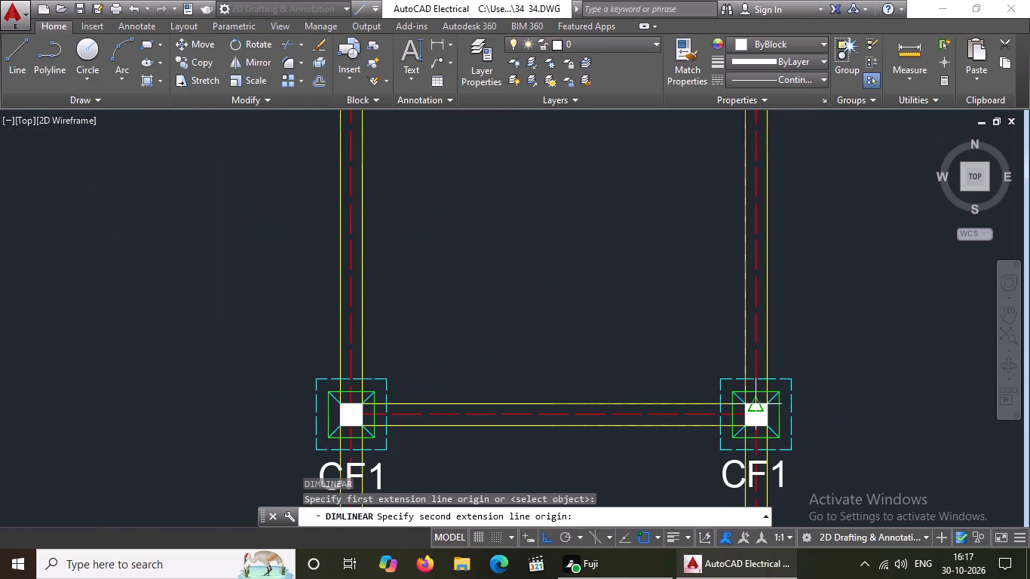
click(743, 405)
scroll(804, 389, down, 3)
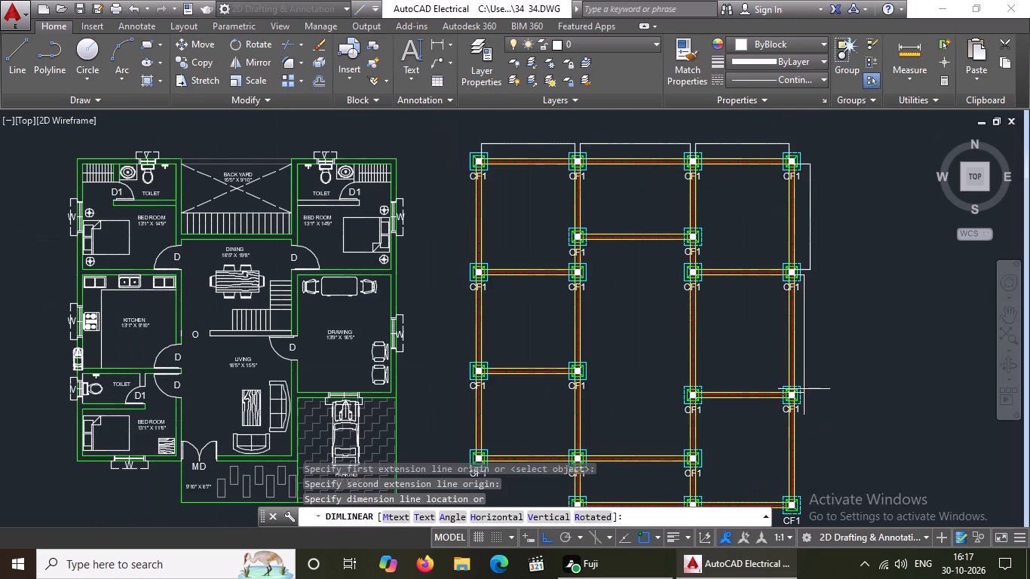
scroll(820, 378, up, 2)
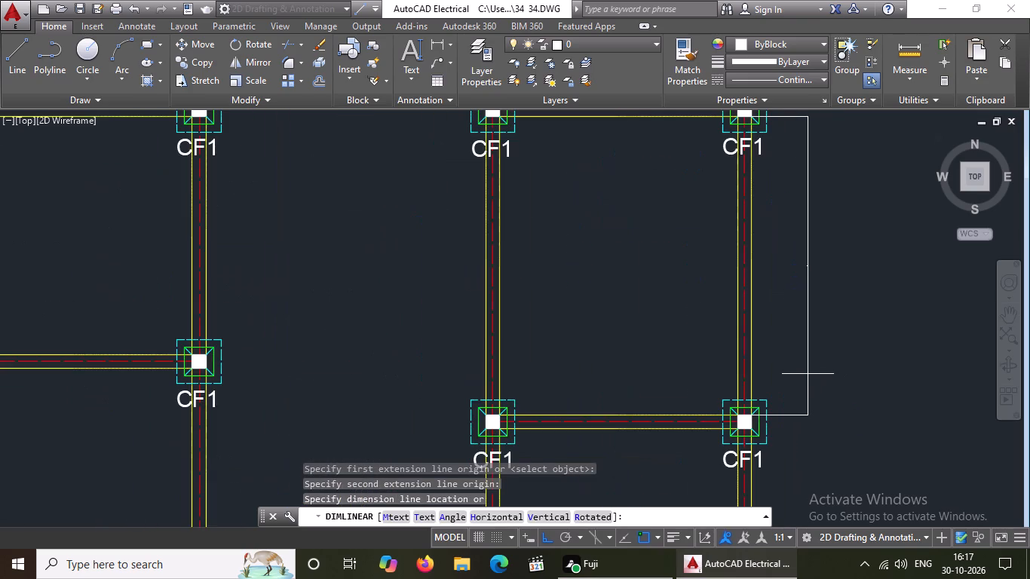
scroll(797, 374, down, 2)
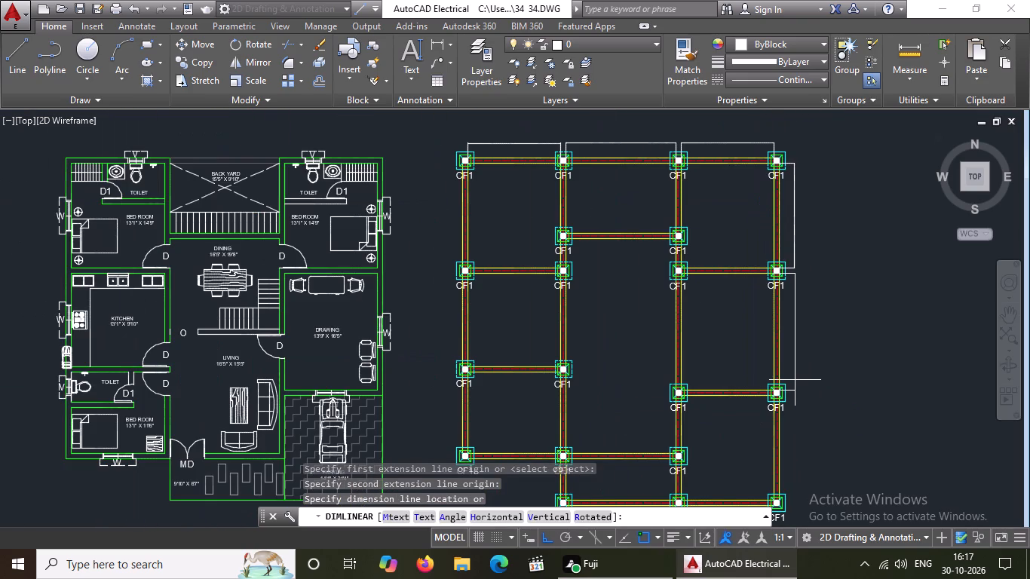
click(794, 381)
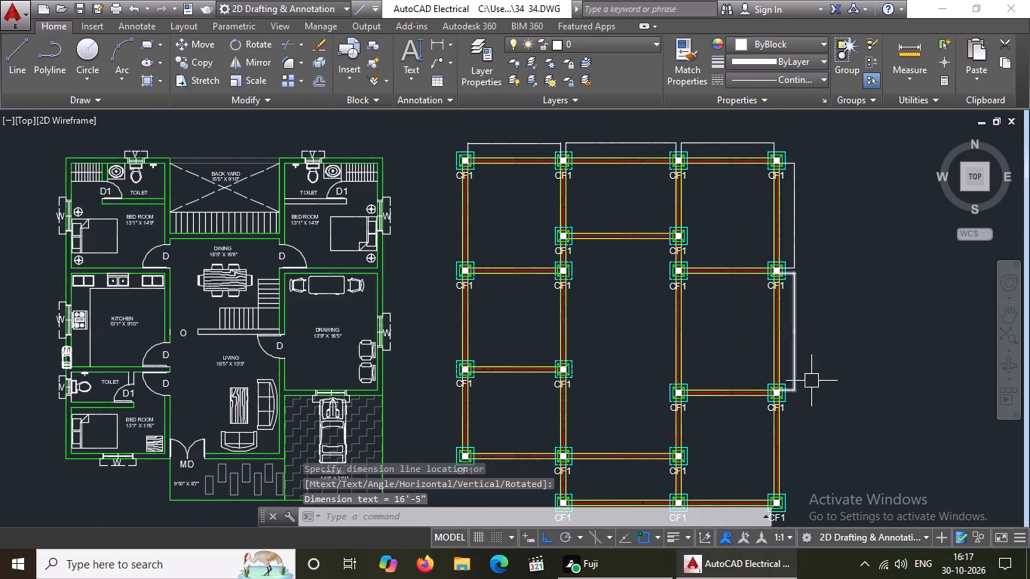
Add a vertical linear dimension outside the east beam between the inner faces of its third and fourth CF1 columns, in line with the previous dimension.
scroll(815, 379, down, 2)
key(Escape)
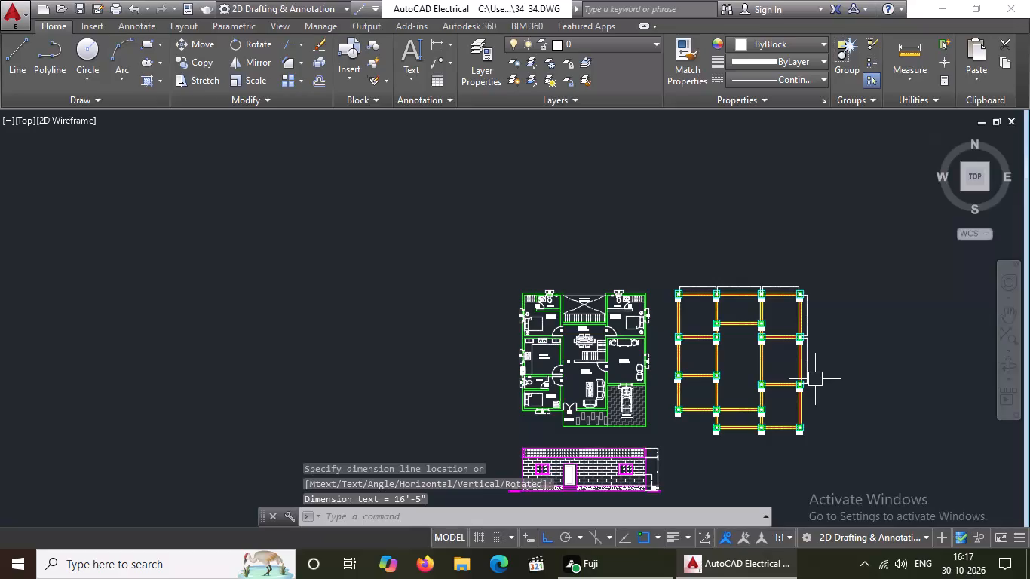
key(d)
text(IMLIN)
key(Return)
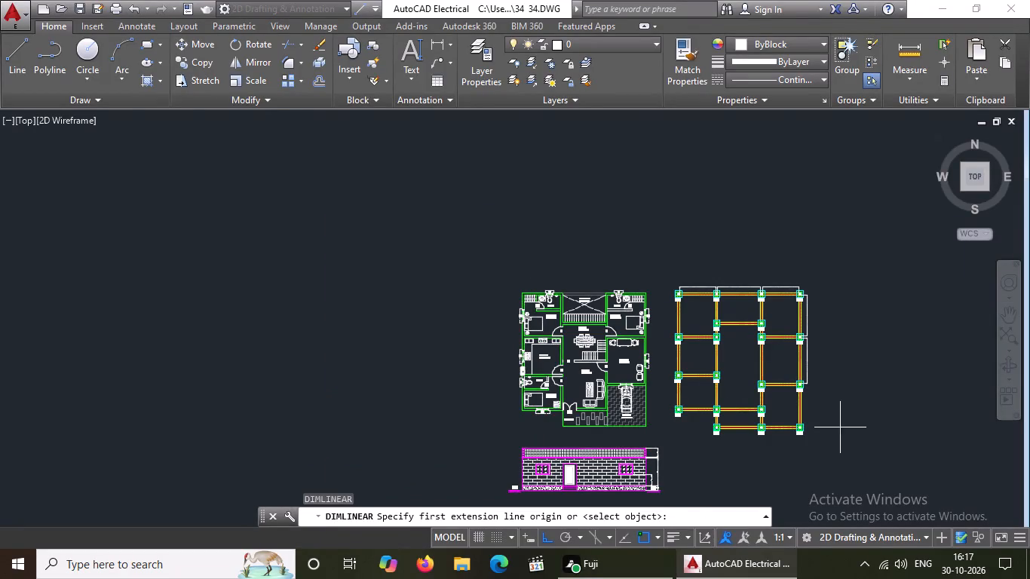
scroll(840, 427, up, 2)
scroll(751, 376, up, 3)
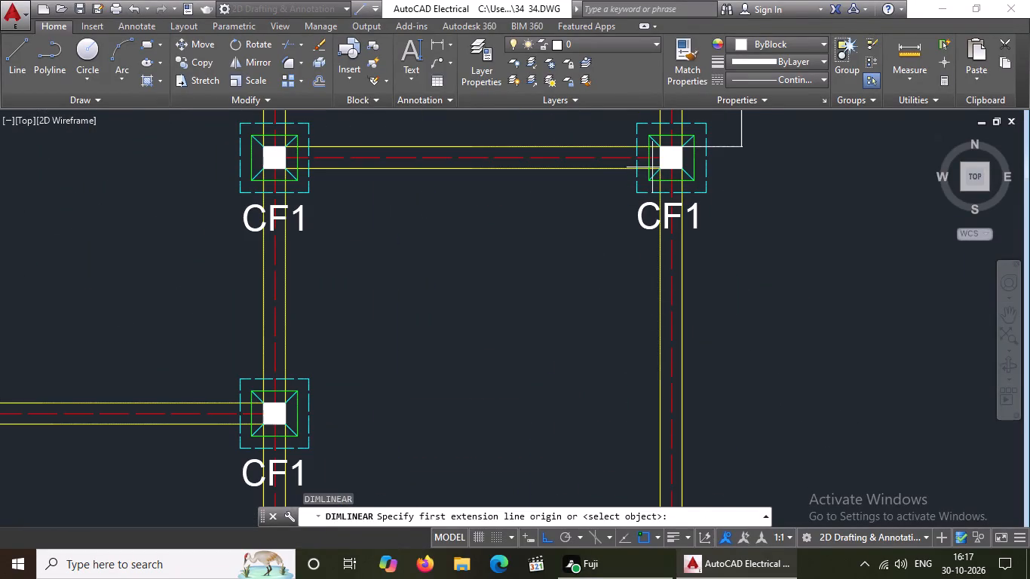
click(658, 172)
scroll(658, 173, down, 3)
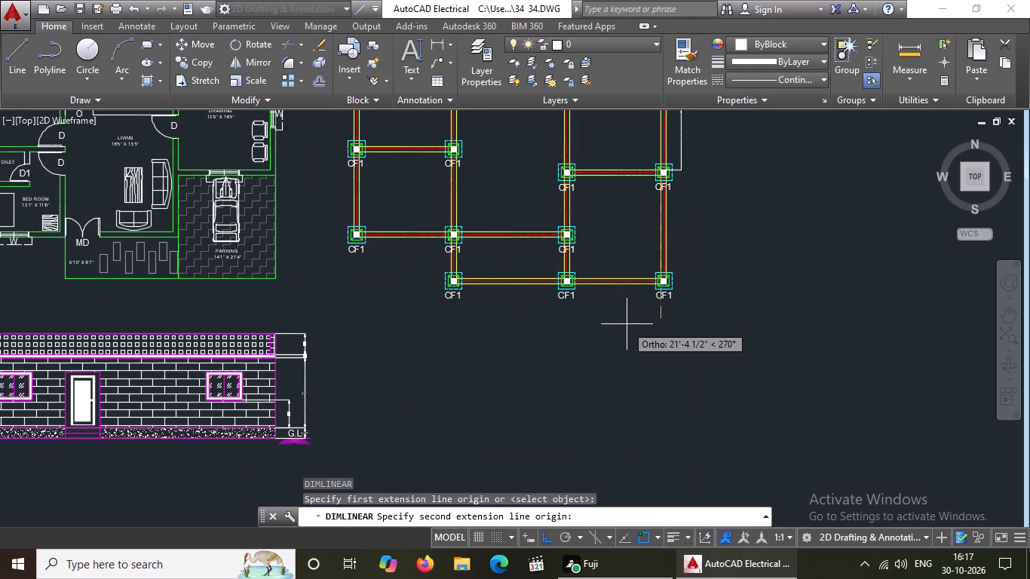
scroll(669, 260, up, 3)
scroll(629, 339, up, 3)
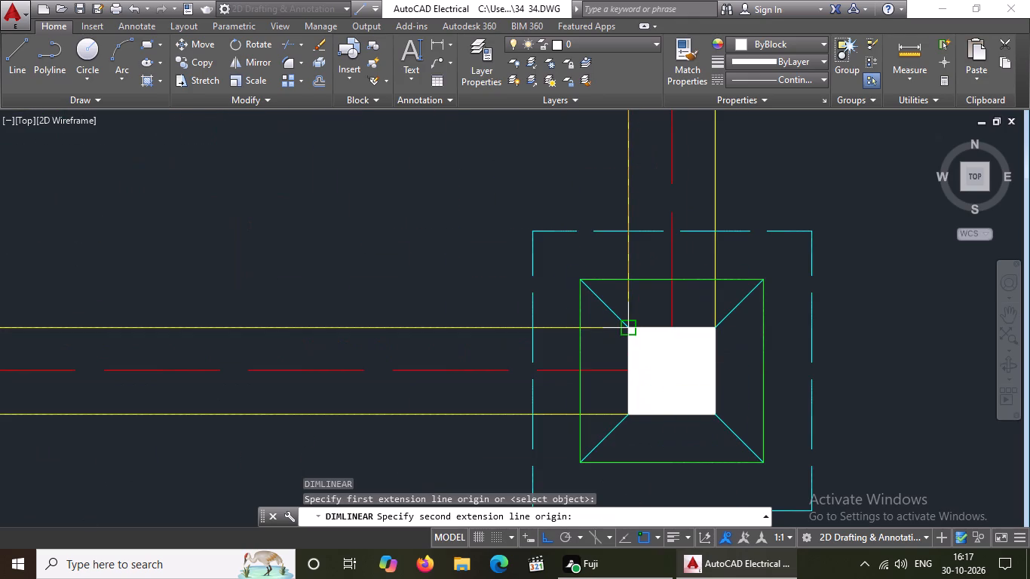
click(626, 329)
scroll(664, 314, down, 7)
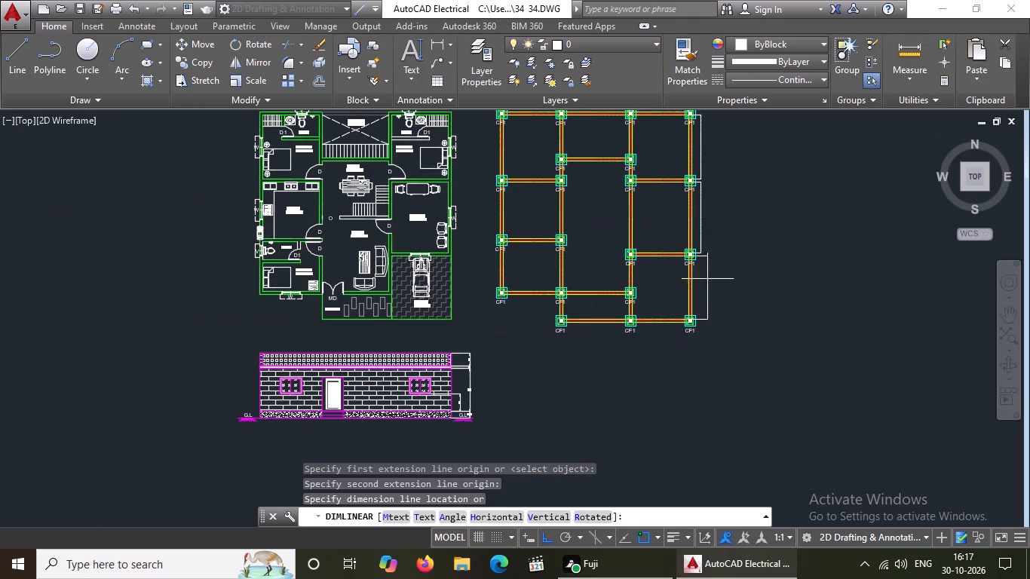
scroll(703, 273, up, 2)
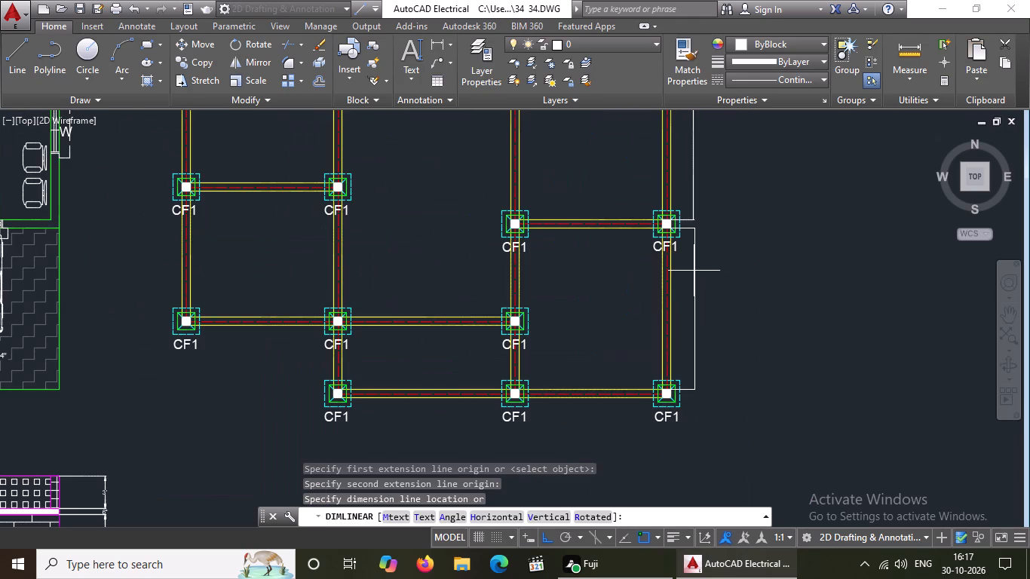
scroll(693, 270, up, 2)
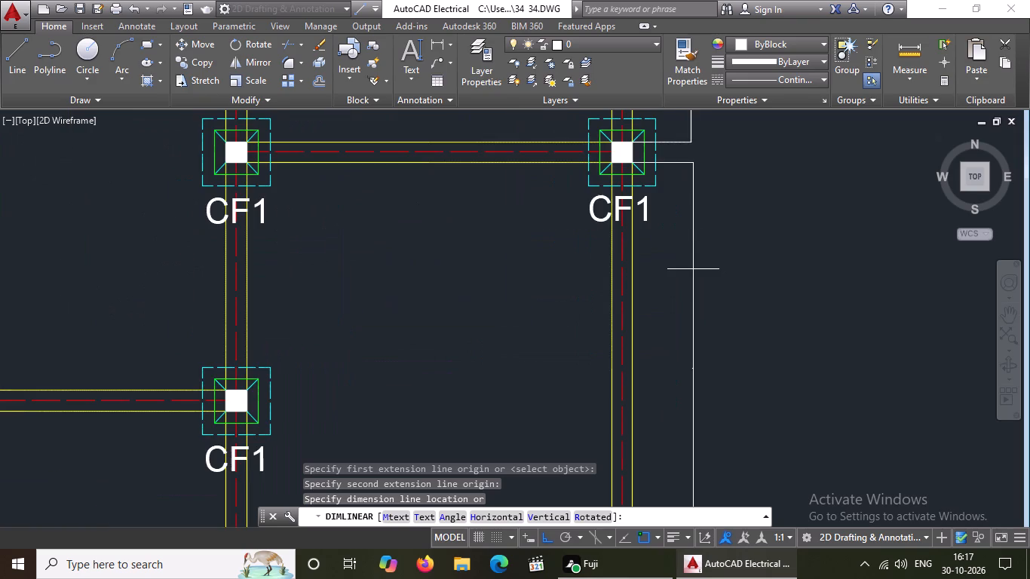
click(691, 274)
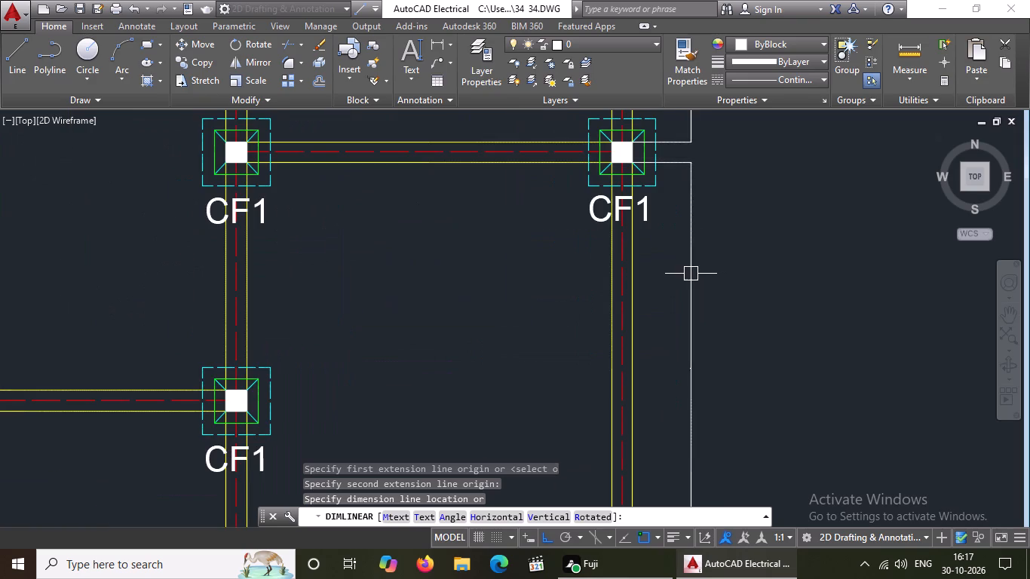
scroll(717, 268, down, 6)
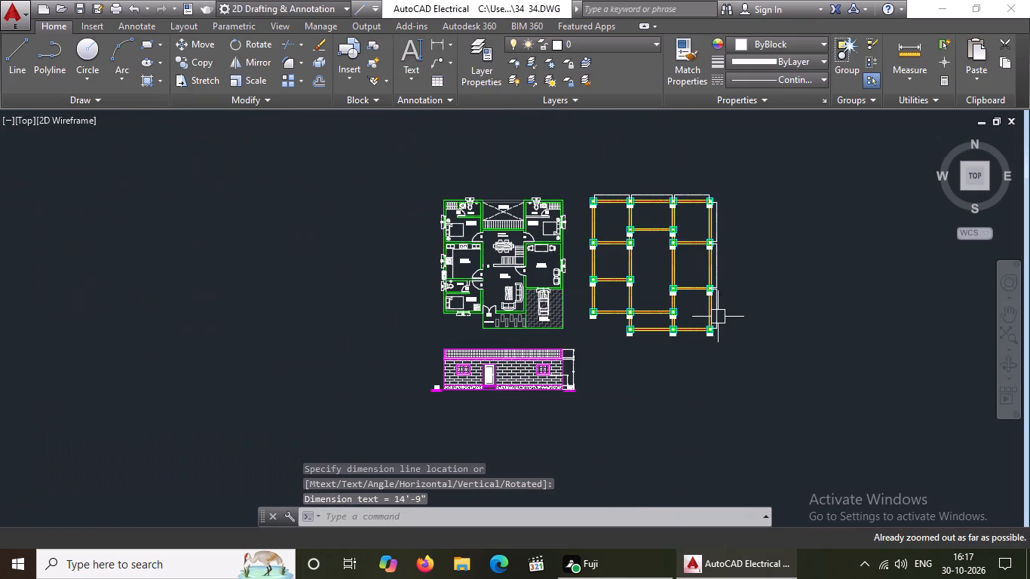
key(Escape)
Add a vertical linear dimension outside the column layout plan's west beam, between the inner faces of its first and second CF1 columns from the top.
text(DIMLIN)
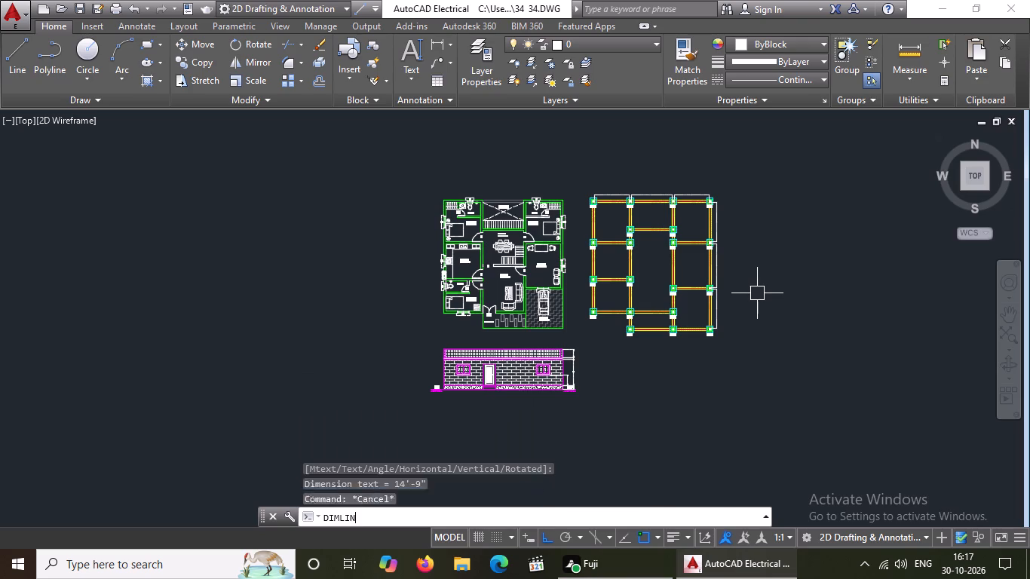
key(Return)
scroll(610, 213, up, 2)
scroll(552, 185, up, 3)
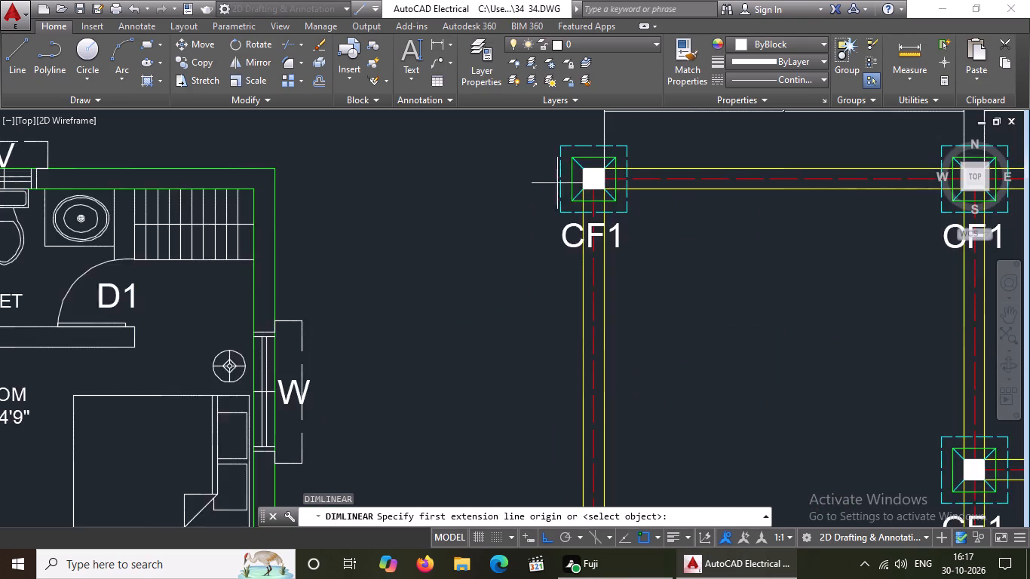
scroll(593, 181, up, 2)
click(622, 201)
scroll(621, 201, down, 4)
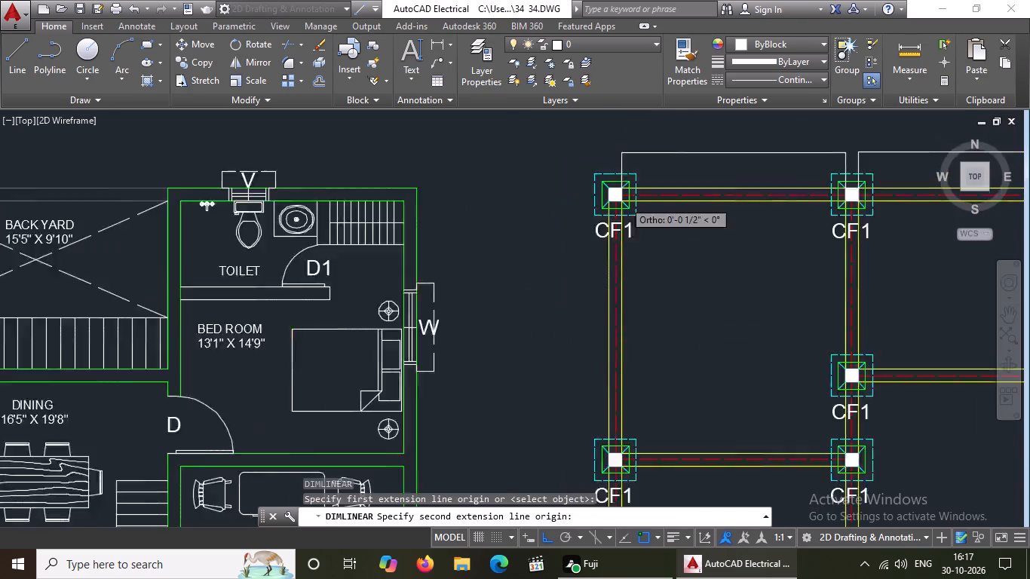
scroll(624, 374, up, 3)
click(622, 315)
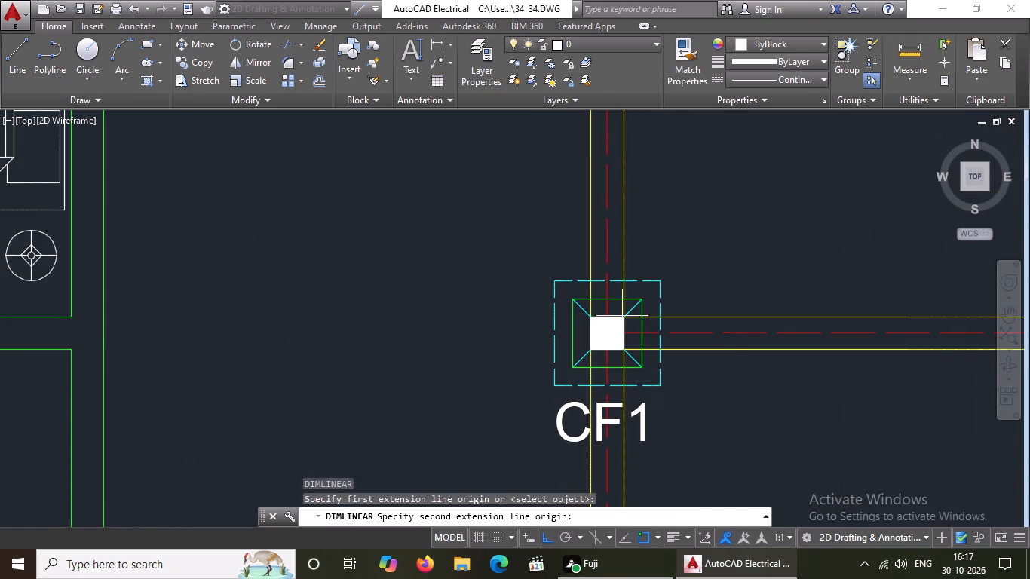
scroll(621, 325, down, 4)
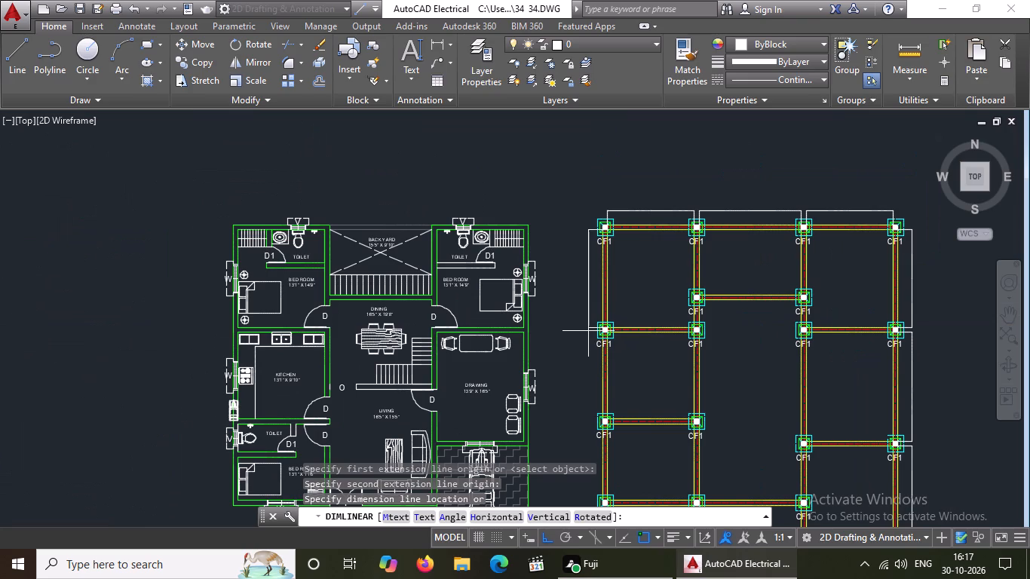
click(588, 331)
scroll(662, 306, down, 2)
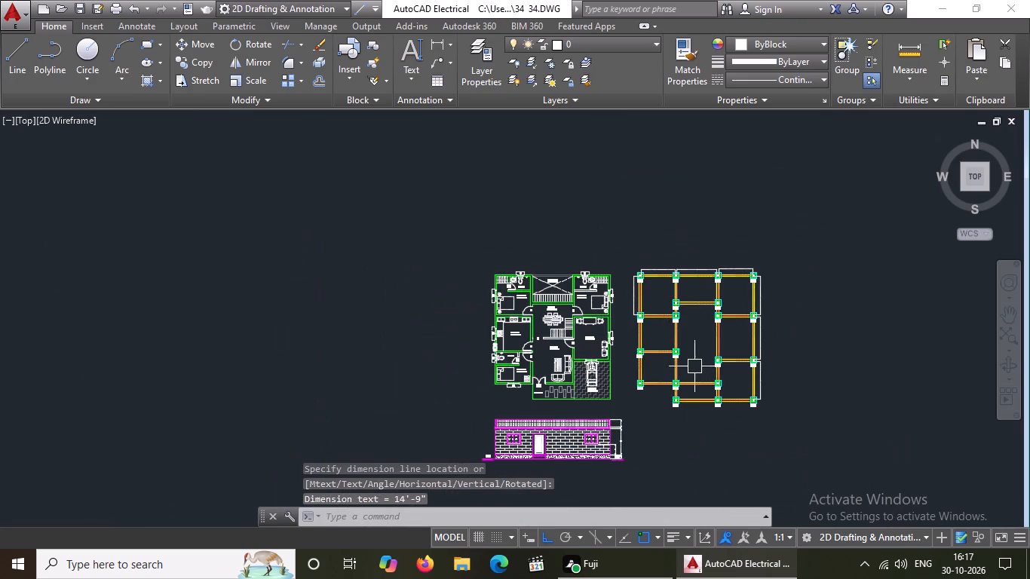
scroll(702, 359, up, 1)
key(Escape)
Add a vertical linear dimension outside the west beam between the inner faces of its second and third CF1 columns, in line with the previous dimension.
text(DIMLIN)
key(Return)
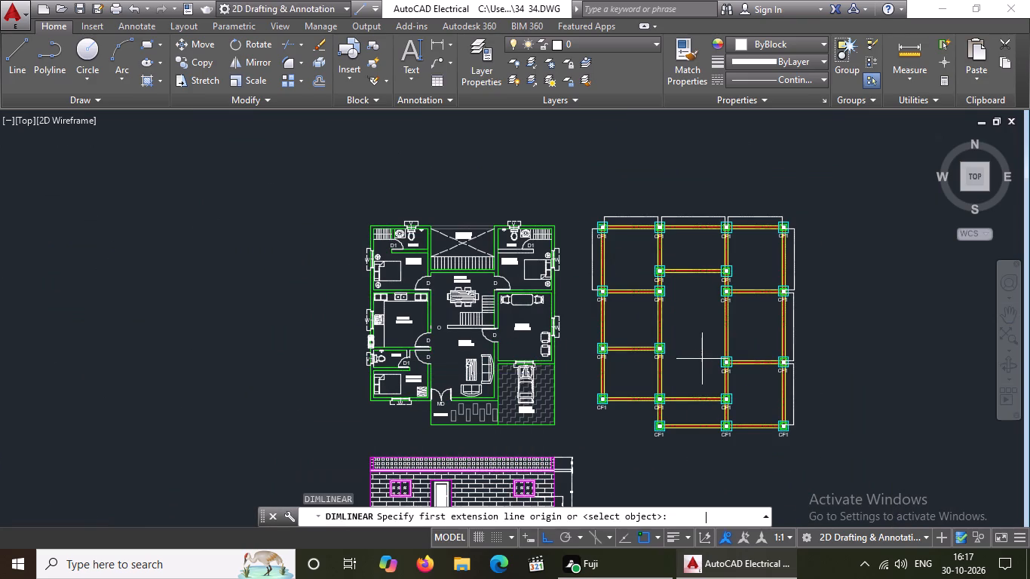
scroll(596, 289, up, 3)
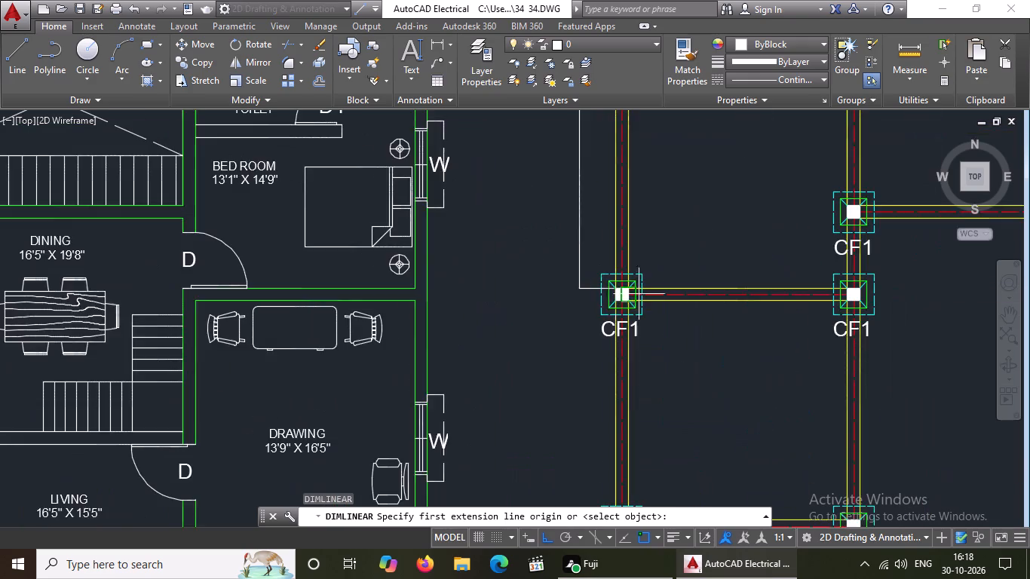
scroll(684, 320, up, 3)
click(457, 247)
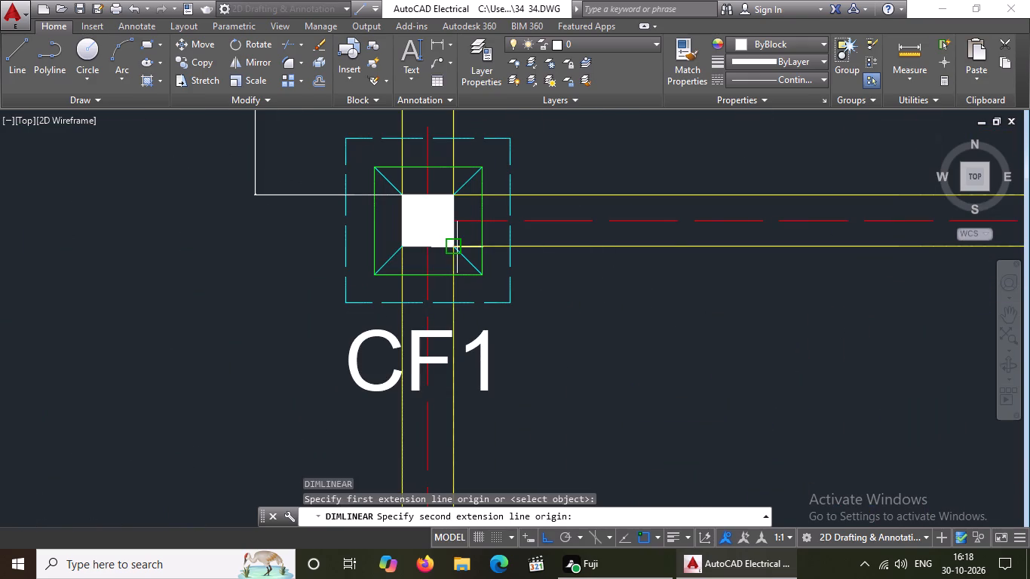
scroll(461, 245, down, 3)
scroll(467, 469, up, 3)
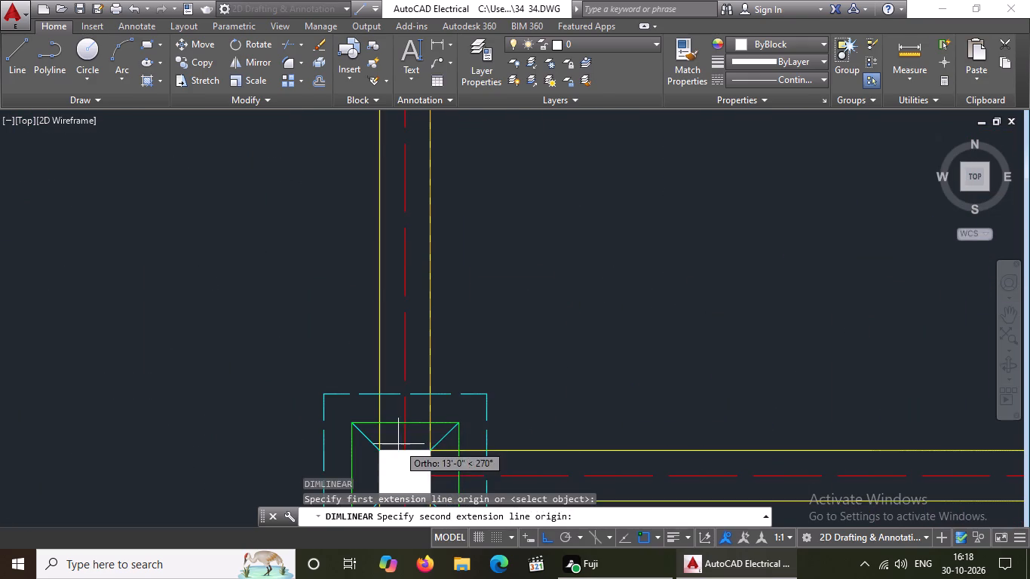
click(427, 453)
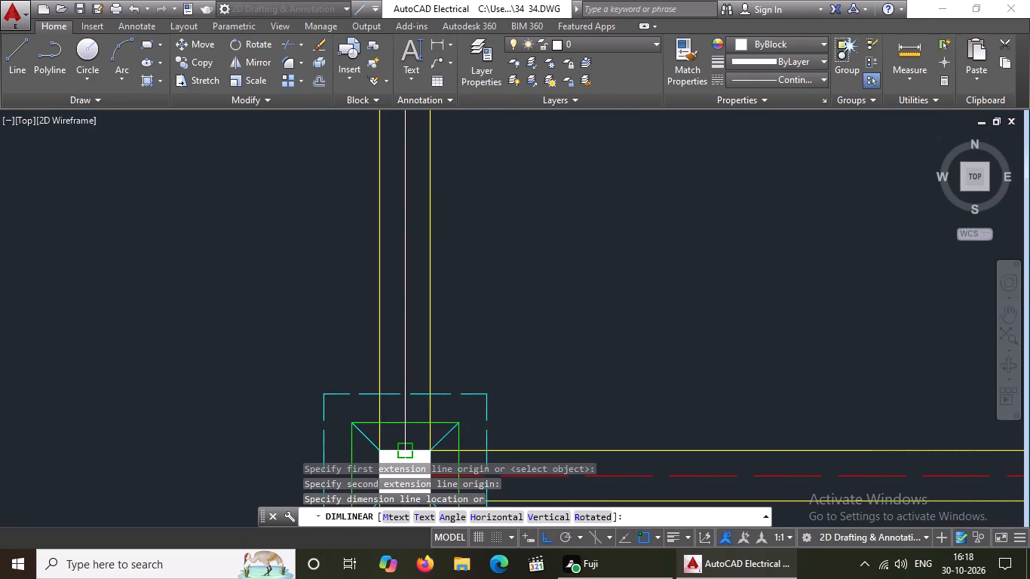
scroll(317, 448, down, 3)
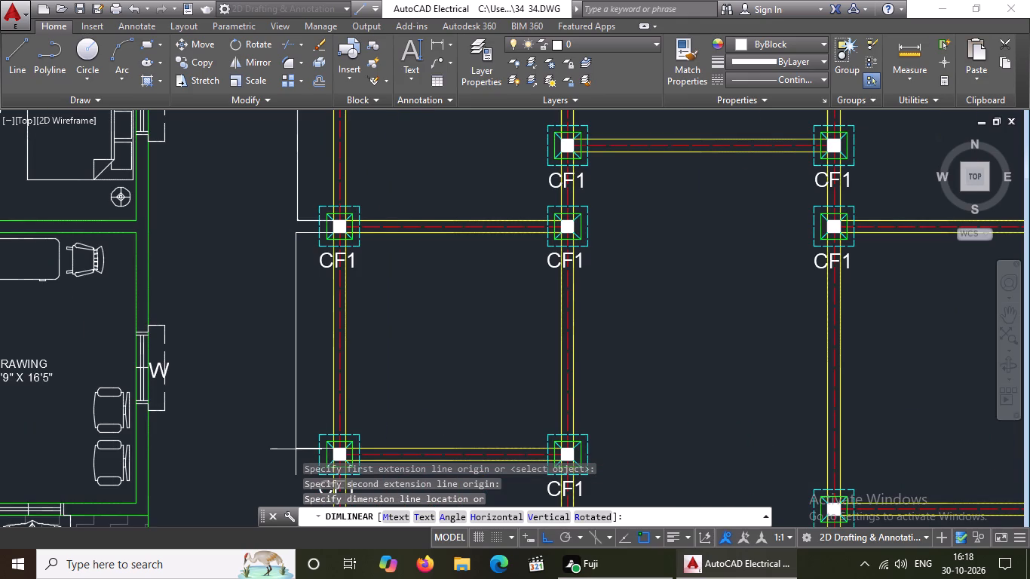
click(297, 449)
Add a vertical linear dimension outside the west beam between the inner faces of its third and fourth CF1 columns, in line with the dimensions above.
scroll(394, 413, down, 2)
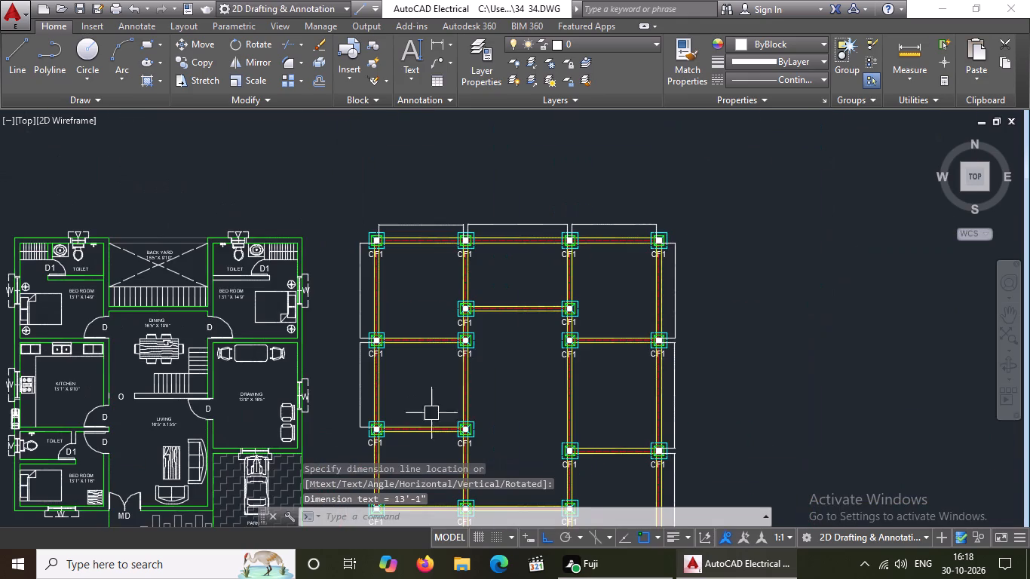
scroll(489, 360, down, 2)
scroll(449, 464, up, 3)
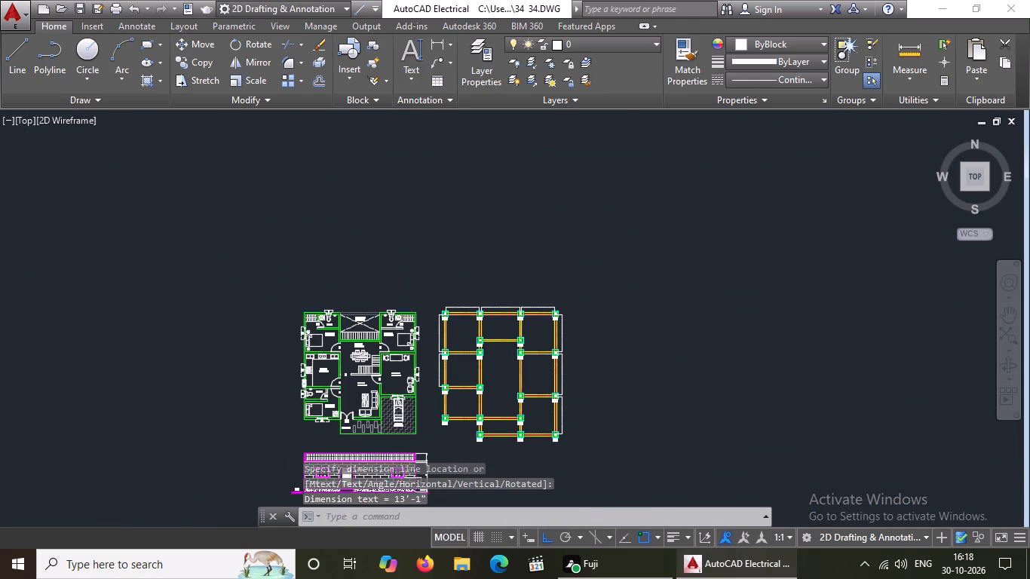
scroll(452, 452, up, 1)
text(DIMLIN)
key(Return)
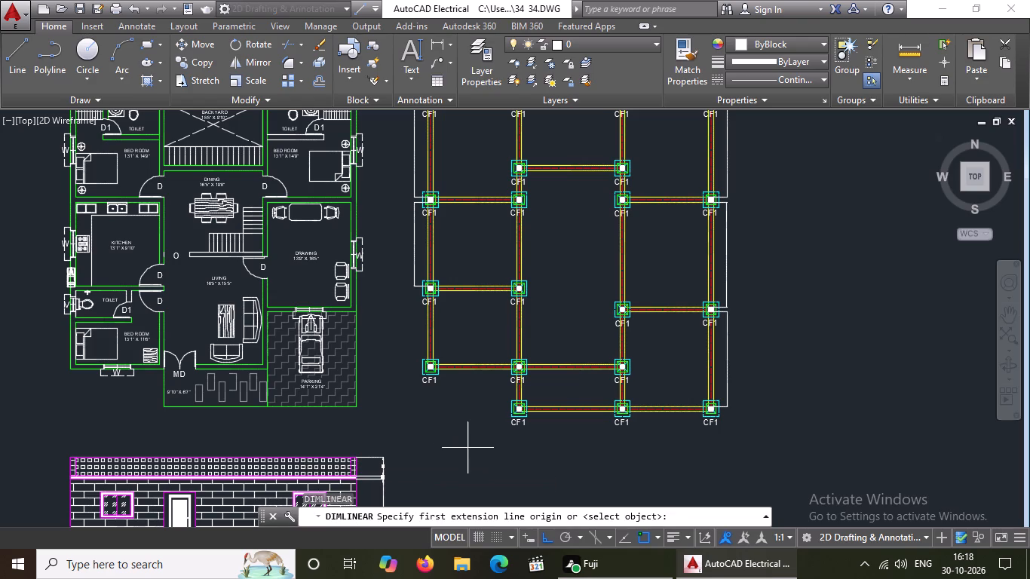
scroll(440, 322, up, 4)
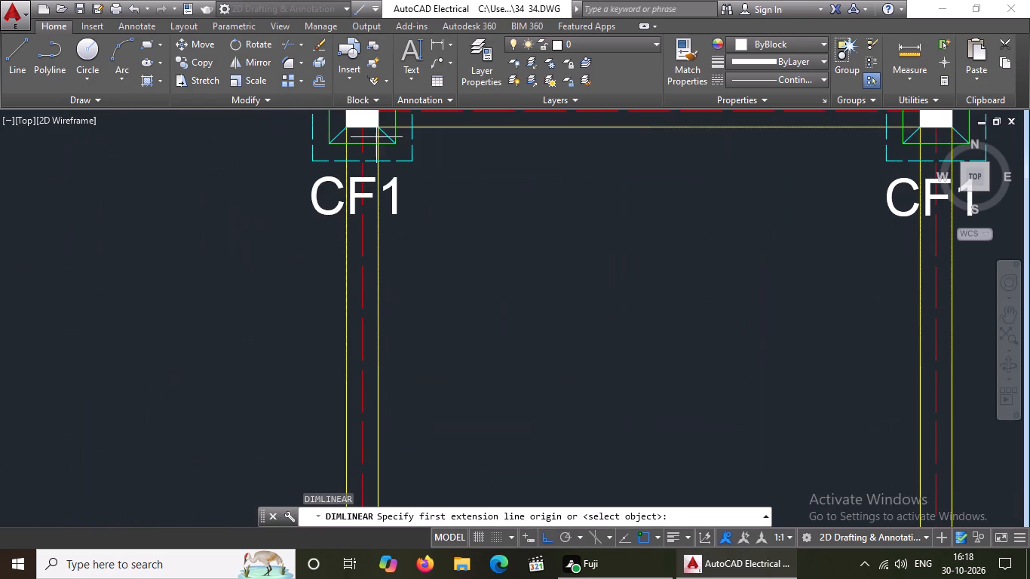
click(379, 130)
scroll(385, 130, down, 2)
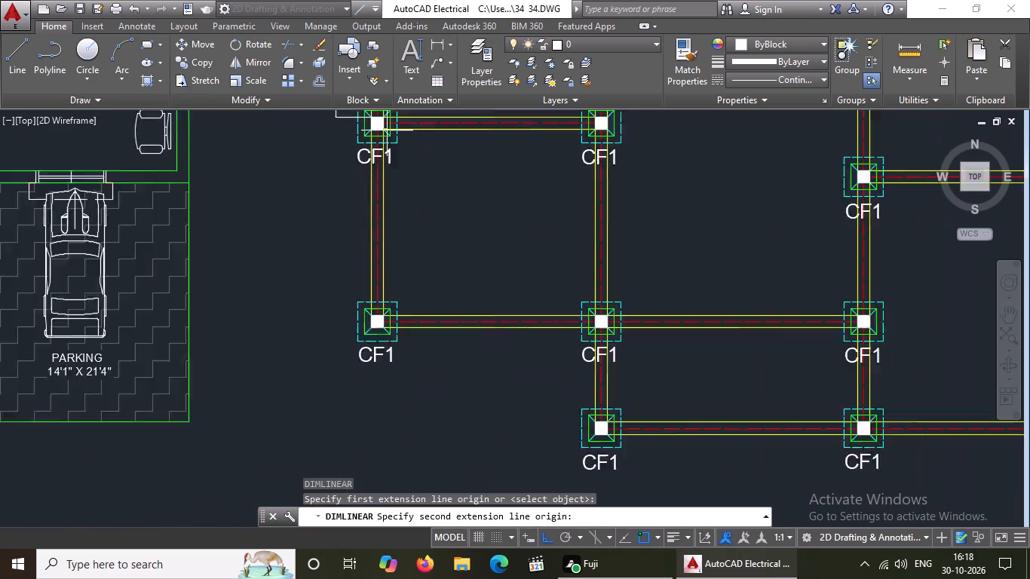
scroll(389, 138, down, 1)
scroll(358, 249, up, 3)
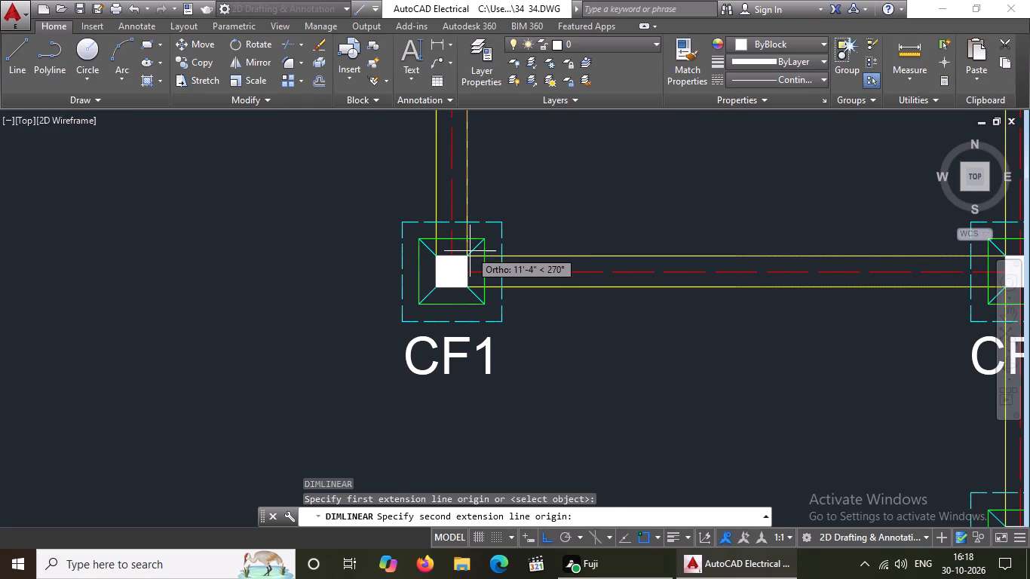
click(469, 253)
scroll(450, 278, down, 4)
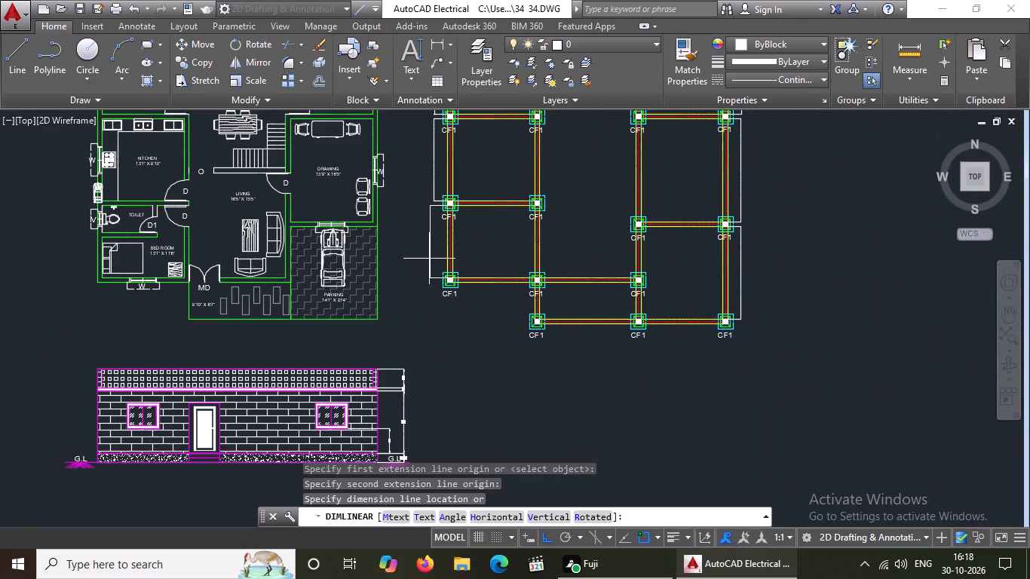
scroll(428, 257, up, 2)
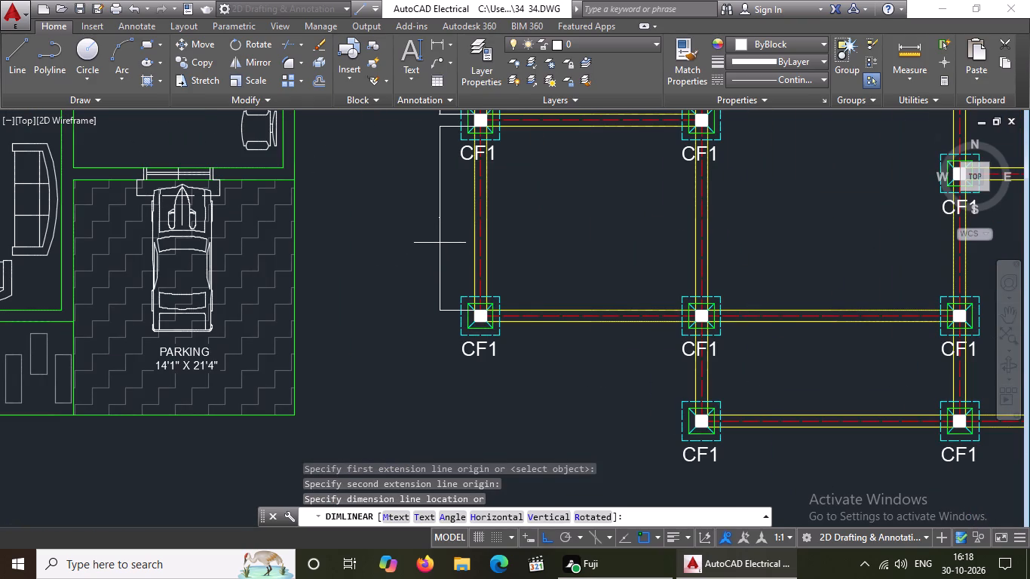
click(440, 243)
scroll(467, 271, down, 3)
Add a horizontal linear dimension below the column plan's southwest beam, between the inner faces of its first and second CF1 columns from the west.
middle_drag(571, 286, 571, 311)
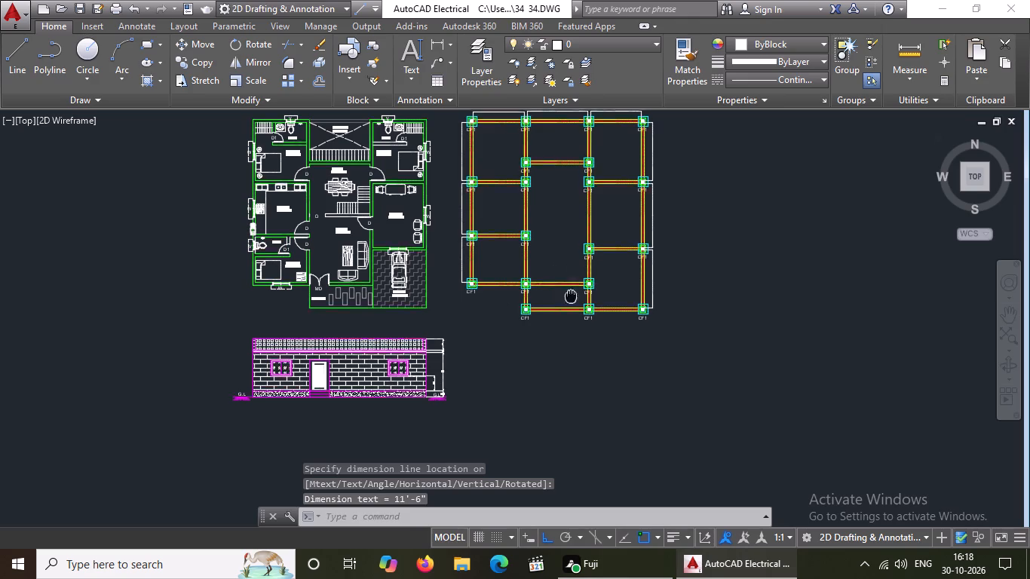
middle_drag(571, 311, 559, 434)
scroll(581, 489, up, 1)
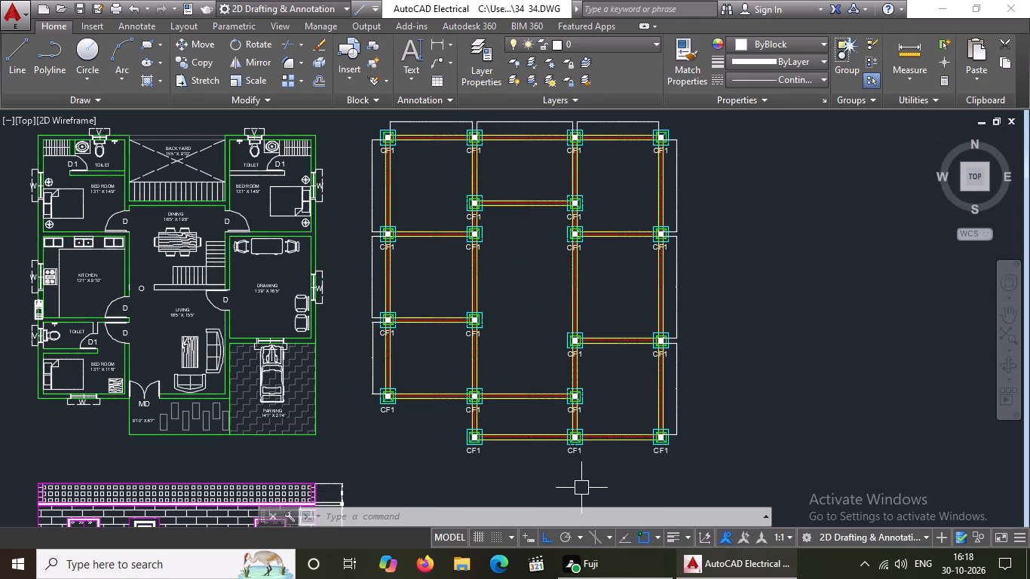
text(DIMLION)
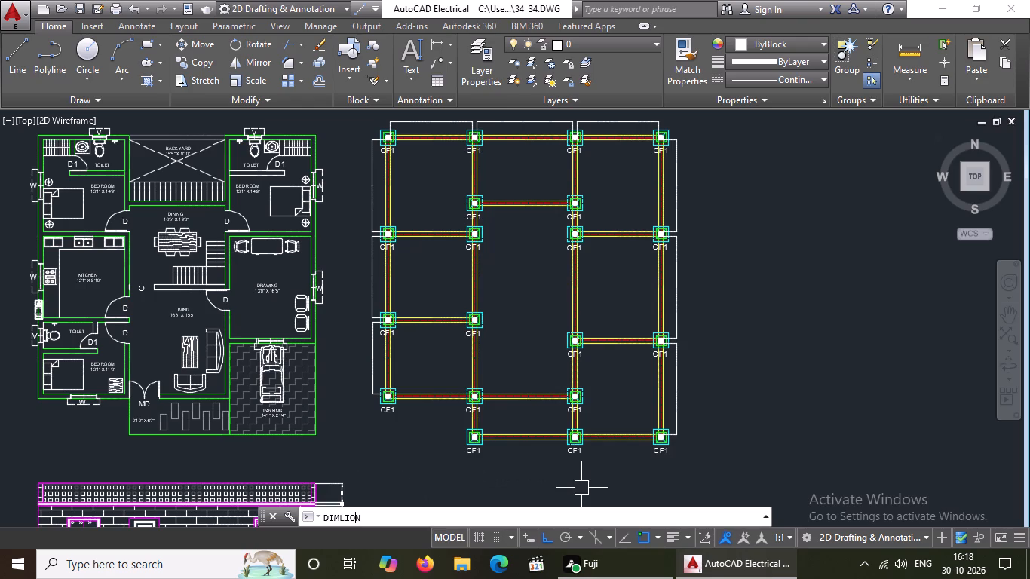
key(Return)
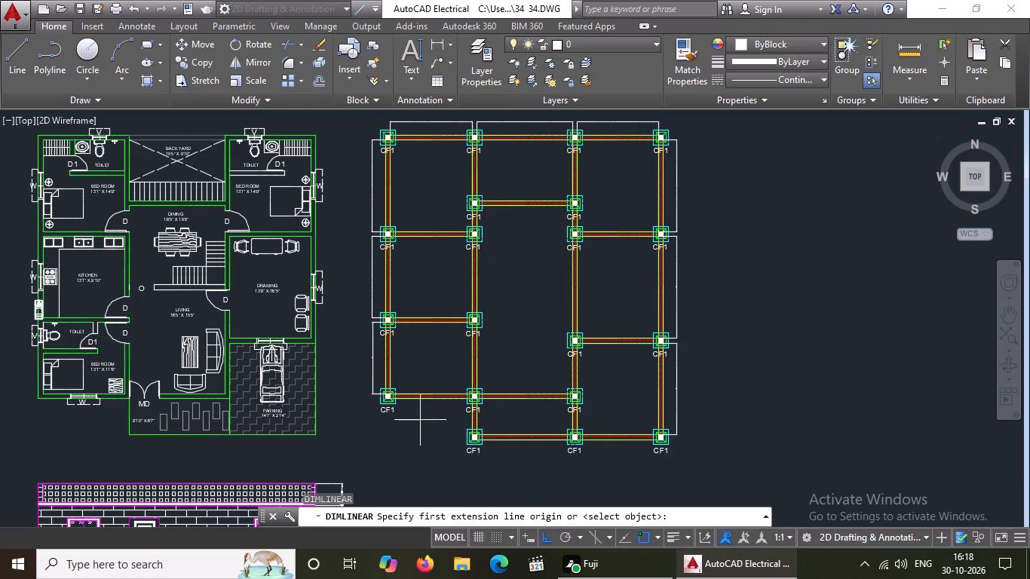
scroll(420, 419, up, 3)
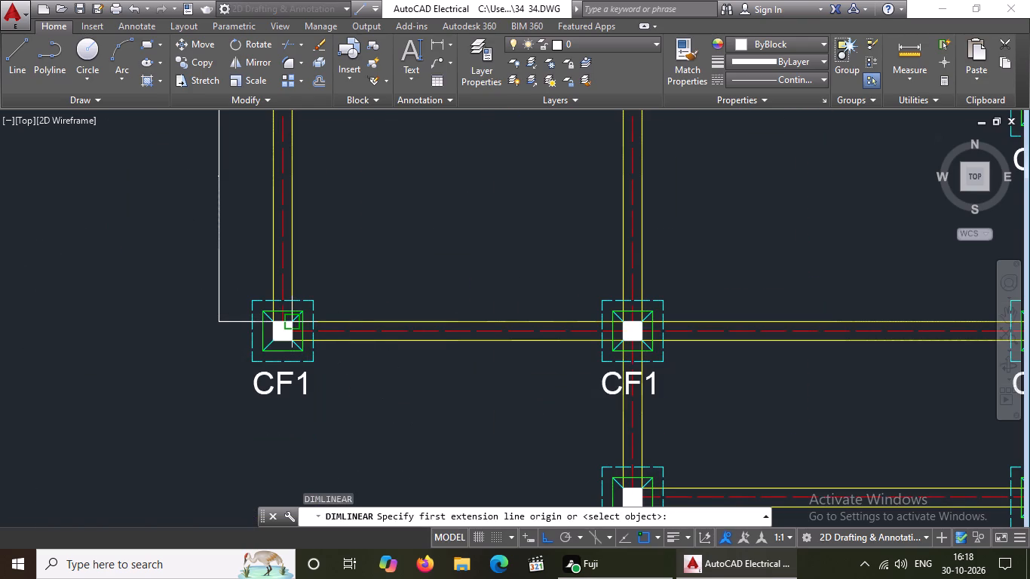
click(295, 322)
click(627, 323)
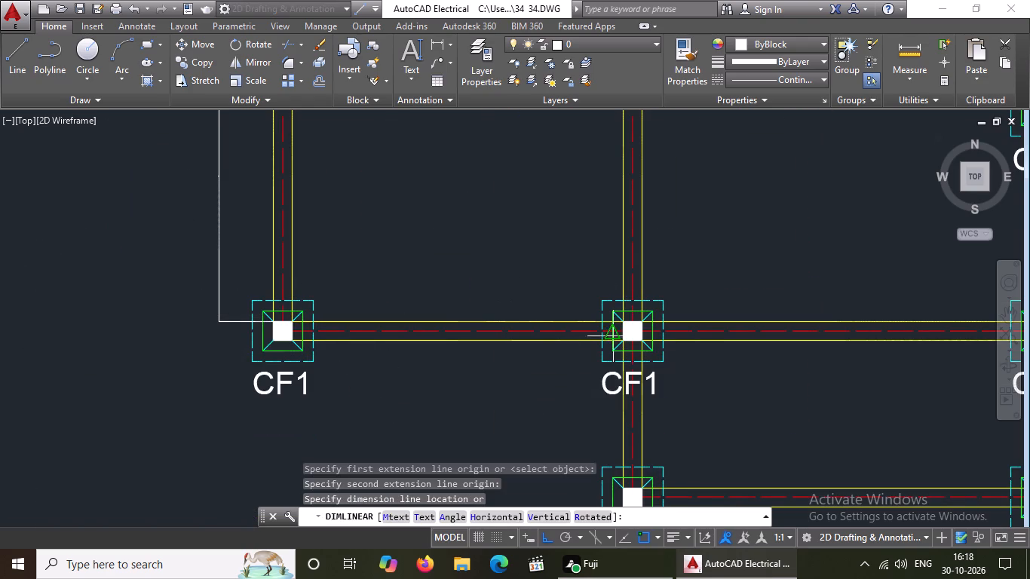
scroll(586, 383, down, 3)
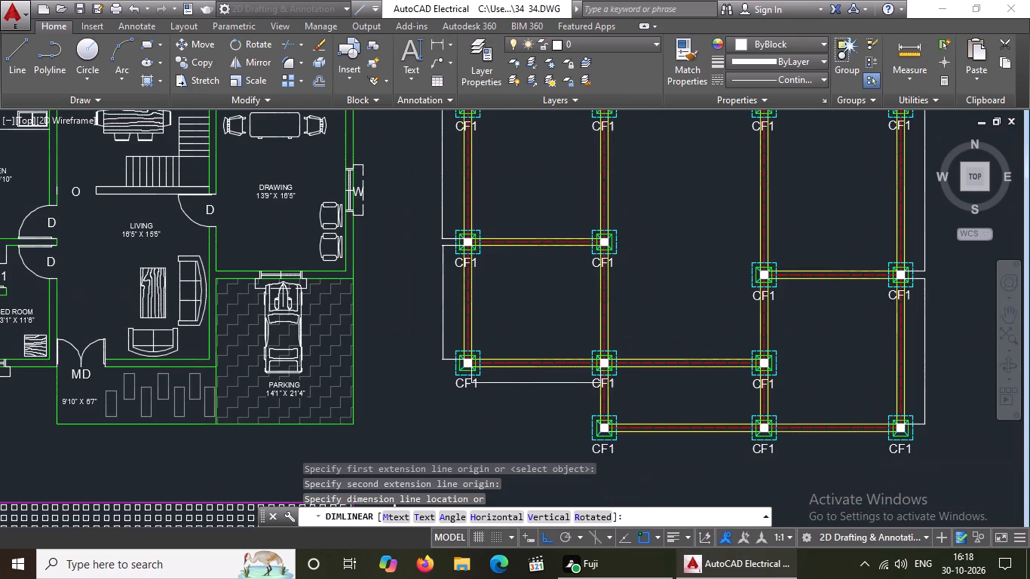
scroll(583, 392, up, 2)
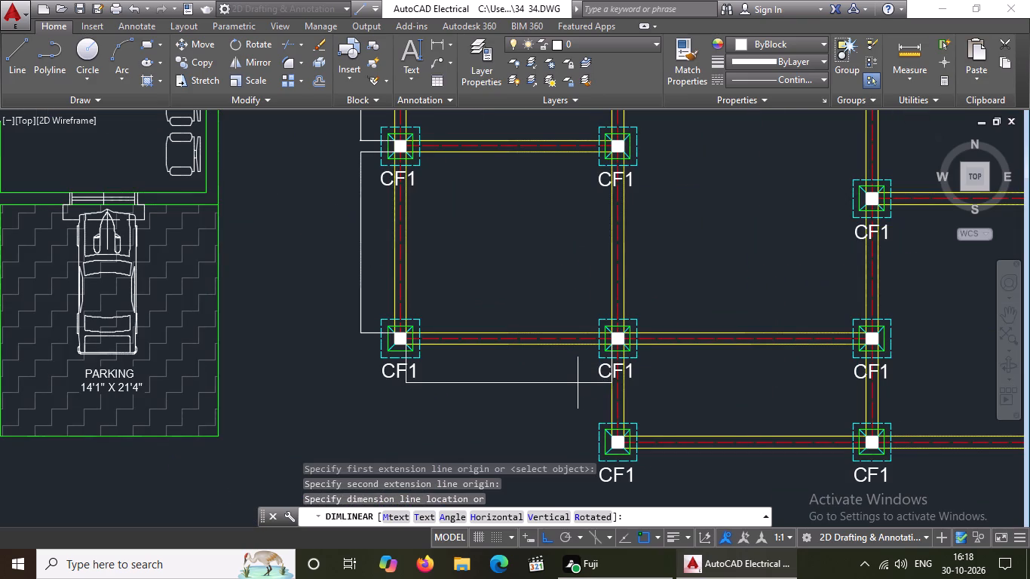
click(578, 383)
Add a horizontal linear dimension below the column plan's southernmost beam, between its first and second CF1 columns from the west.
scroll(578, 383, down, 3)
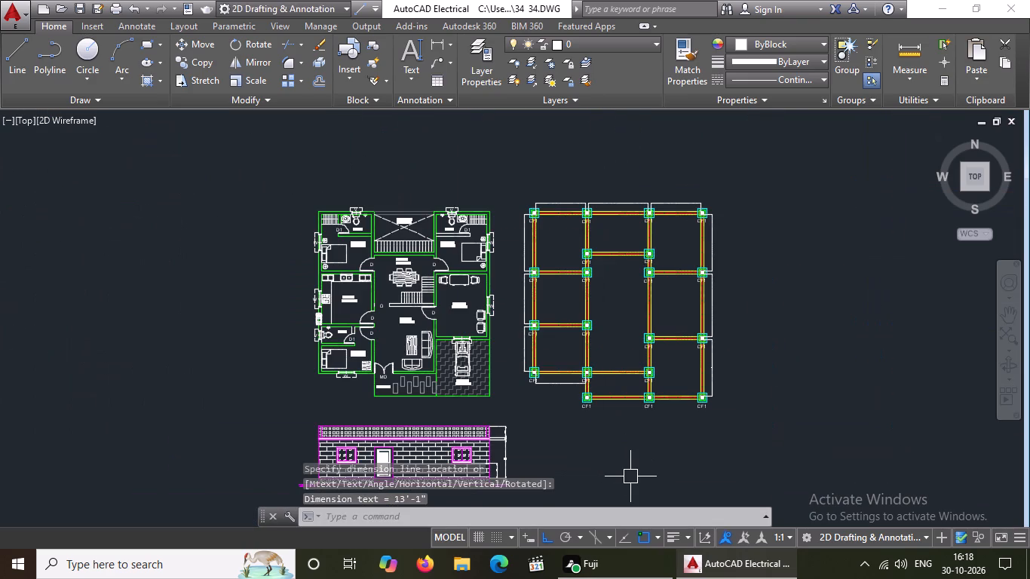
text(DIMLIN)
key(Return)
scroll(591, 348, up, 3)
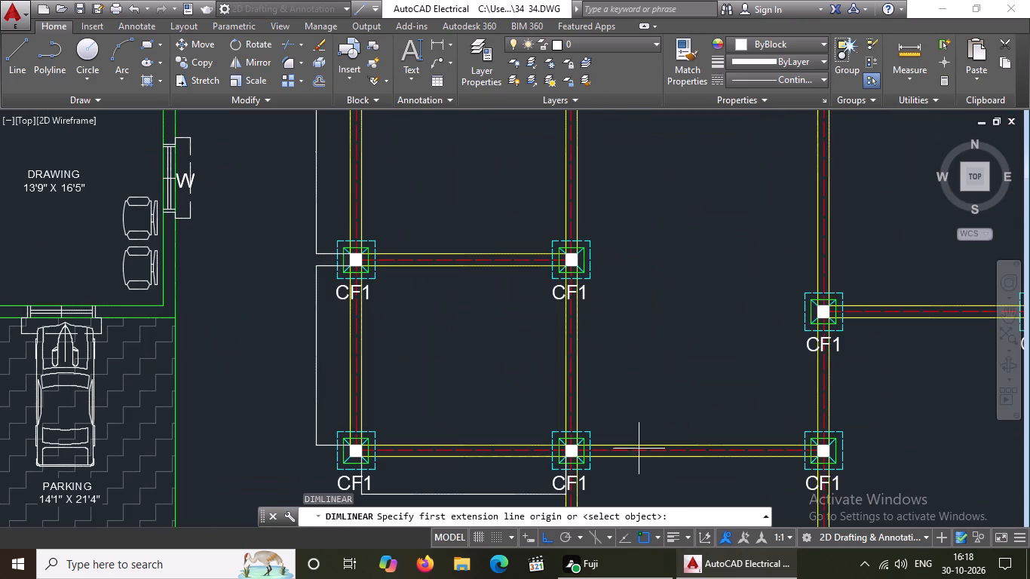
scroll(593, 244, down, 3)
scroll(630, 320, up, 4)
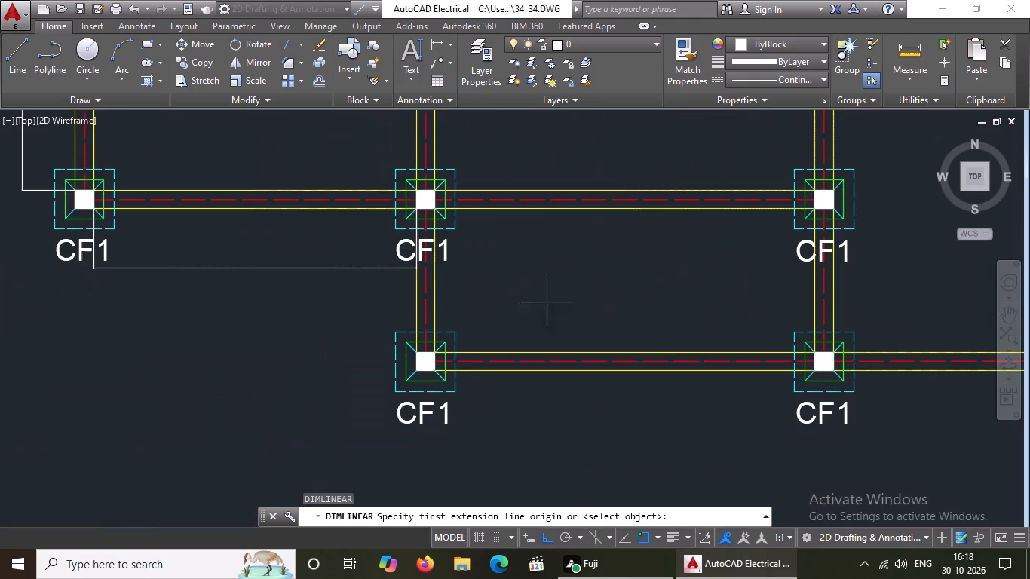
click(432, 352)
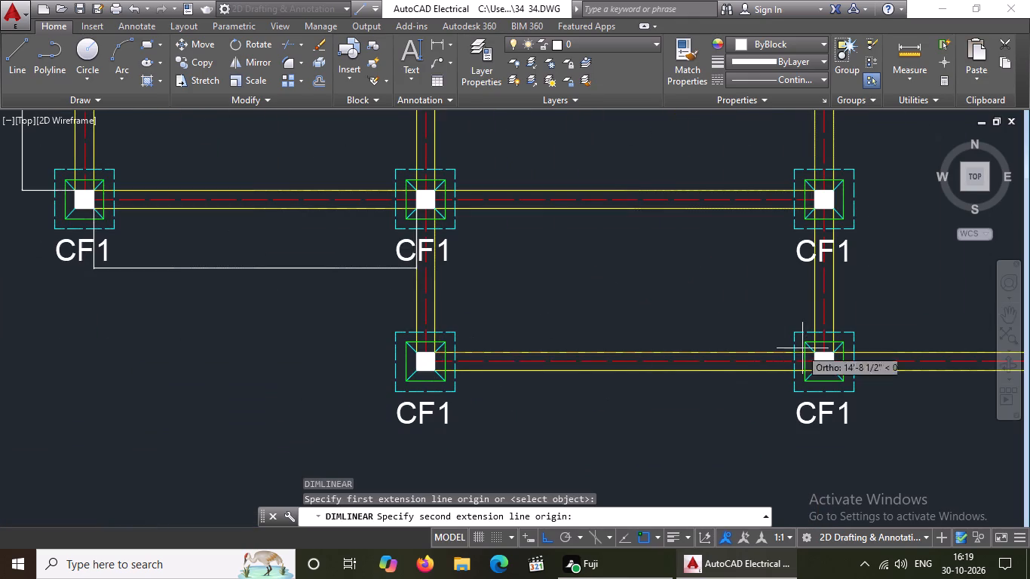
click(811, 351)
scroll(713, 368, down, 2)
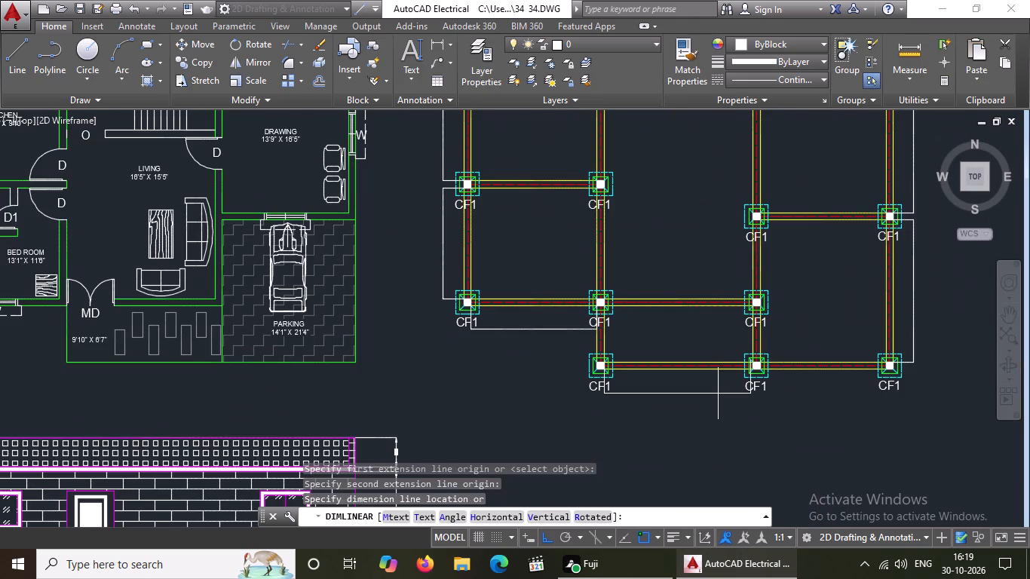
click(719, 394)
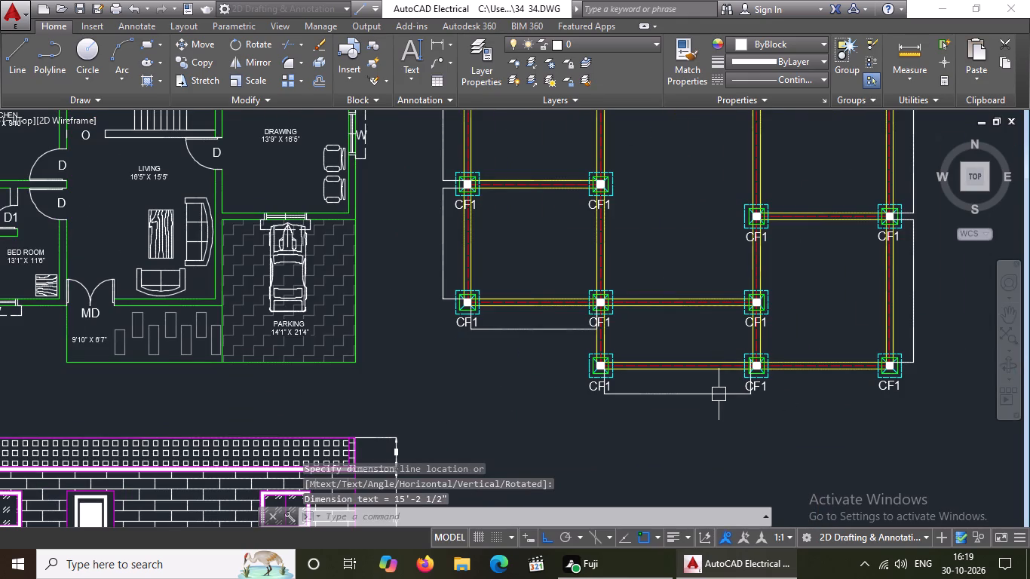
Add a horizontal linear dimension below the southernmost beam between the inner faces of its second and third CF1 columns, roughly in line with the previous dimension.
scroll(719, 394, down, 2)
text(DIMLIN)
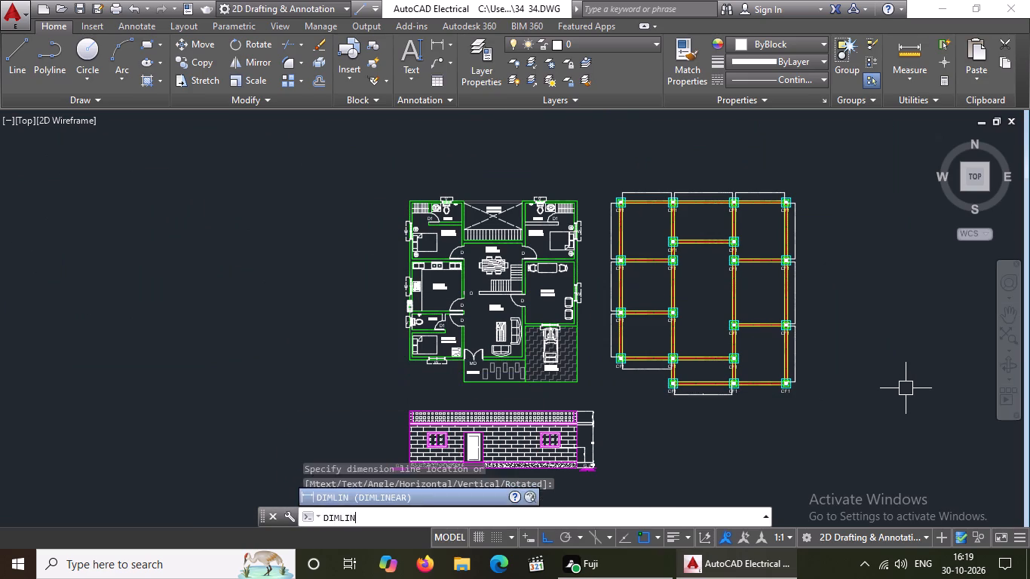
key(Return)
scroll(785, 379, up, 2)
scroll(710, 394, up, 3)
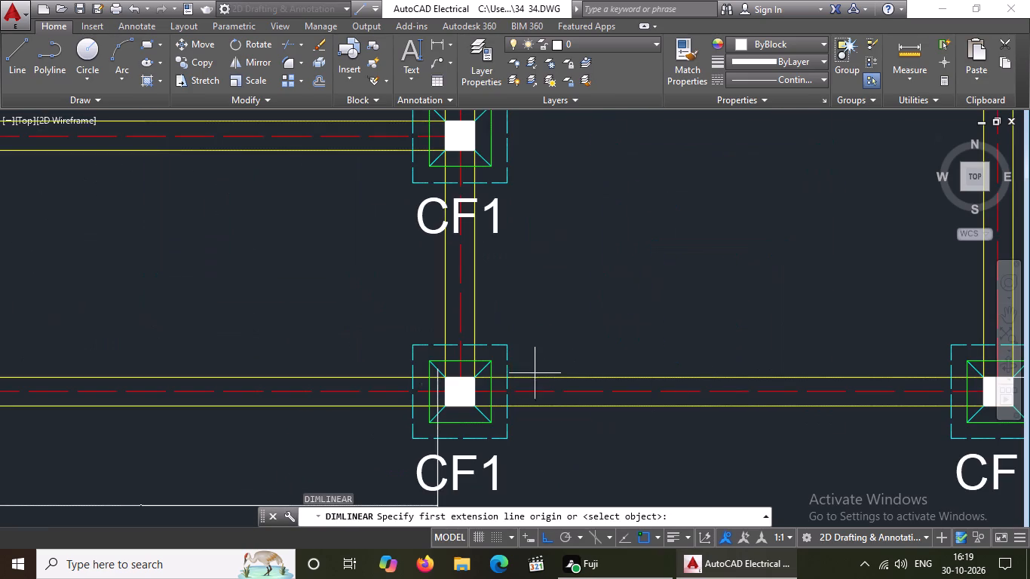
click(471, 375)
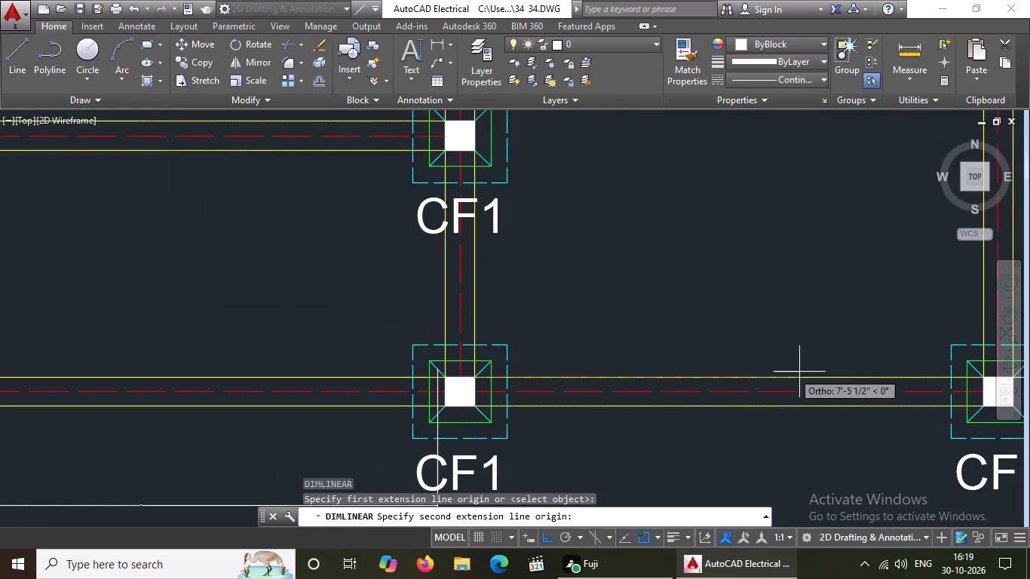
scroll(815, 372, down, 3)
scroll(881, 369, up, 3)
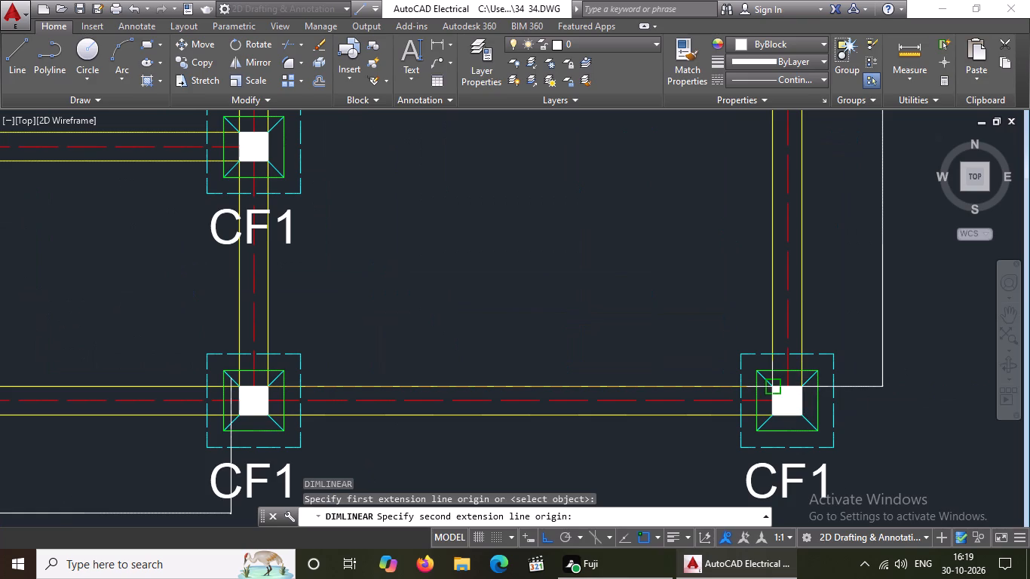
click(771, 387)
scroll(755, 382, down, 3)
scroll(740, 407, up, 3)
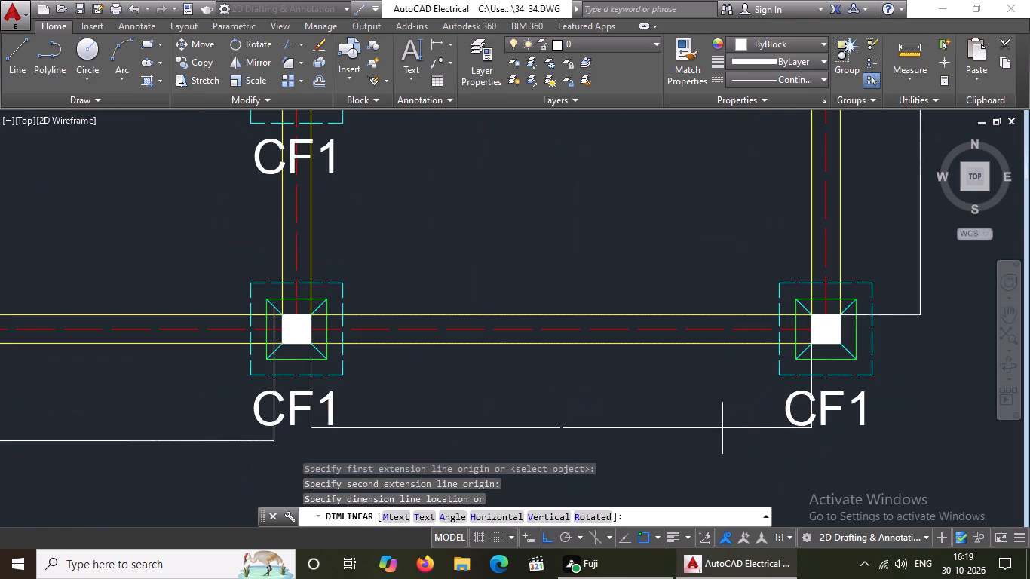
click(722, 443)
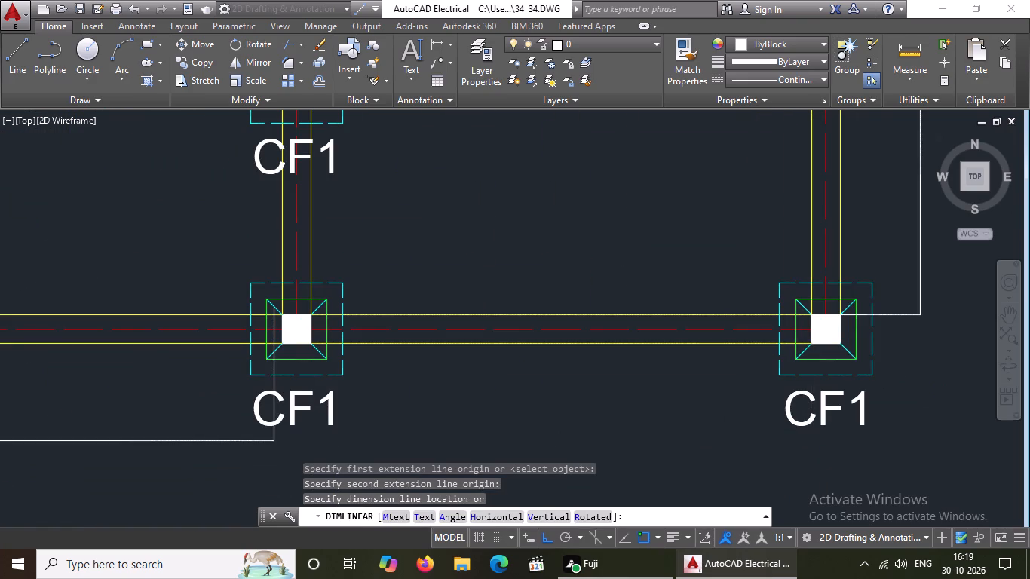
scroll(726, 428, down, 1)
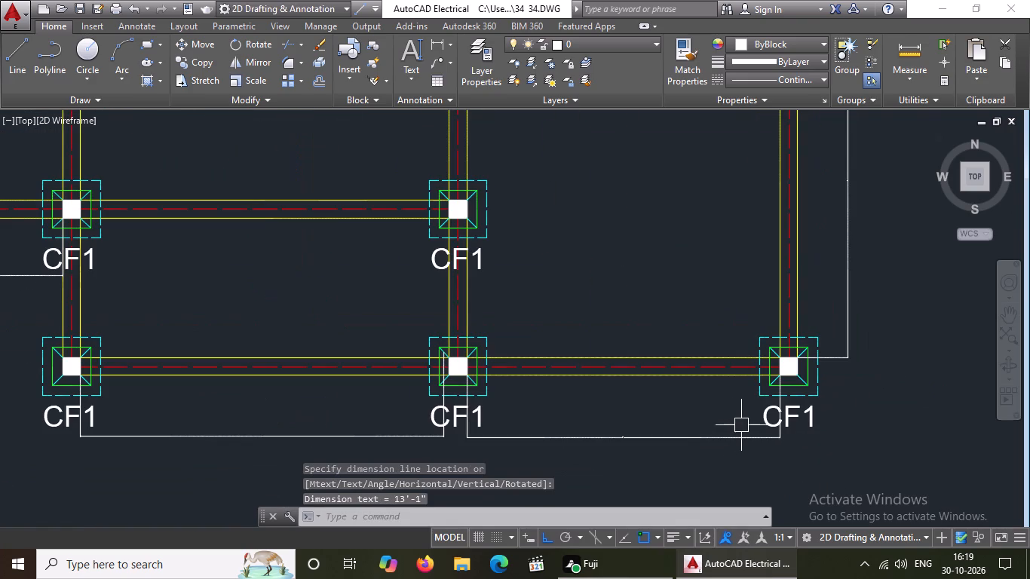
key(Escape)
Set the arrow size to 5" for the dimension between the southernmost beam's first and second CF1 columns.
scroll(609, 403, down, 4)
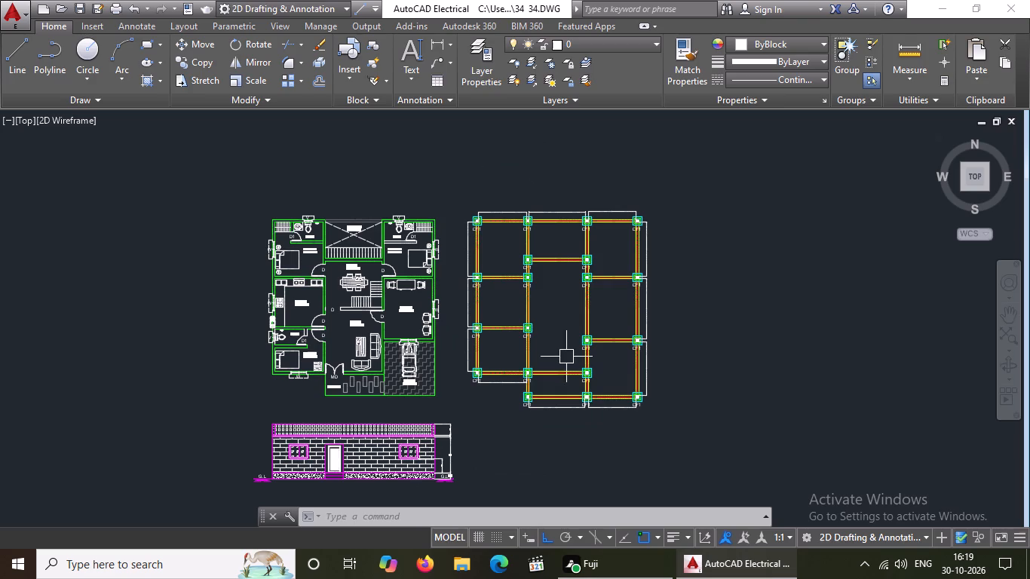
scroll(526, 415, up, 2)
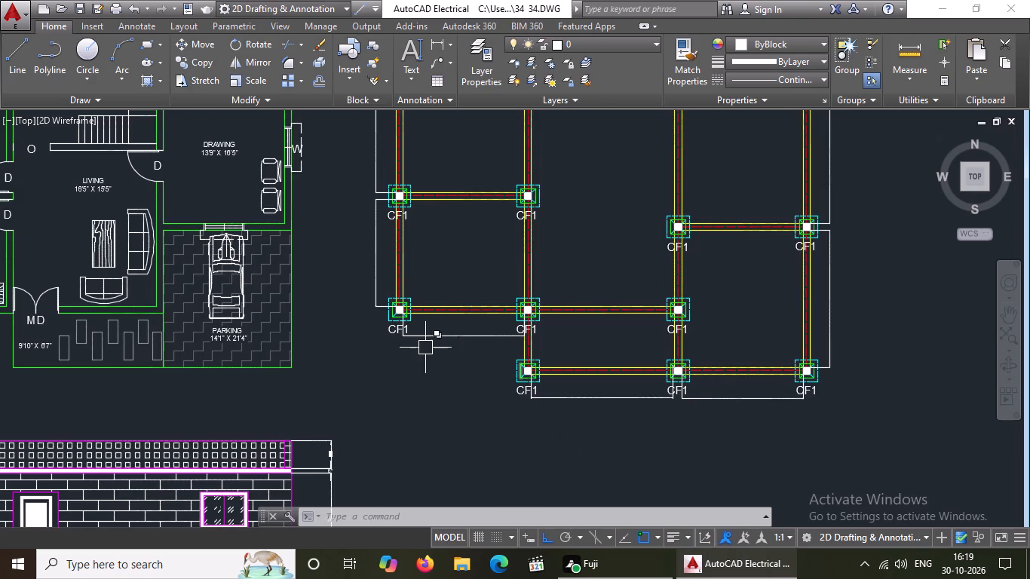
scroll(422, 345, down, 2)
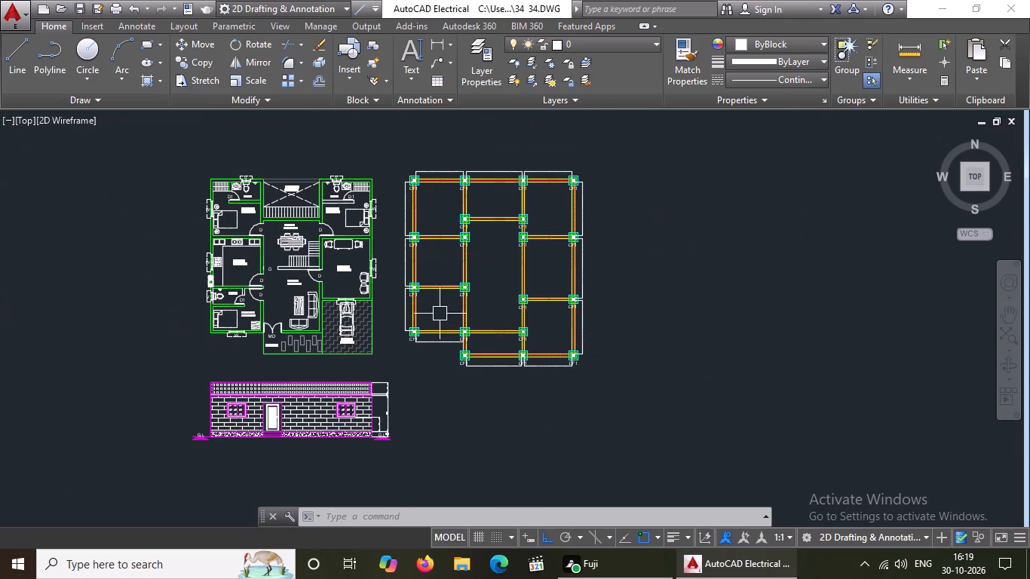
scroll(427, 149, up, 2)
scroll(467, 173, down, 2)
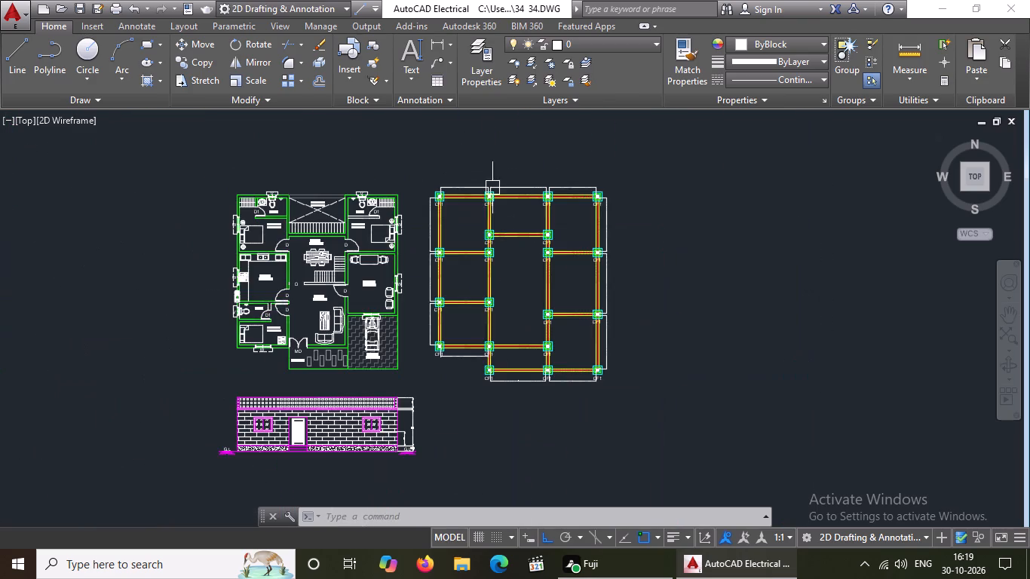
scroll(477, 366, up, 3)
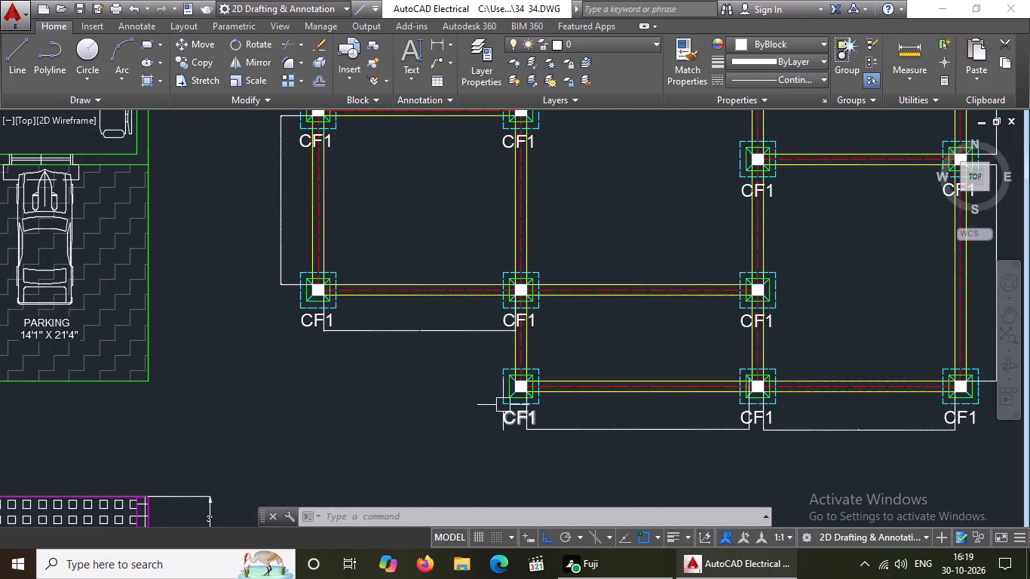
click(567, 430)
right_click(418, 446)
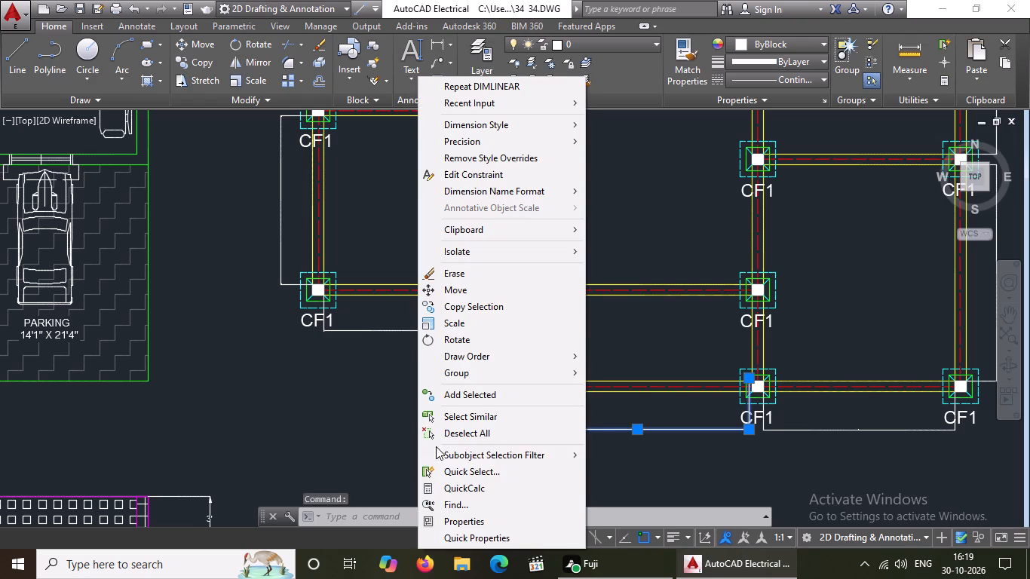
click(460, 521)
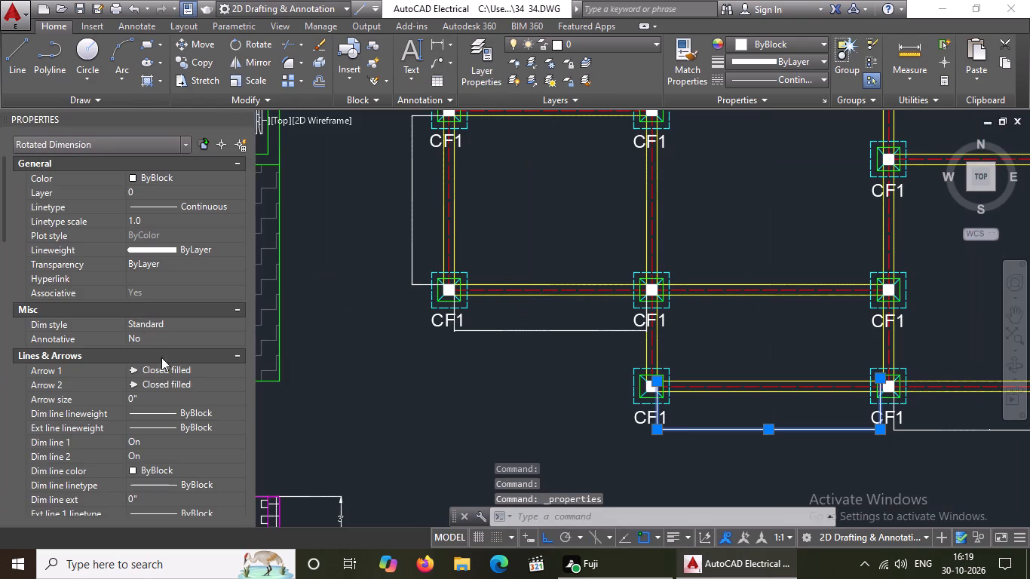
click(152, 399)
key(BackSpace)
key(BackSpace)
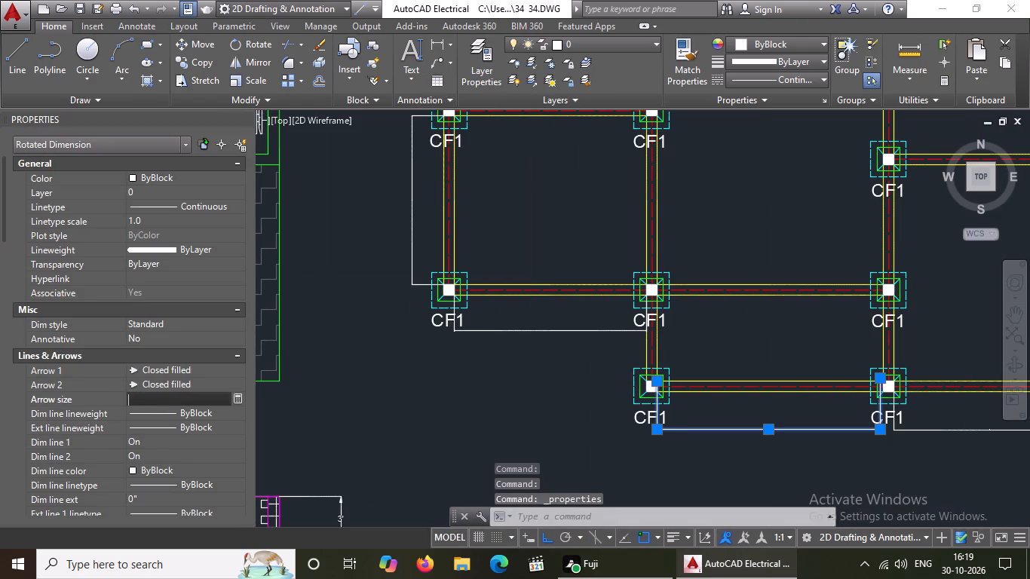
key(5)
key(shift+quotedbl)
key(Return)
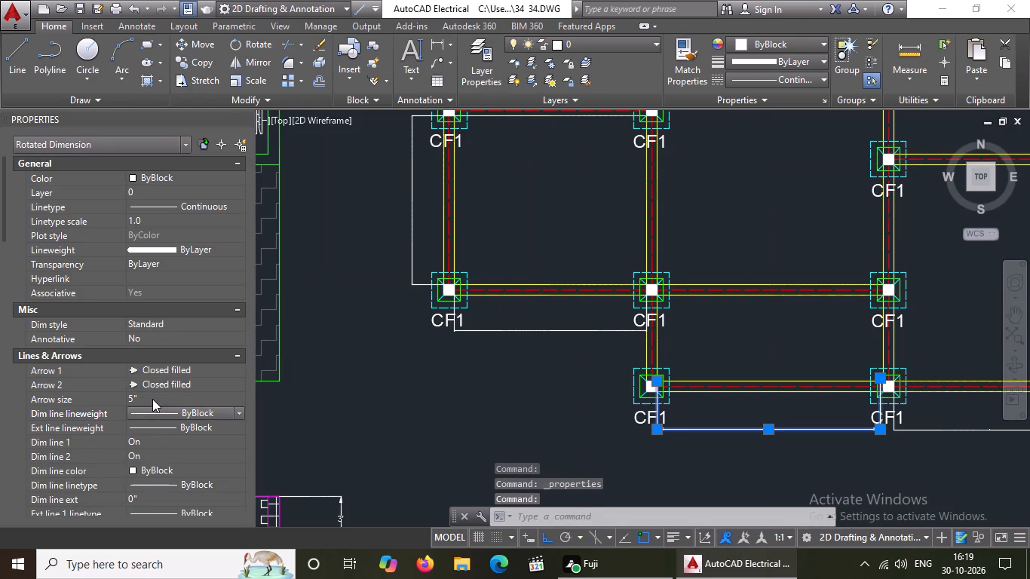
Set the same dimension's text height to 5" and deselect it.
scroll(151, 397, down, 3)
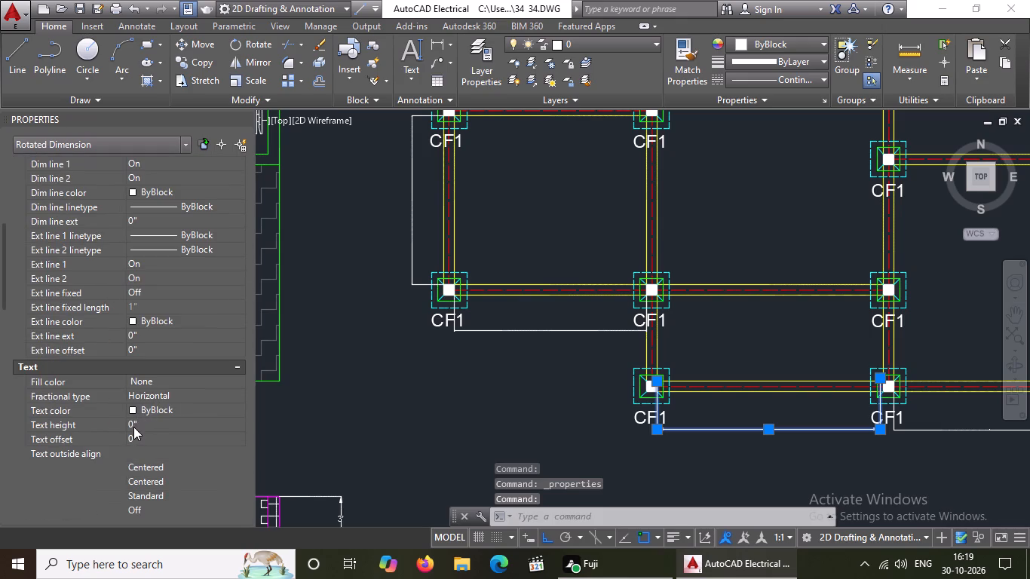
click(141, 424)
key(BackSpace)
key(BackSpace)
key(5)
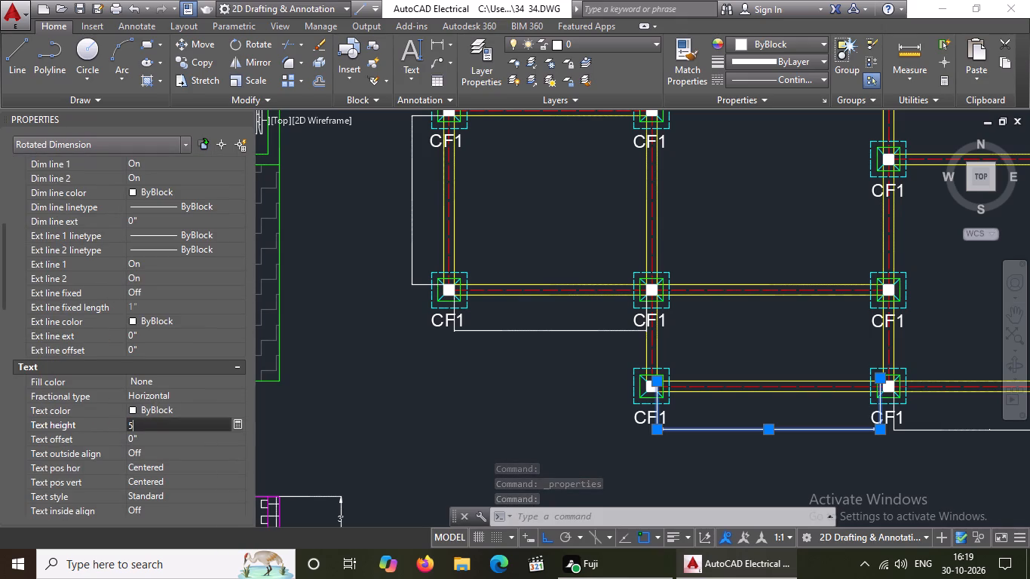
key(shift+quotedbl)
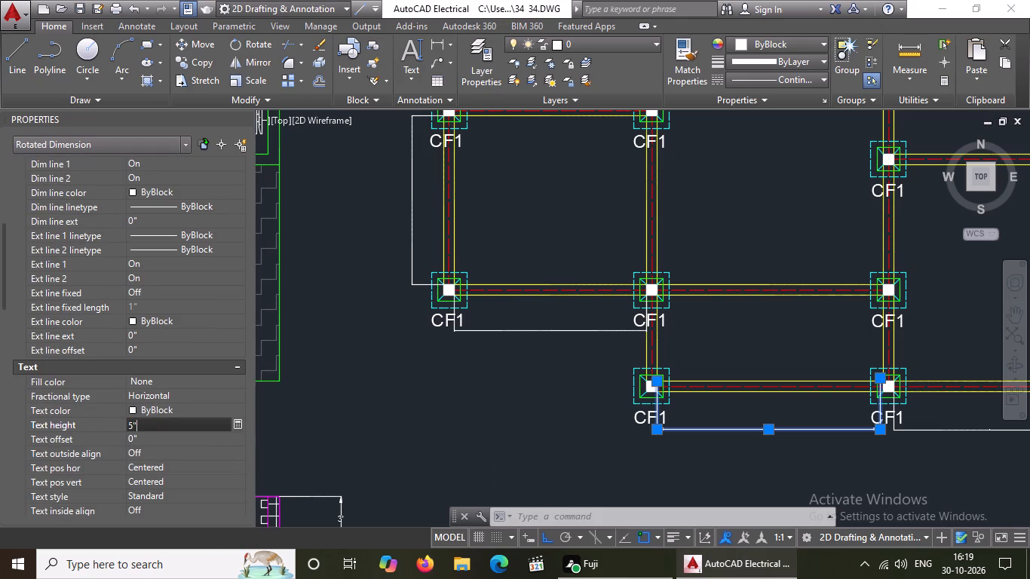
key(Return)
scroll(141, 403, down, 9)
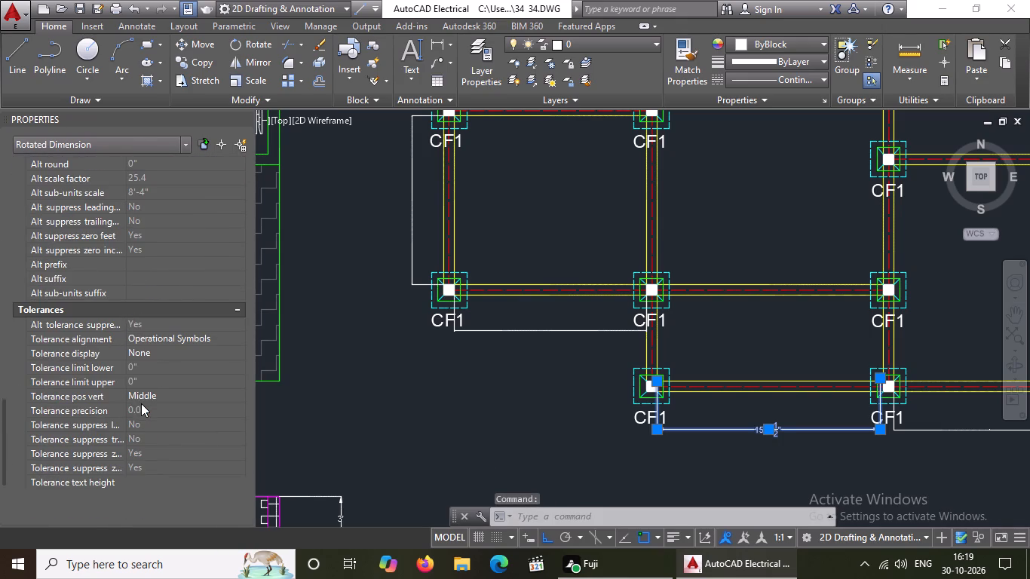
key(Escape)
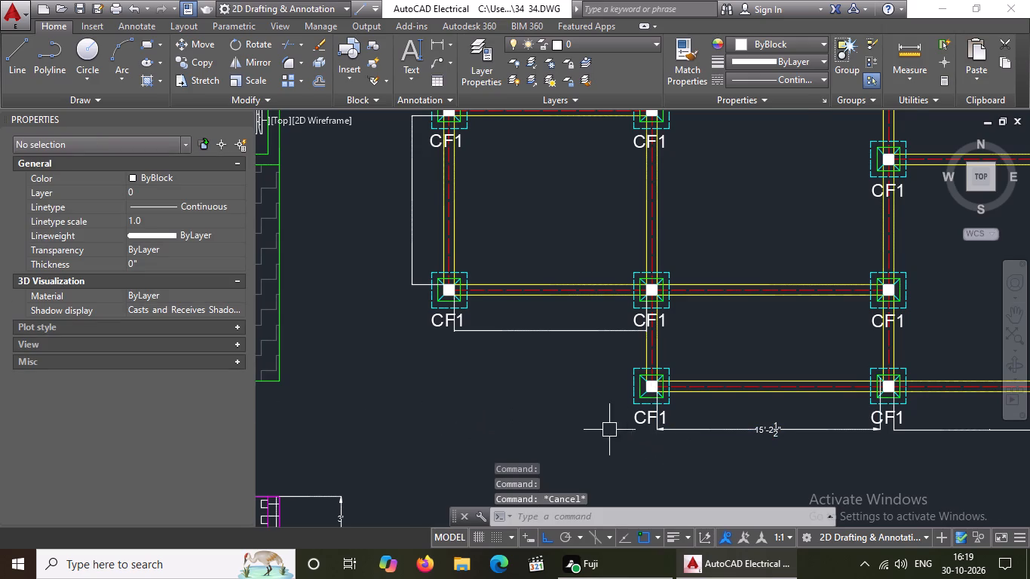
Set the arrow size to 5" for the dimension between the southernmost beam's second and third CF1 columns.
scroll(609, 429, down, 2)
scroll(753, 444, up, 2)
click(756, 406)
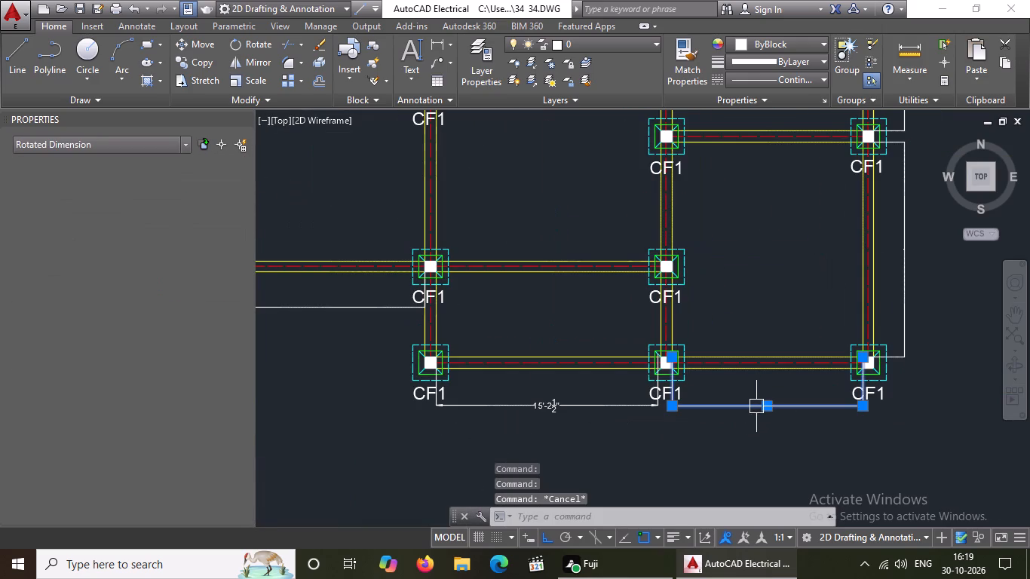
click(142, 394)
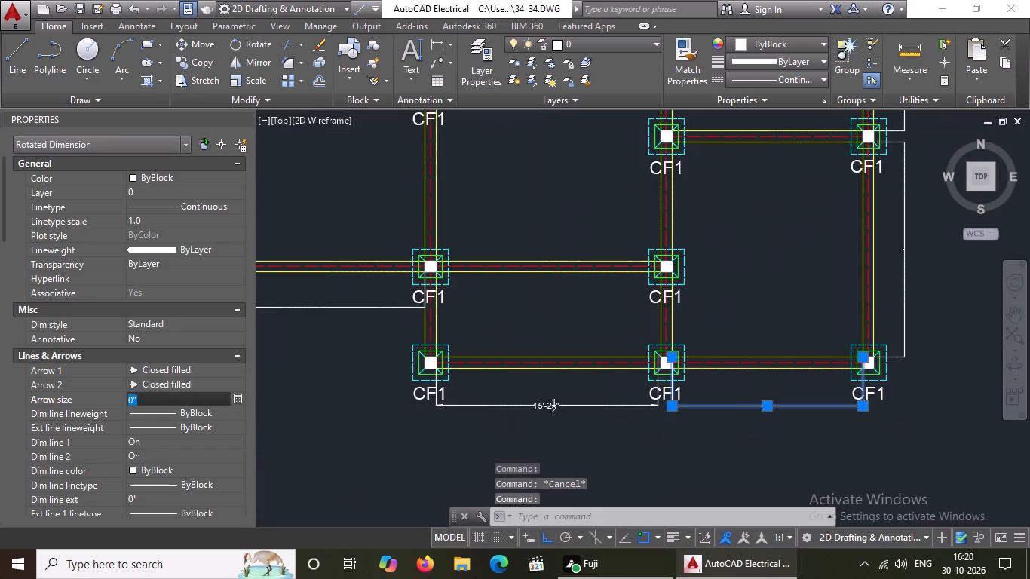
key(BackSpace)
key(BackSpace)
key(5)
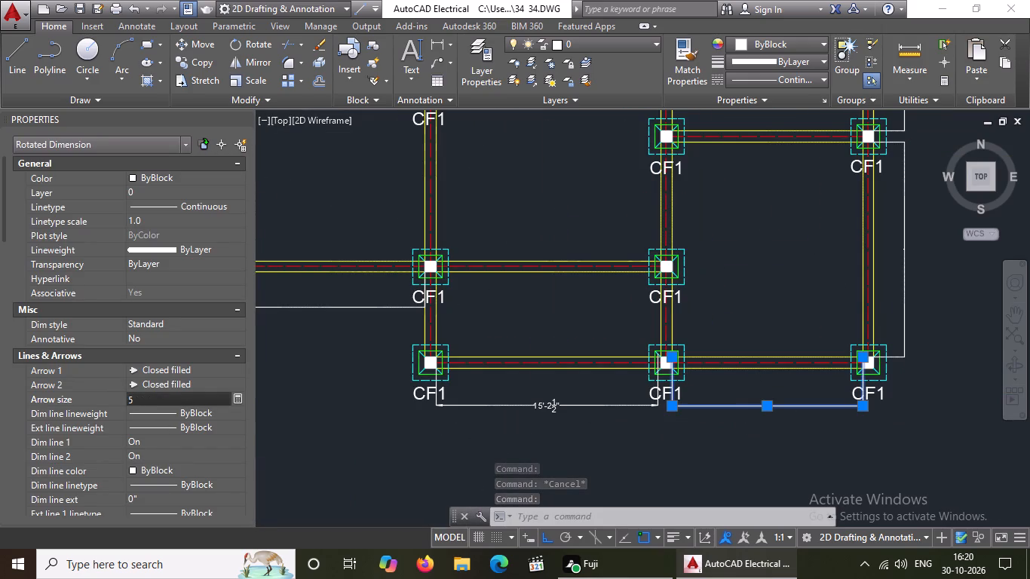
key(shift+quotedbl)
key(Return)
Set the text height of that second-to-third column dimension to 5" and deselect it.
scroll(136, 386, down, 5)
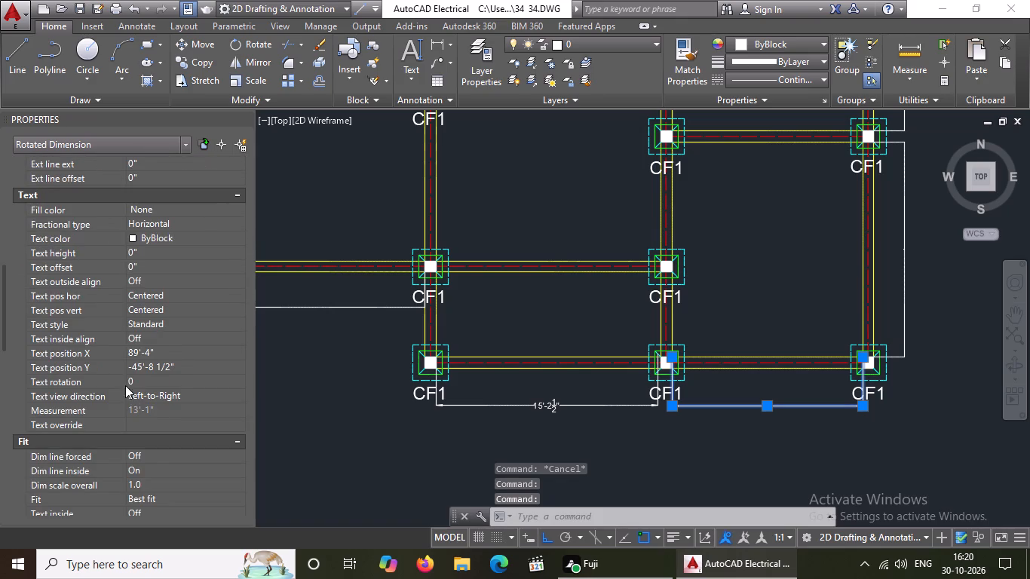
click(157, 255)
key(BackSpace)
key(BackSpace)
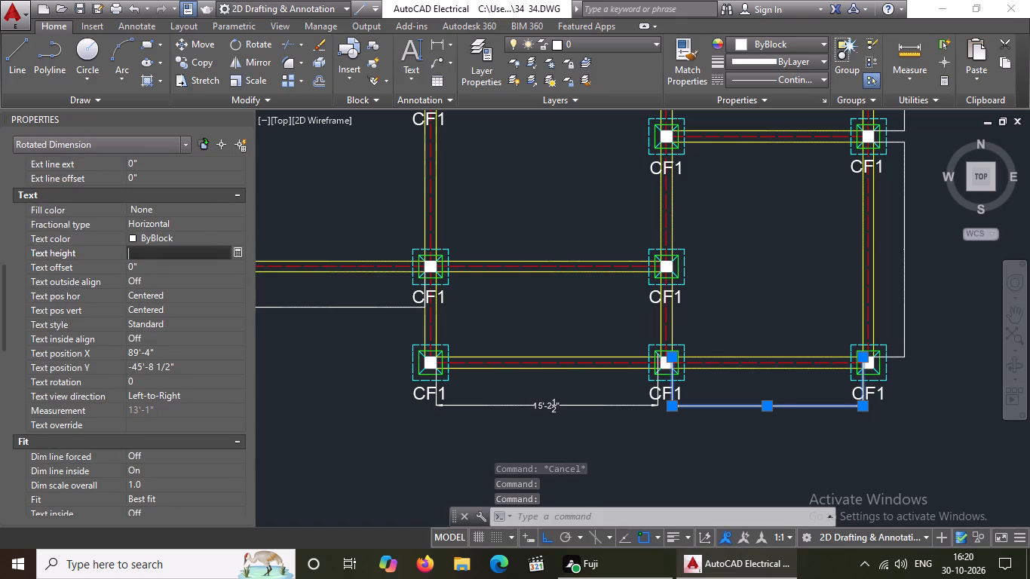
text(5")
key(Return)
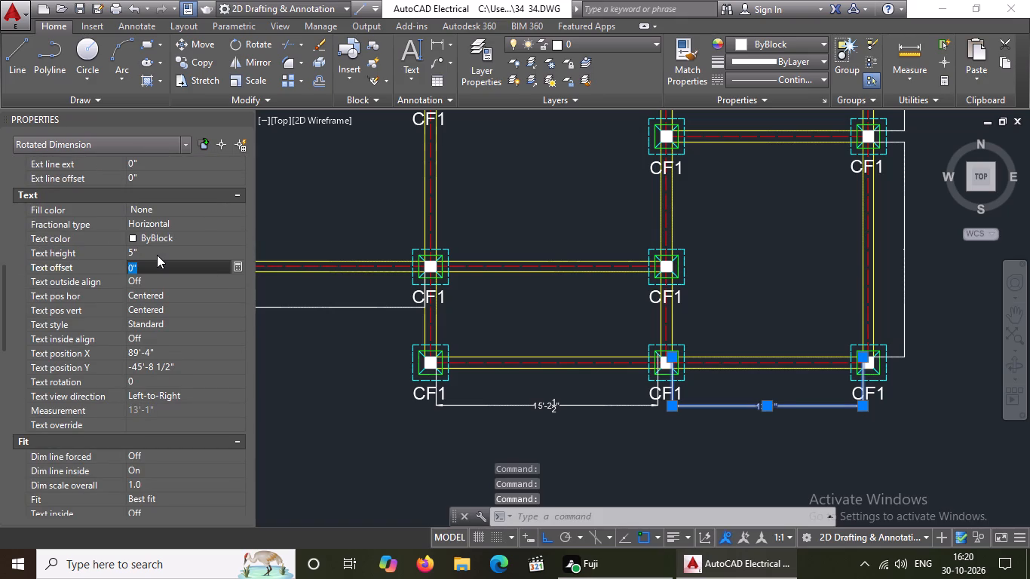
key(Escape)
key(Escape)
scroll(158, 265, down, 2)
scroll(158, 266, up, 7)
key(Escape)
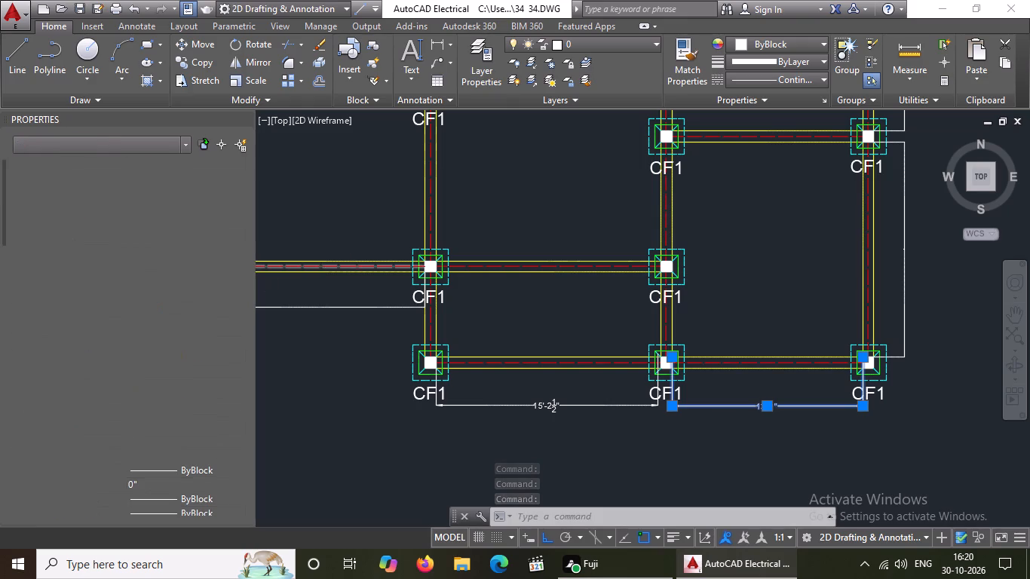
Set the arrow size to 5" for the southernmost vertical dimension along the column plan's east side.
scroll(439, 386, down, 2)
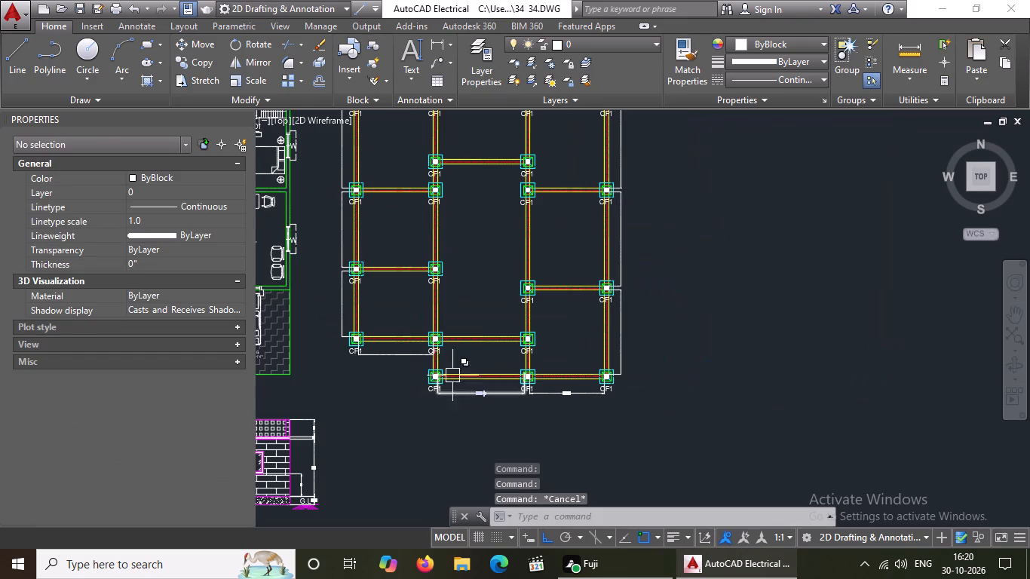
click(618, 320)
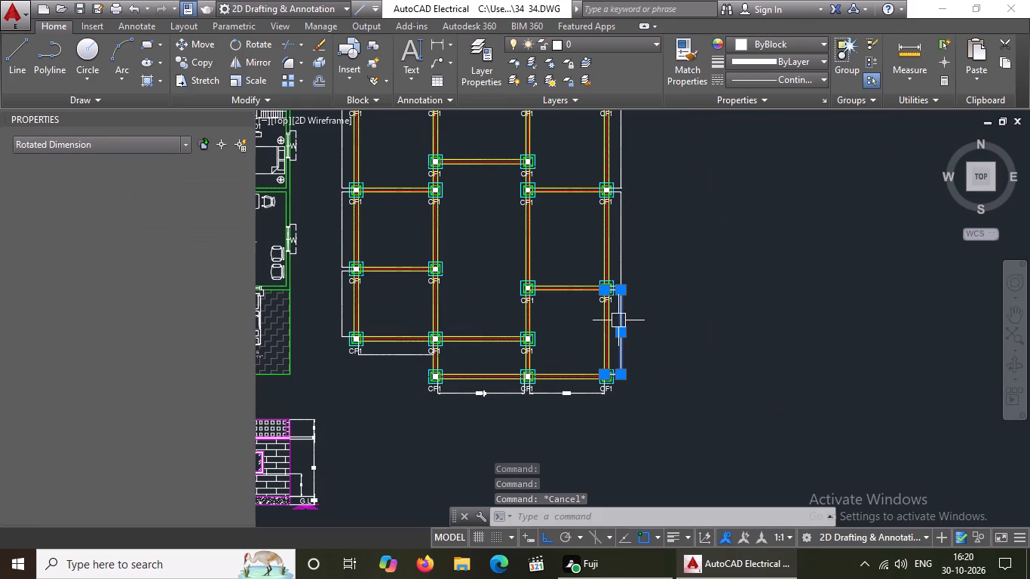
click(156, 399)
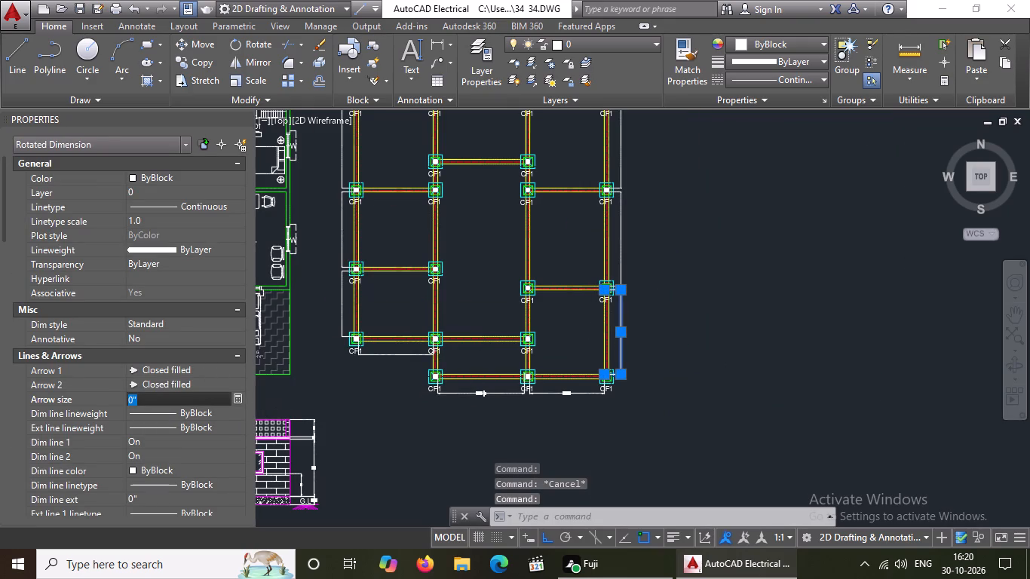
key(BackSpace)
key(BackSpace)
key(5)
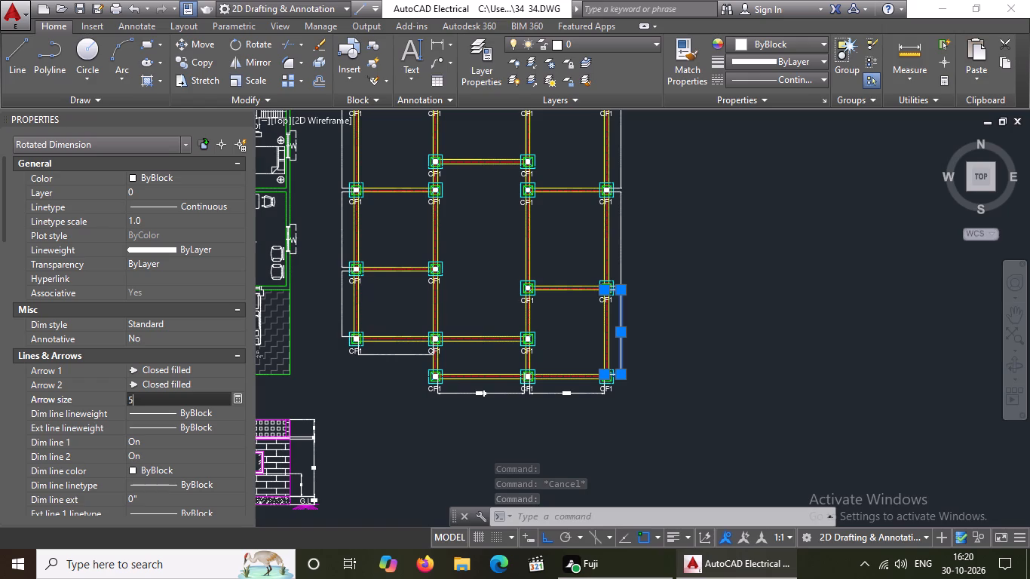
key(shift+quotedbl)
key(Return)
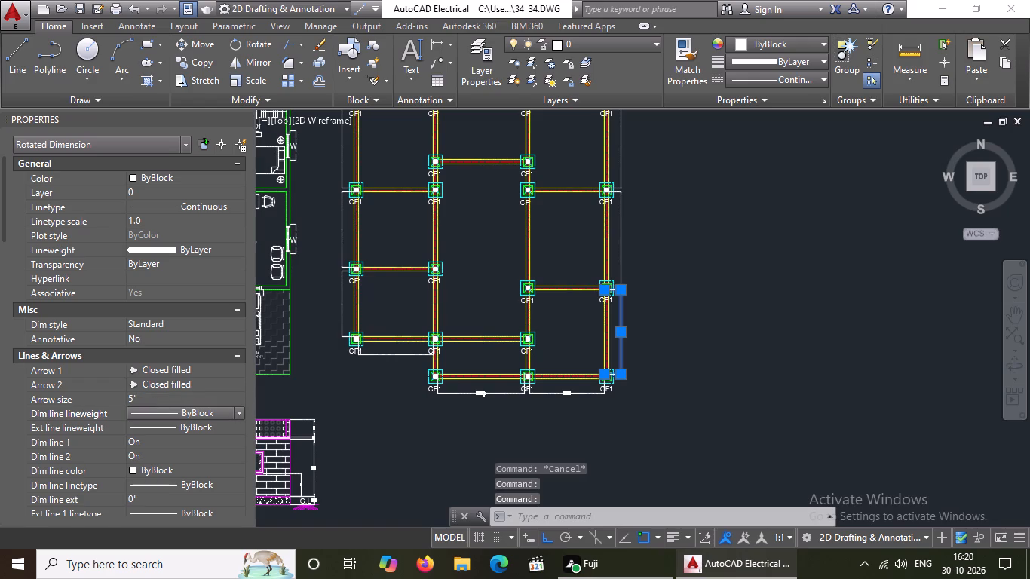
Set the text height of the southernmost east-side dimension to 5" and deselect it.
scroll(146, 347, down, 7)
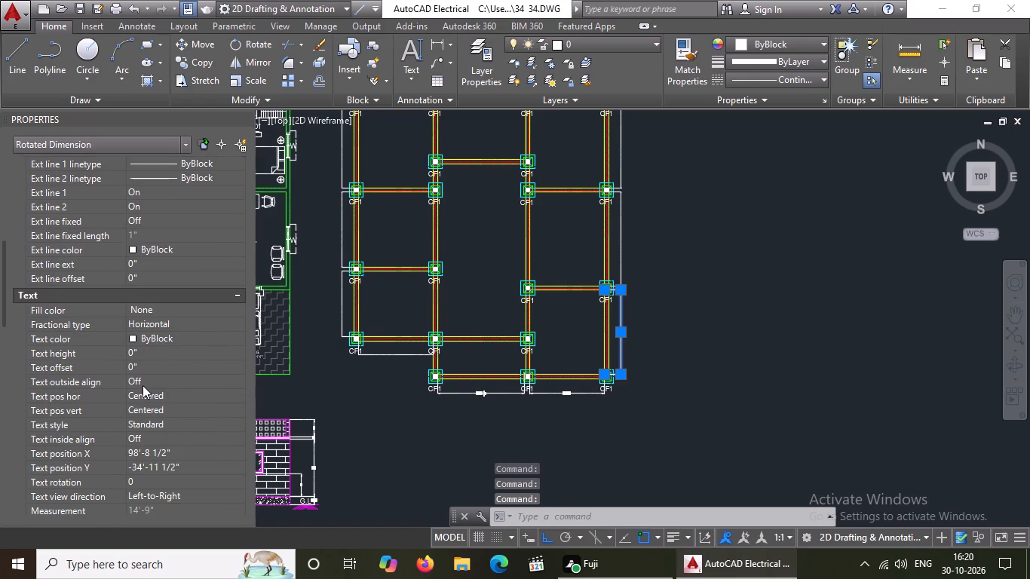
click(157, 353)
key(BackSpace)
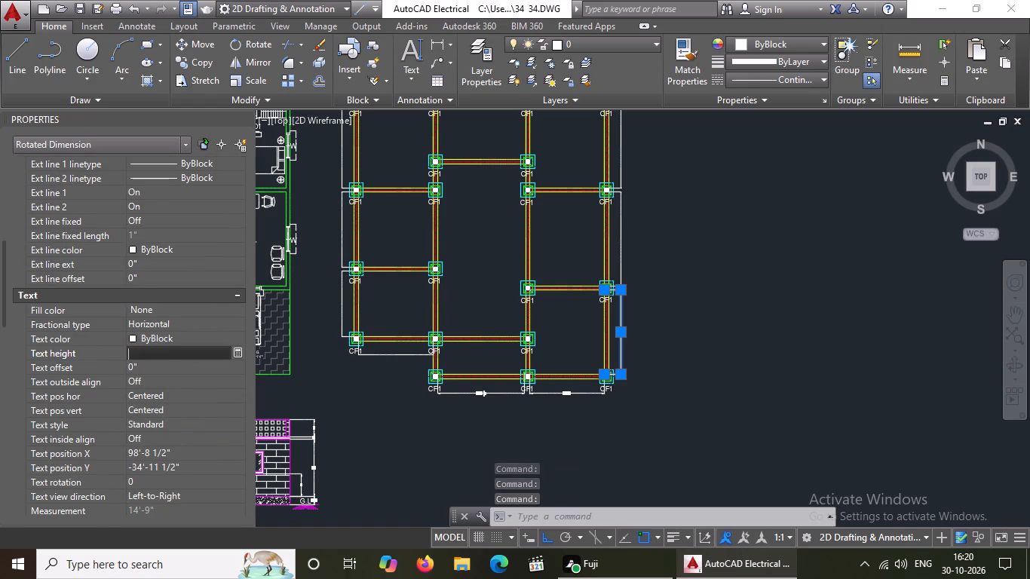
key(BackSpace)
key(5)
key(shift+quotedbl)
key(Return)
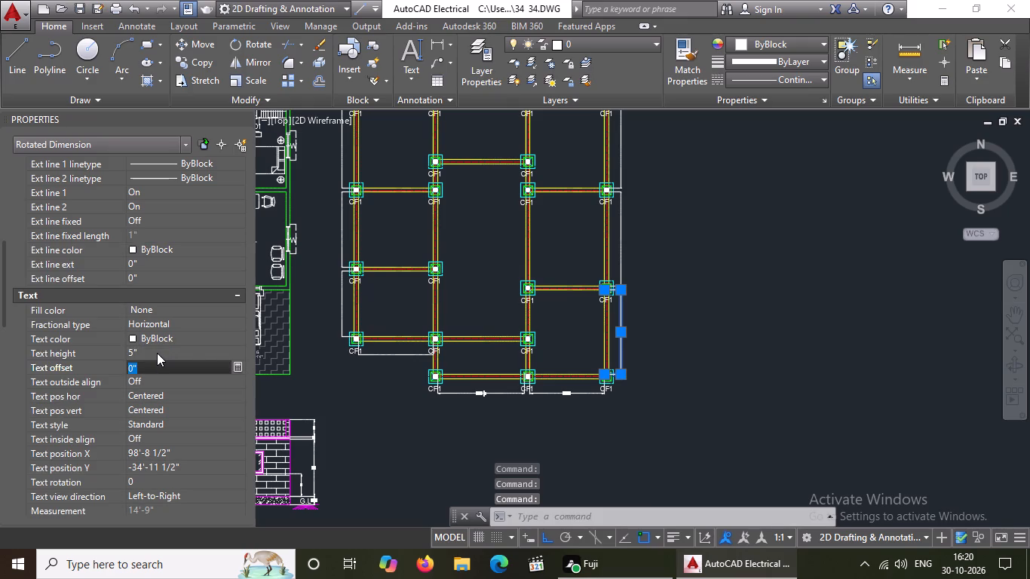
scroll(170, 353, down, 8)
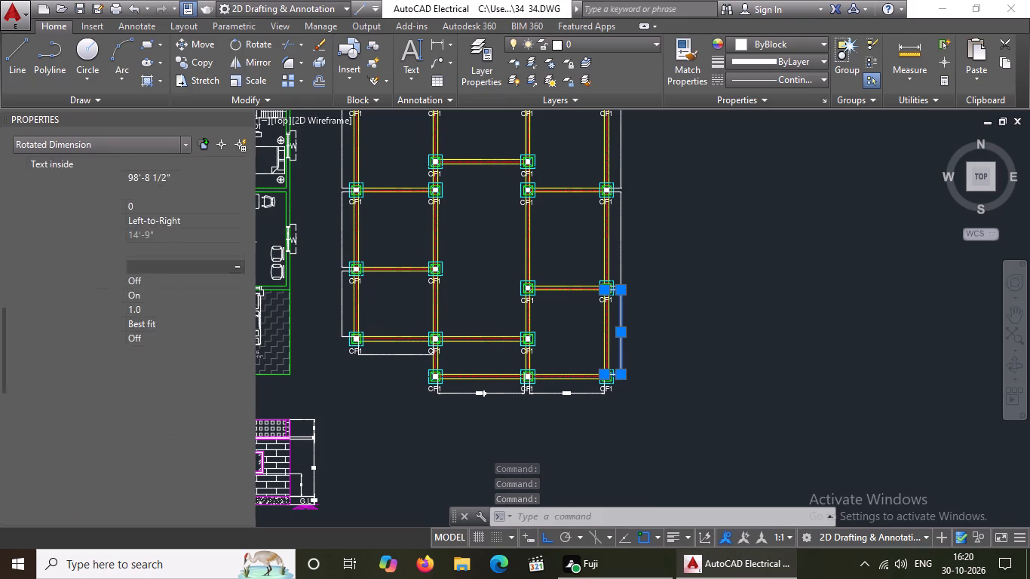
scroll(165, 372, up, 19)
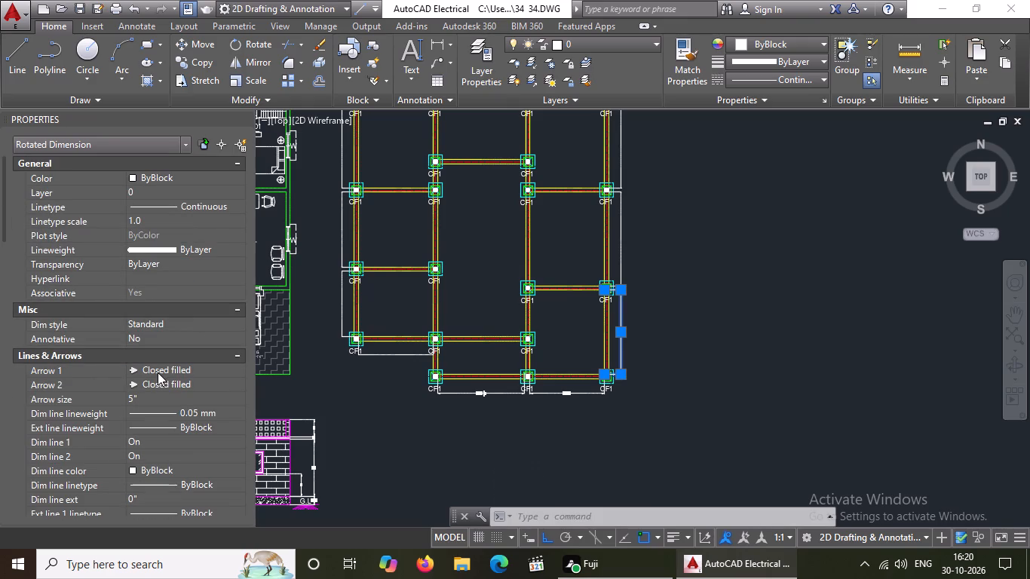
key(Escape)
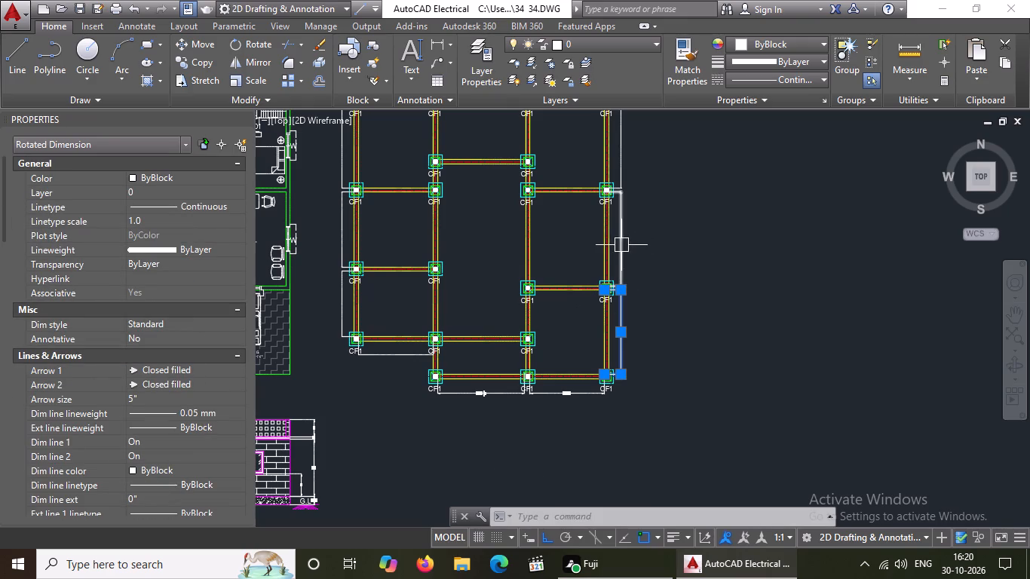
key(Escape)
Set the arrow size to 5" for the middle vertical dimension along the column plan's east side.
scroll(621, 246, up, 2)
click(609, 251)
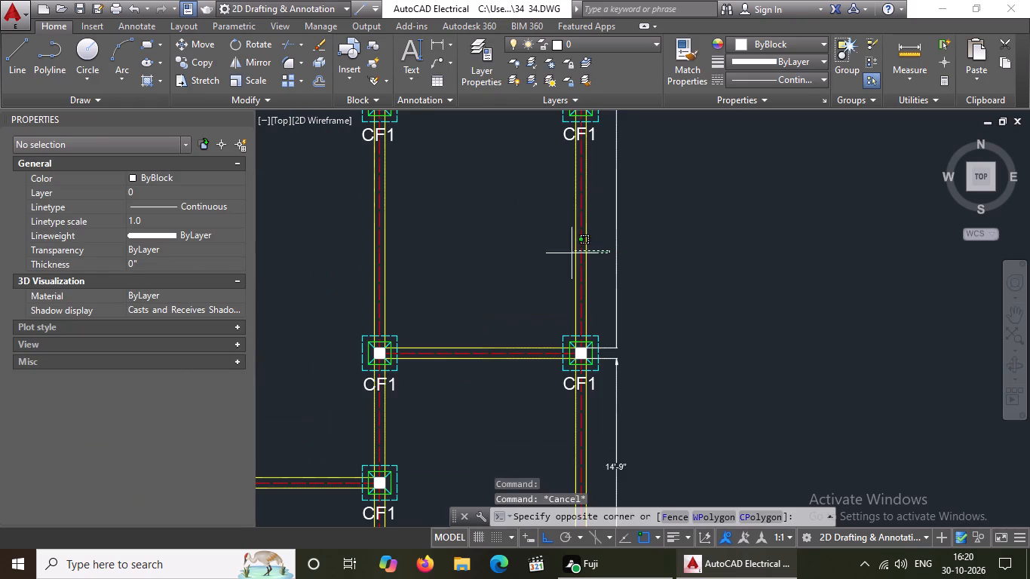
click(685, 250)
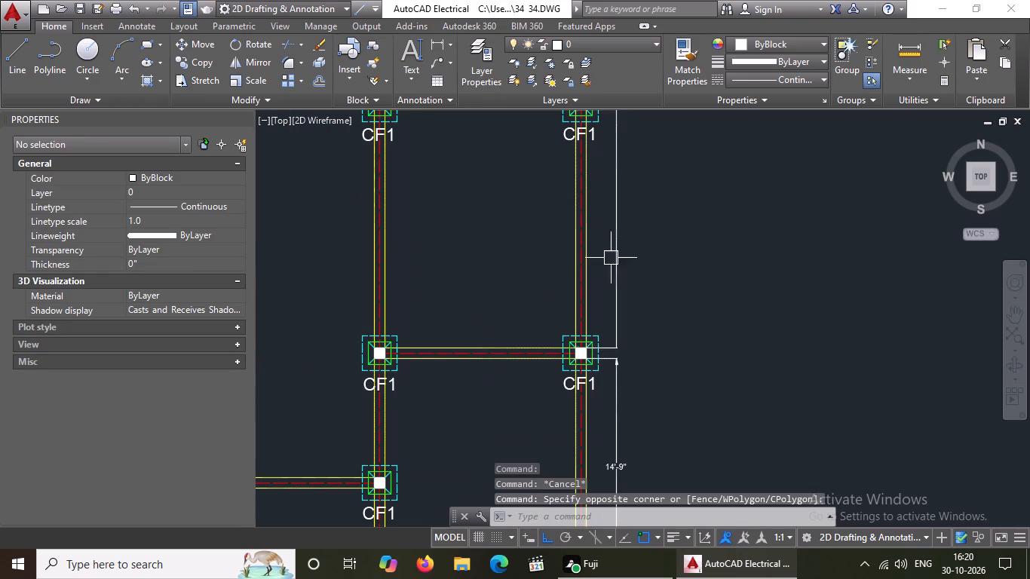
click(612, 256)
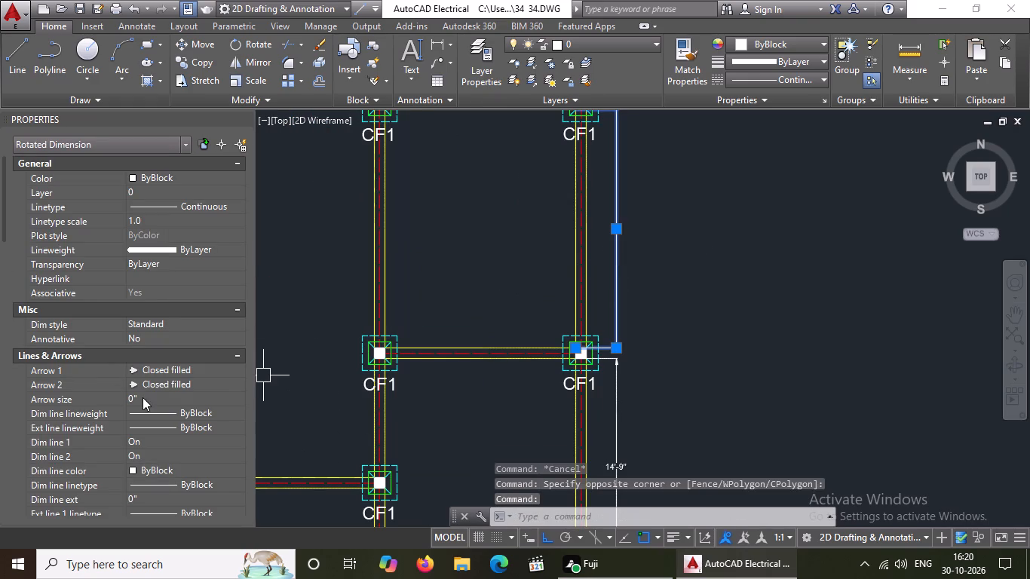
click(144, 397)
key(BackSpace)
key(BackSpace)
key(5)
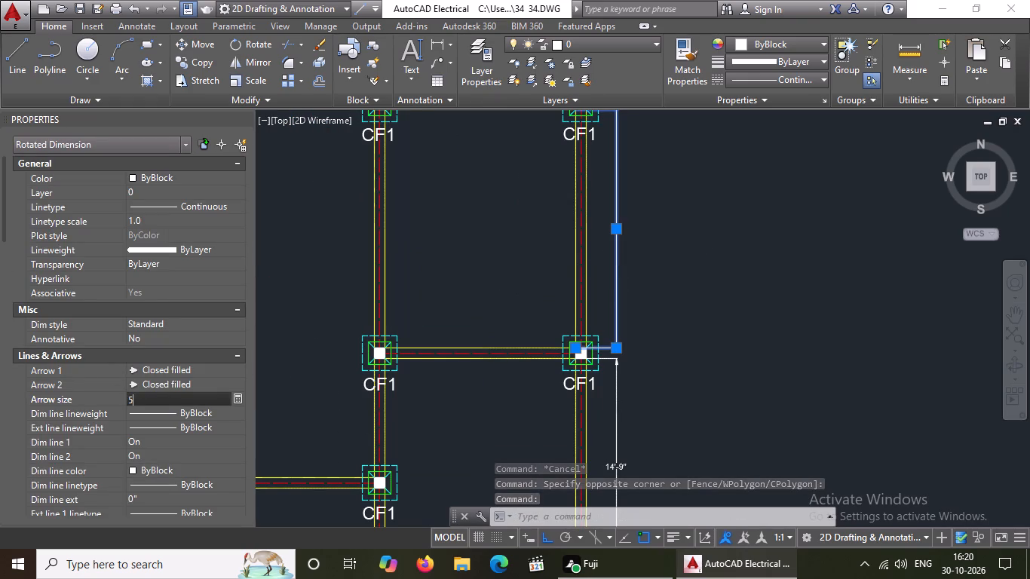
key(shift+quotedbl)
key(Return)
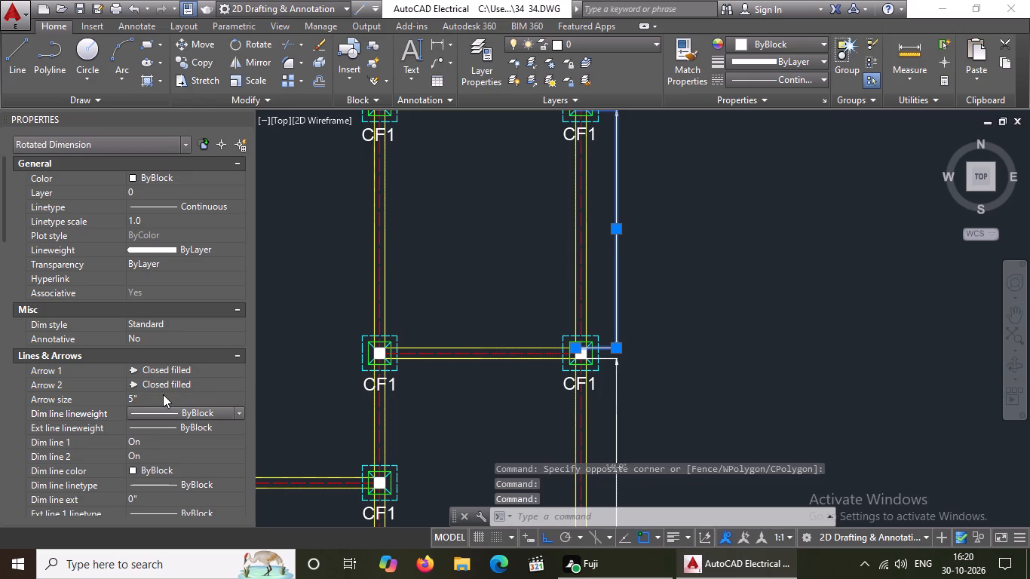
Set the text height of the middle east-side dimension to 5" and deselect it.
scroll(114, 366, down, 3)
scroll(175, 381, down, 2)
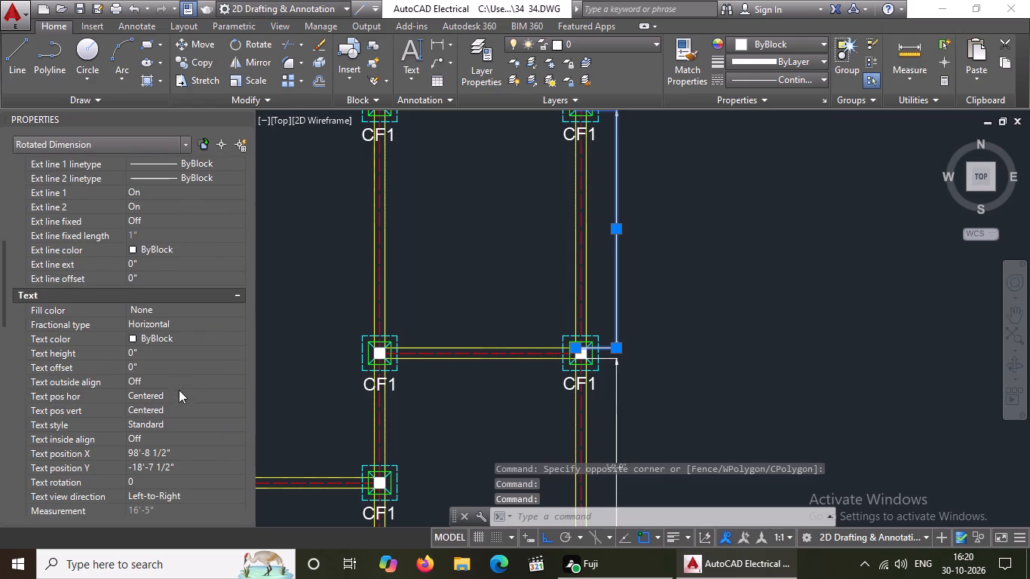
click(160, 355)
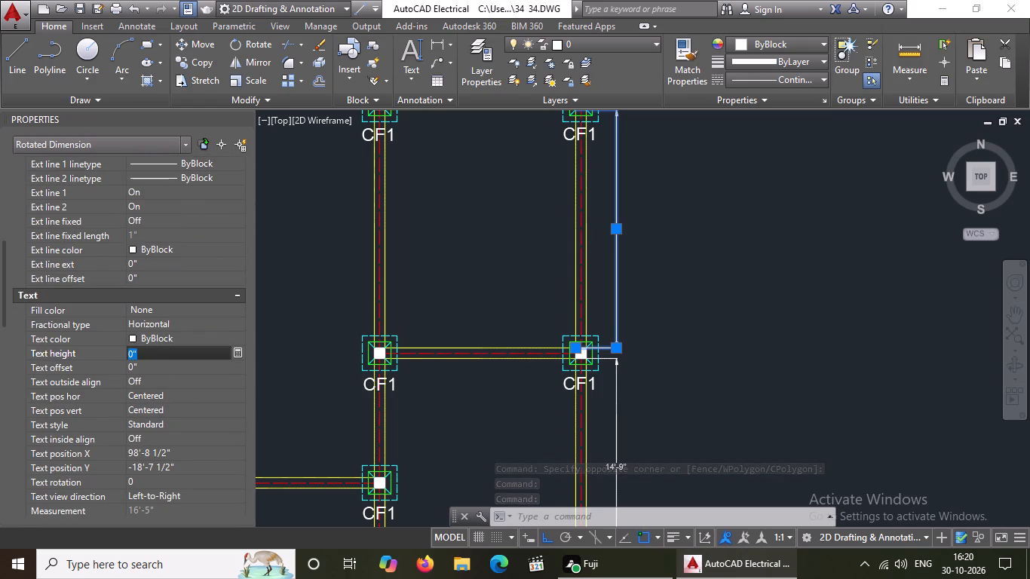
key(BackSpace)
key(BackSpace)
key(5)
key(shift+quotedbl)
key(Return)
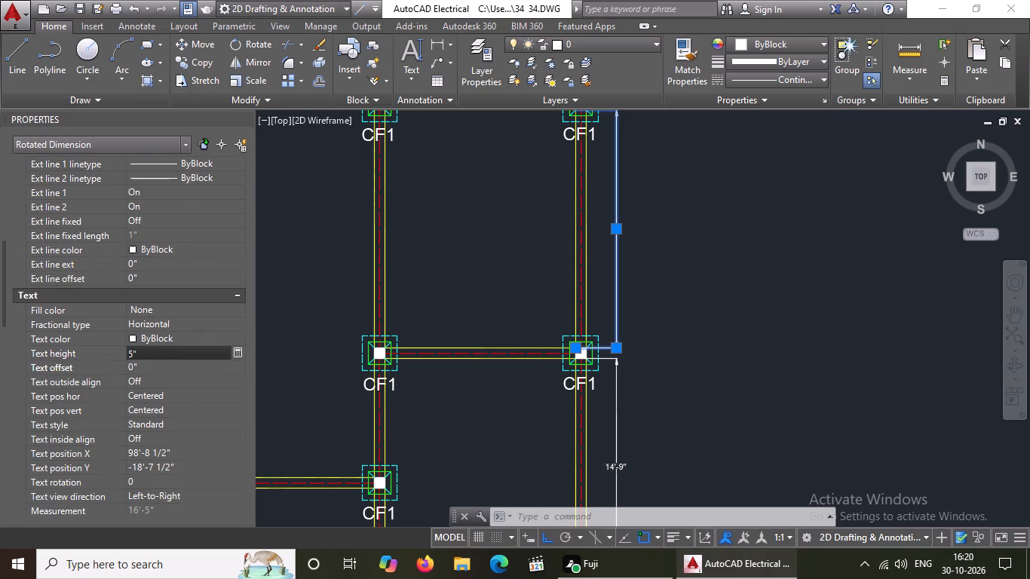
key(Escape)
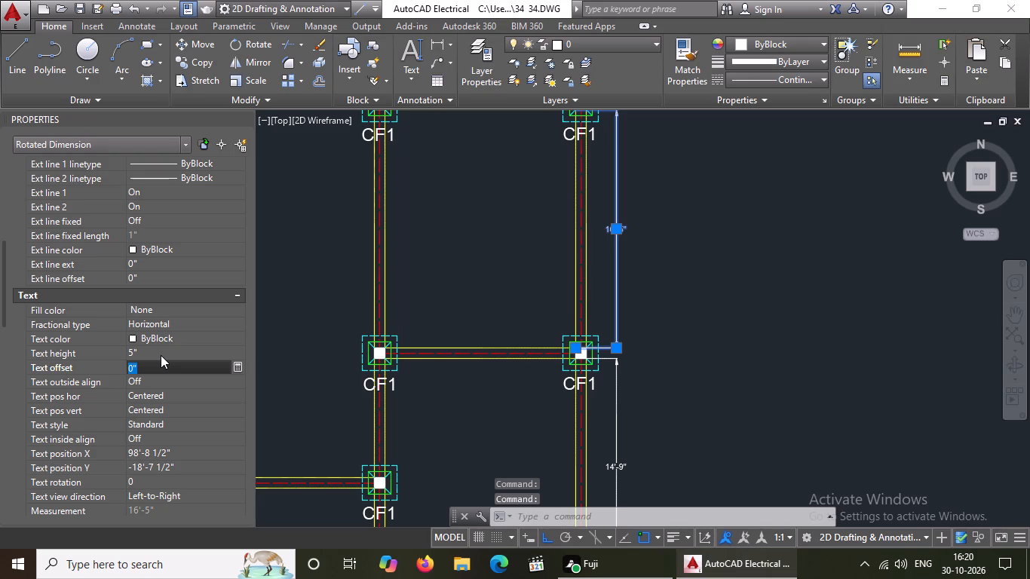
key(Escape)
key(Escape)
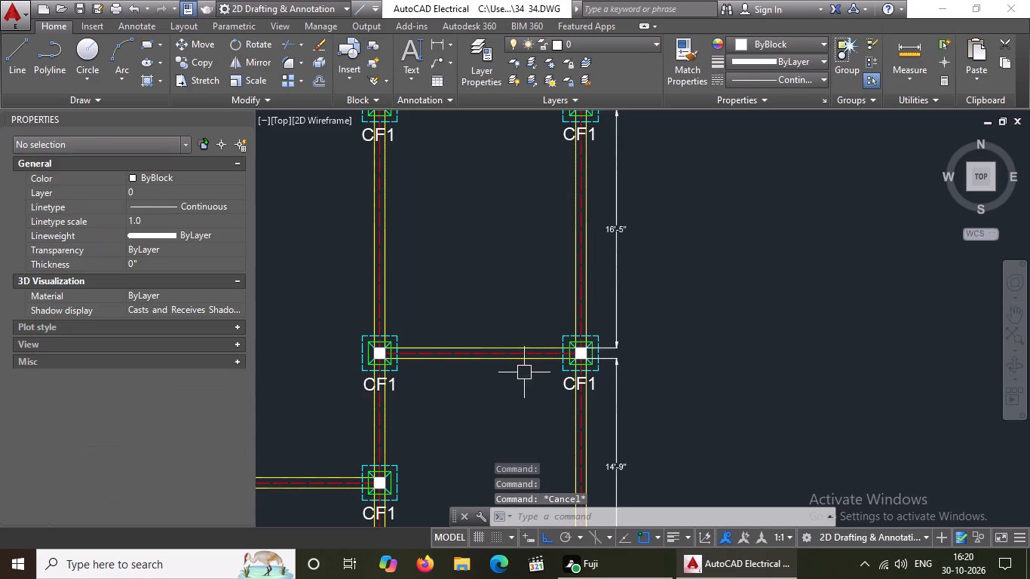
Set the arrow size to 5" for the northernmost vertical dimension along the column plan's east side.
scroll(574, 358, down, 3)
scroll(586, 277, up, 1)
click(586, 276)
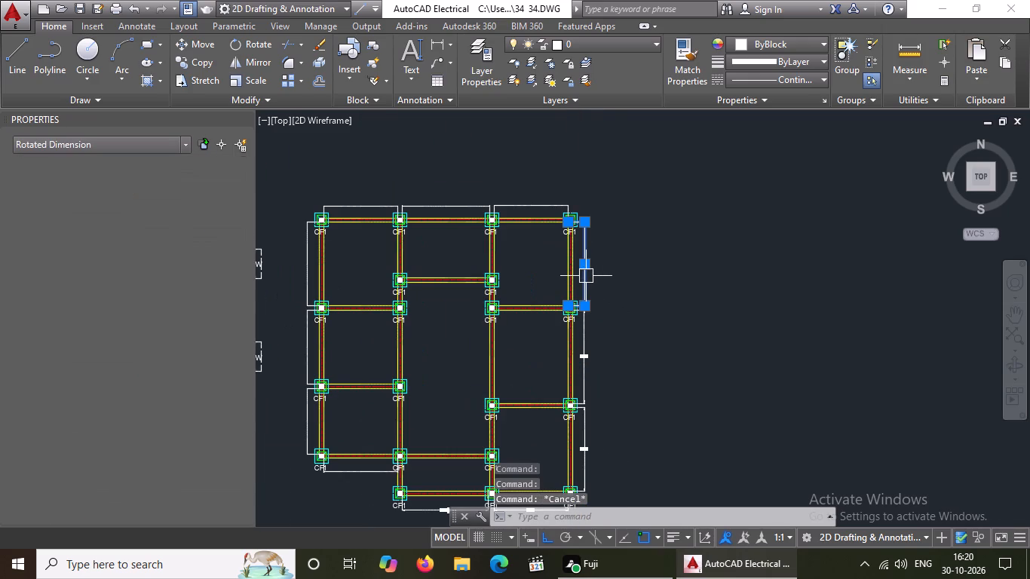
click(146, 398)
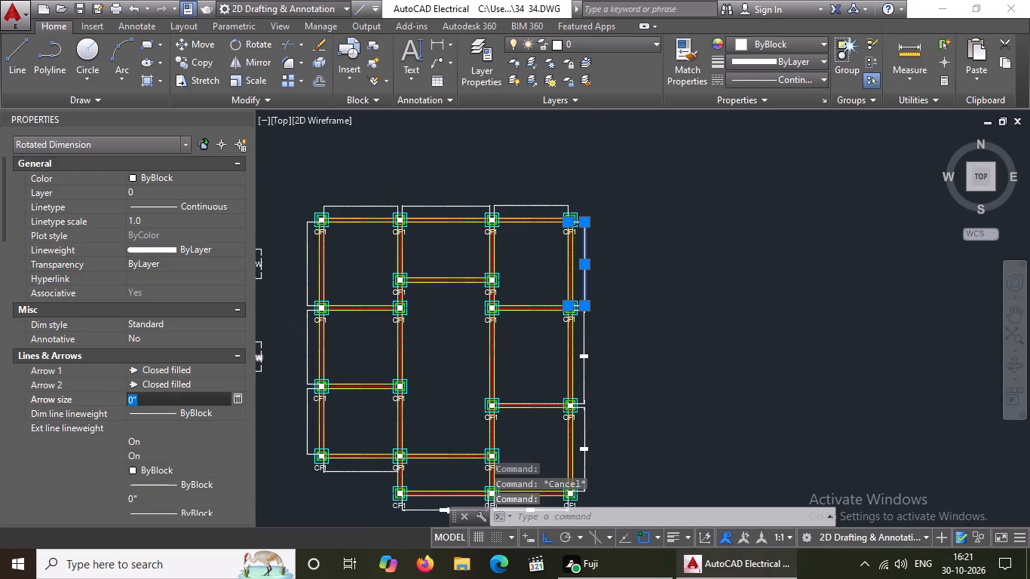
key(BackSpace)
key(BackSpace)
key(5)
key(shift+quotedbl)
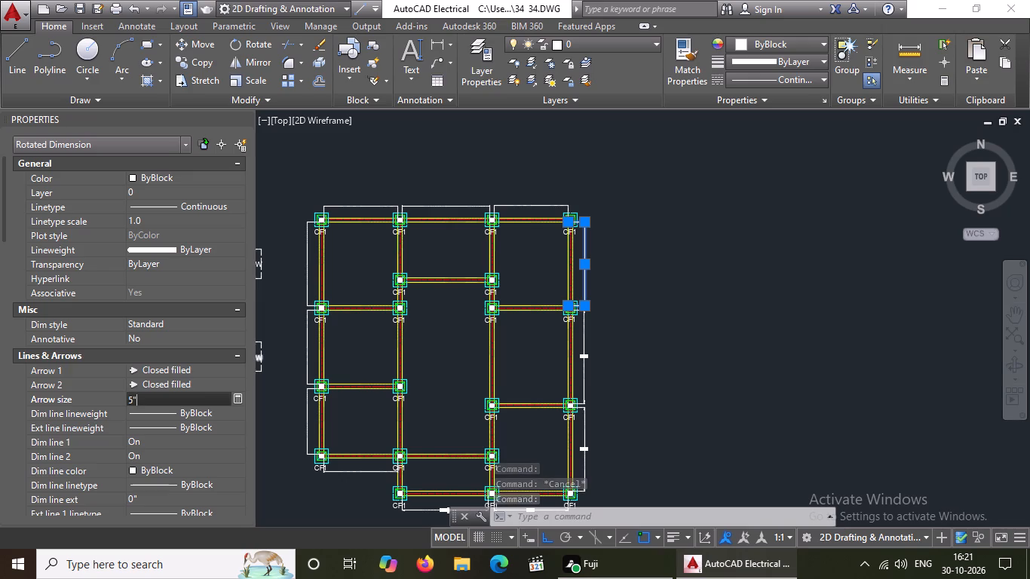
key(Return)
Set the text height of the northernmost east-side dimension to 5".
scroll(165, 369, down, 4)
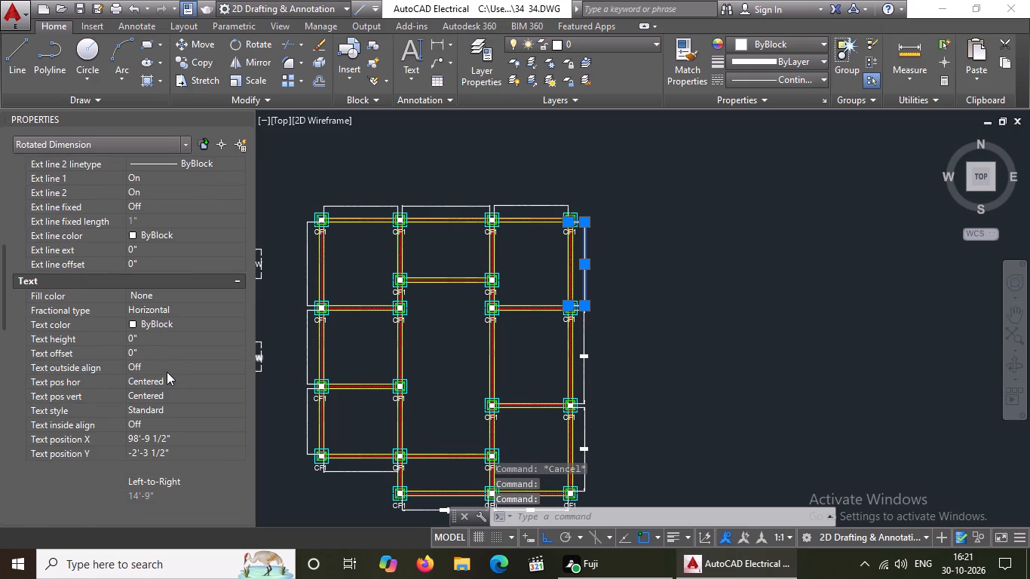
click(140, 342)
key(BackSpace)
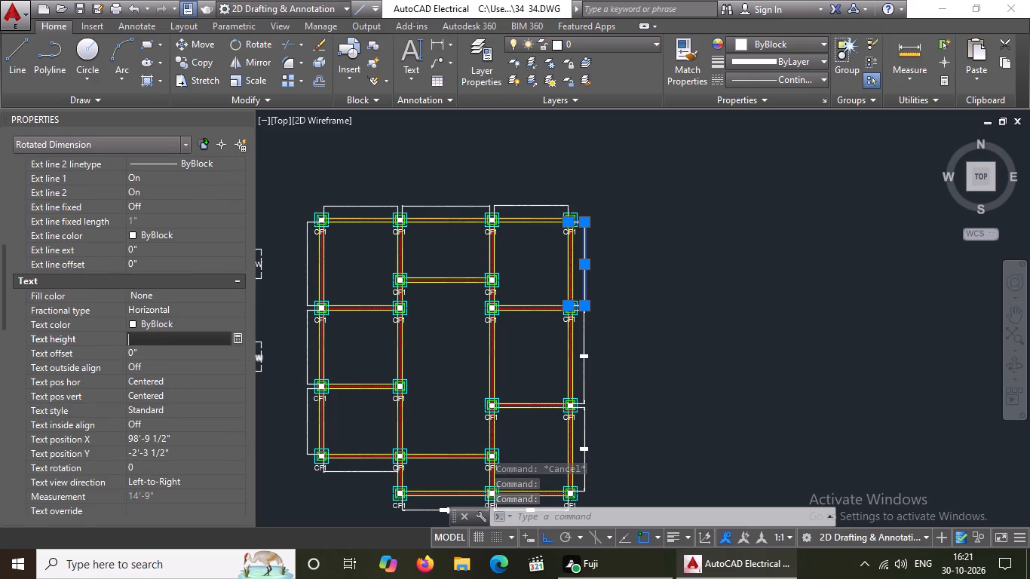
key(BackSpace)
key(5)
key(shift+quotedbl)
key(Return)
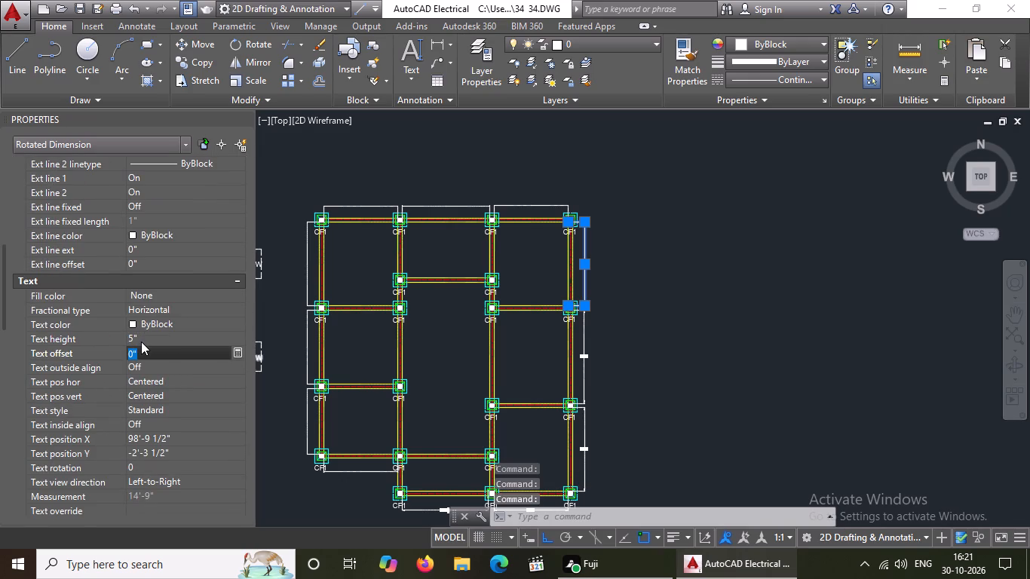
Deselect the northernmost vertical dimension along the column plan's east side.
scroll(143, 337, down, 3)
key(Escape)
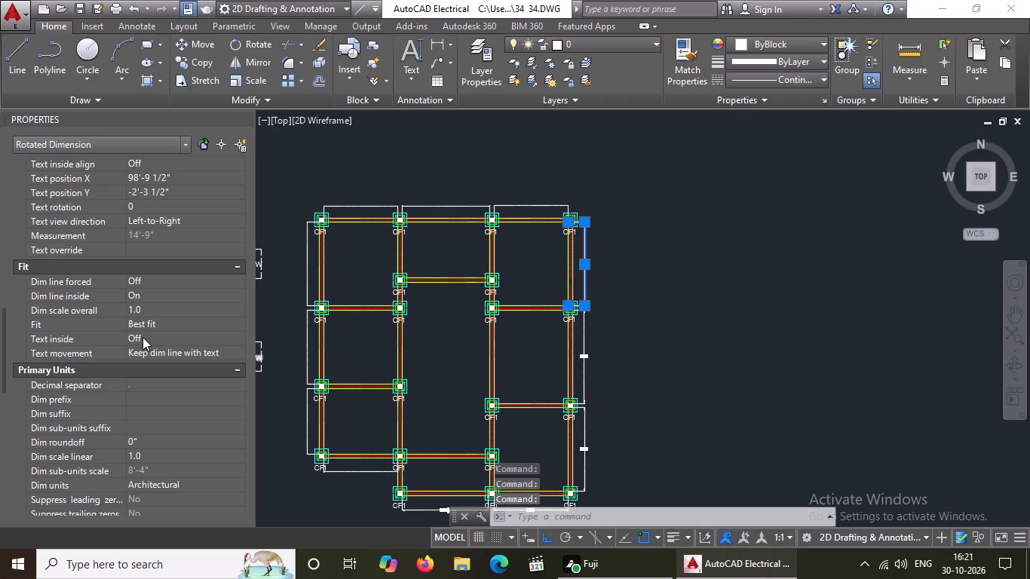
key(Escape)
key(Escape)
key(Escape)
key(Escape)
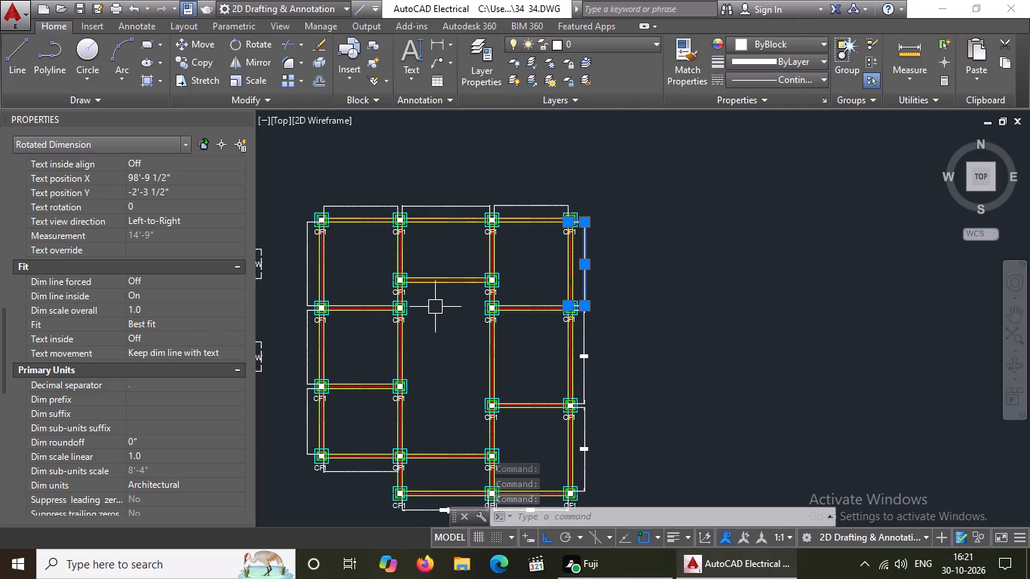
scroll(435, 307, up, 1)
key(Escape)
key(Escape)
Set the arrow size to 5" for the easternmost horizontal dimension along the column plan's north side.
scroll(433, 317, down, 2)
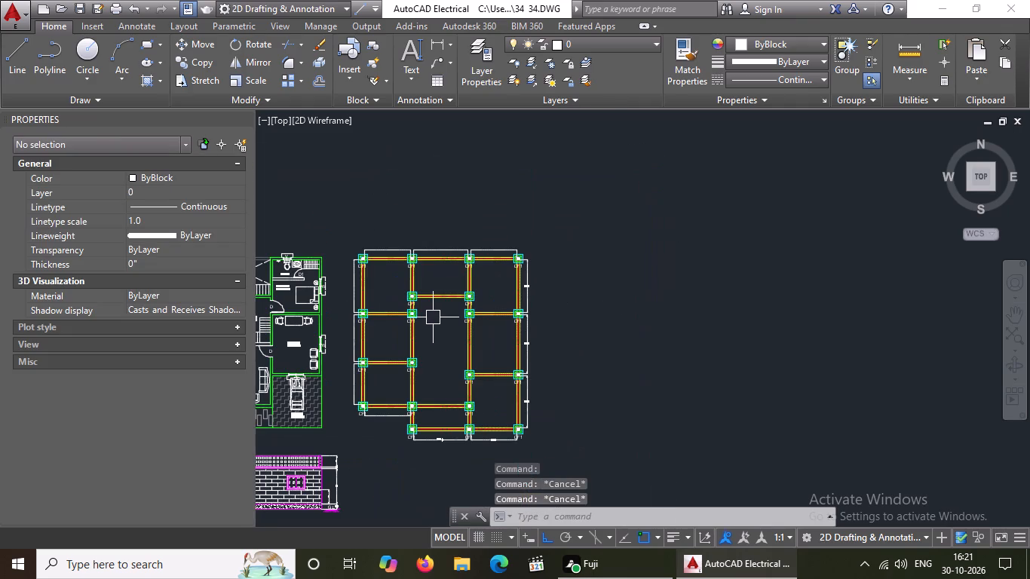
scroll(412, 324, up, 1)
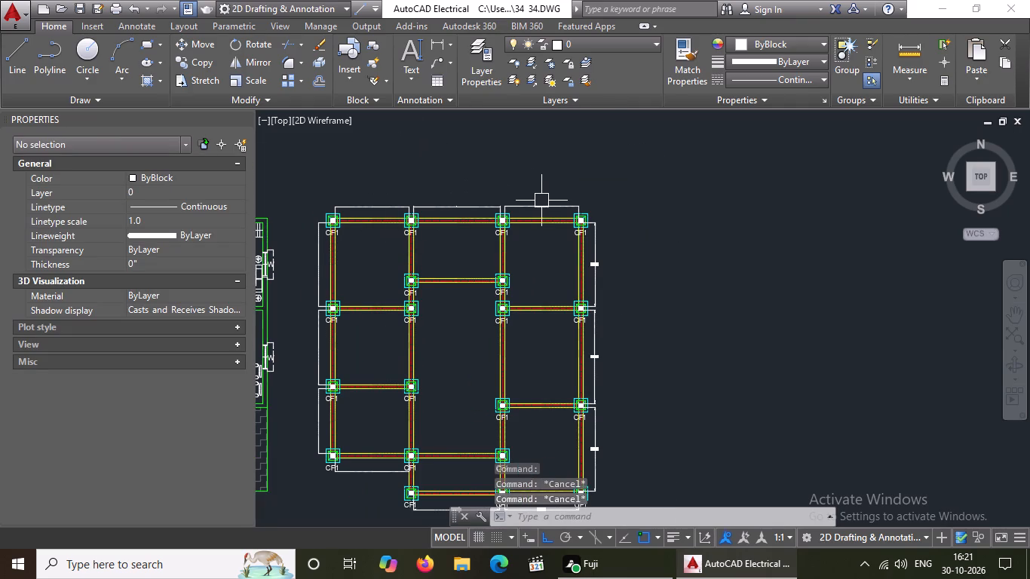
click(544, 204)
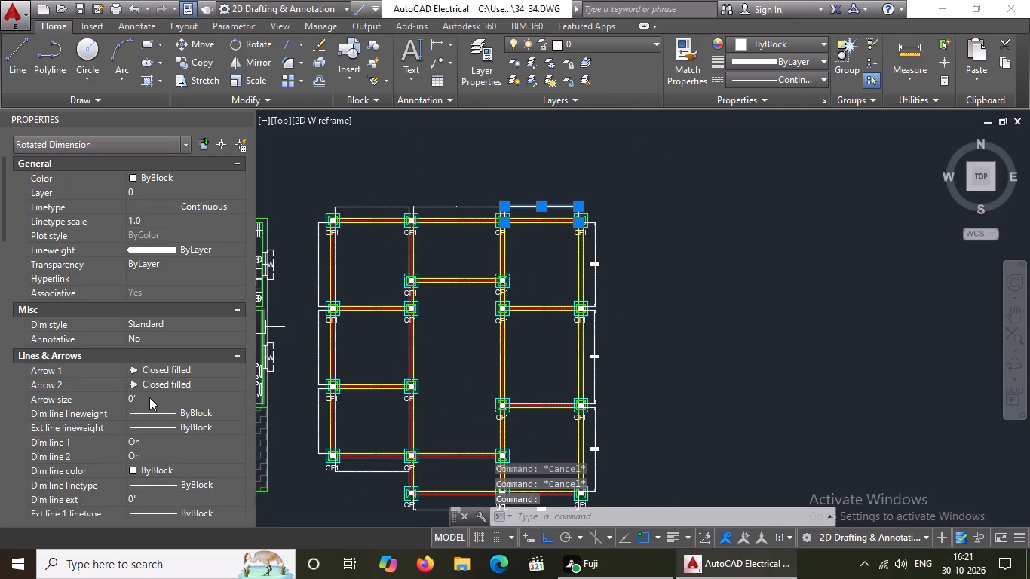
click(150, 397)
key(BackSpace)
key(BackSpace)
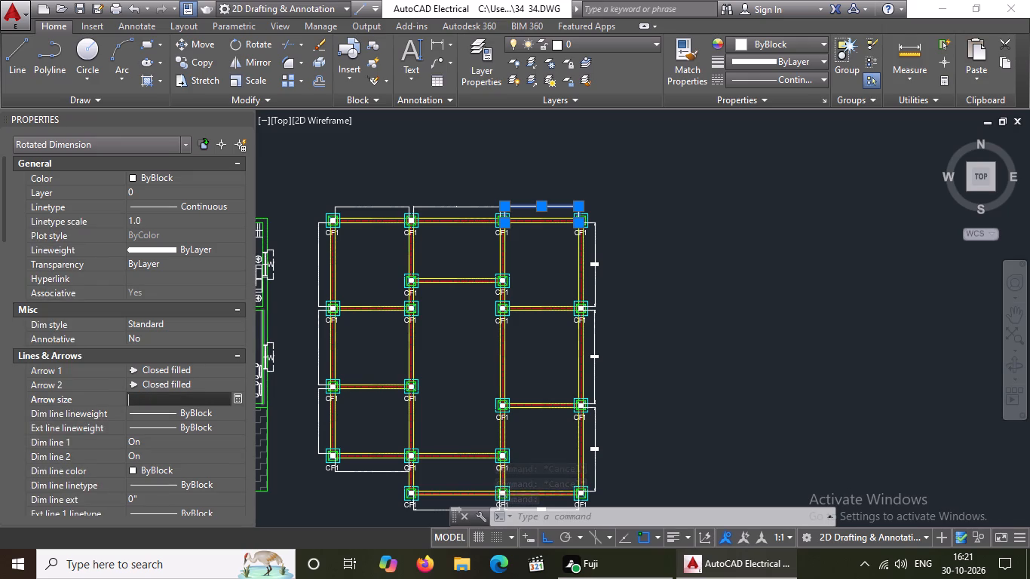
key(5)
key(shift+quotedbl)
key(Return)
Set the text height of the easternmost north-side dimension to 5" and deselect it.
scroll(151, 397, down, 4)
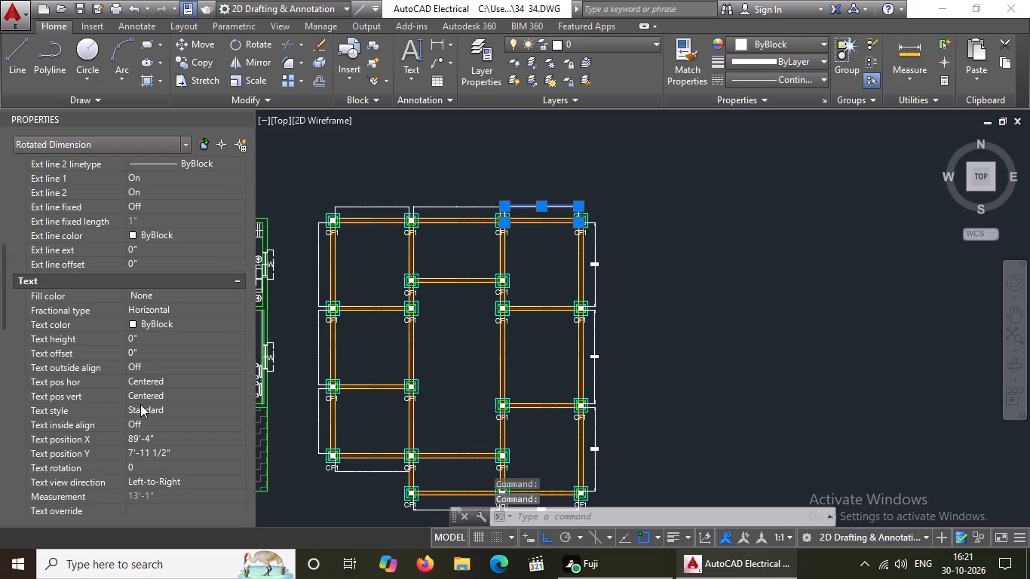
click(152, 338)
key(BackSpace)
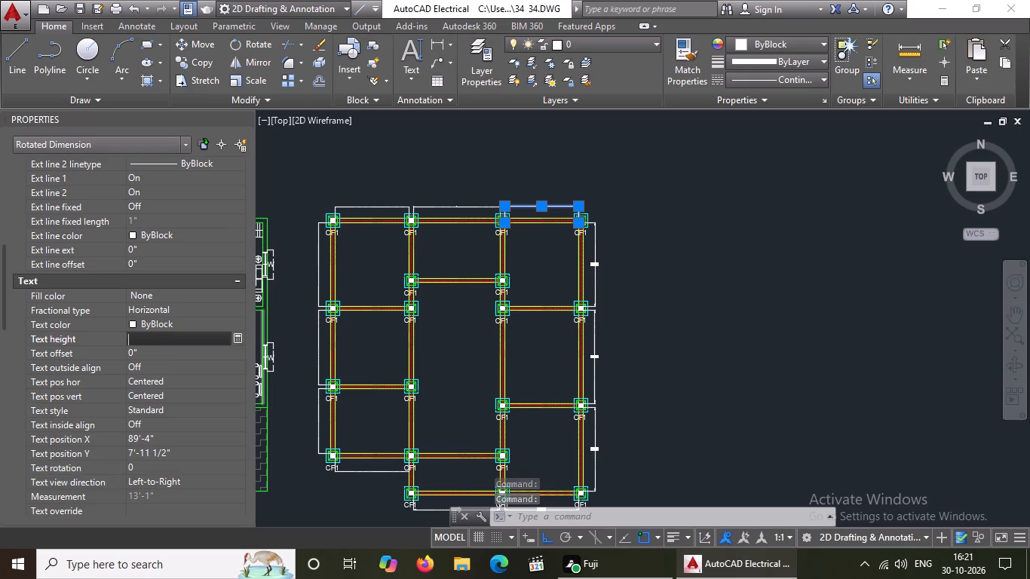
key(BackSpace)
key(5)
key(shift+quotedbl)
key(Return)
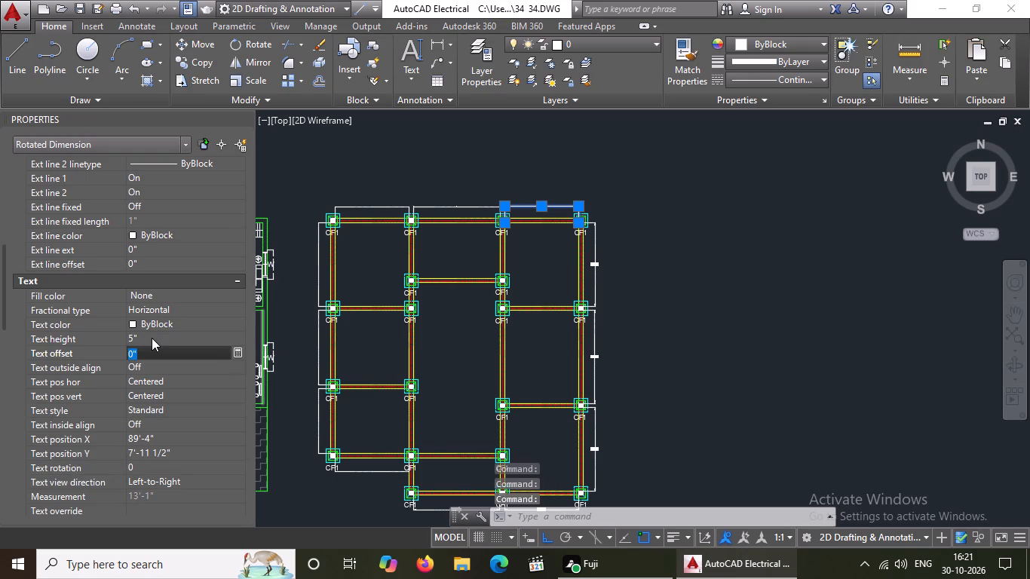
key(Escape)
Set the arrow size to 5" for the middle horizontal dimension along the column plan's north side.
scroll(529, 201, up, 1)
click(415, 206)
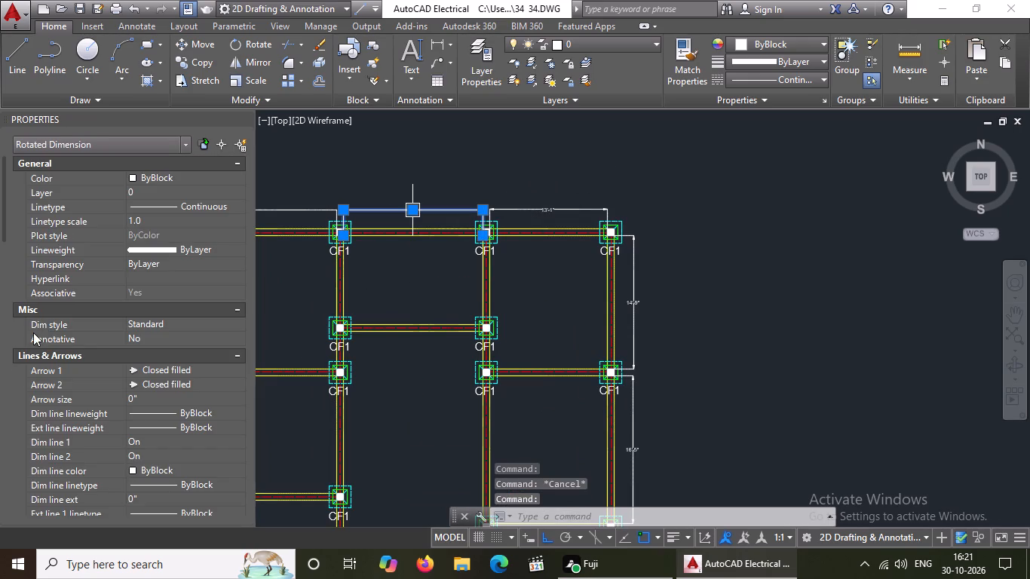
click(153, 401)
key(BackSpace)
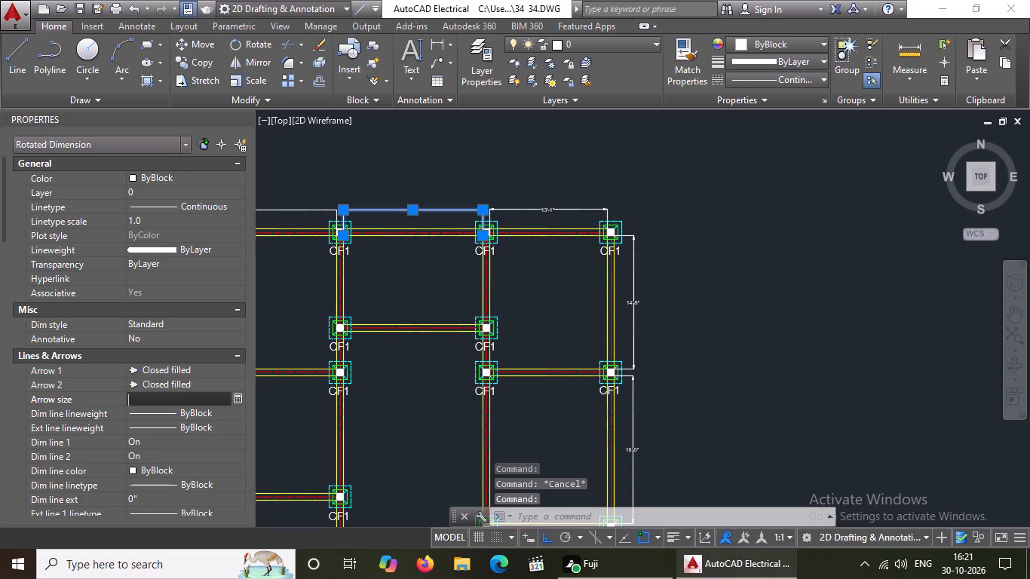
key(BackSpace)
key(5)
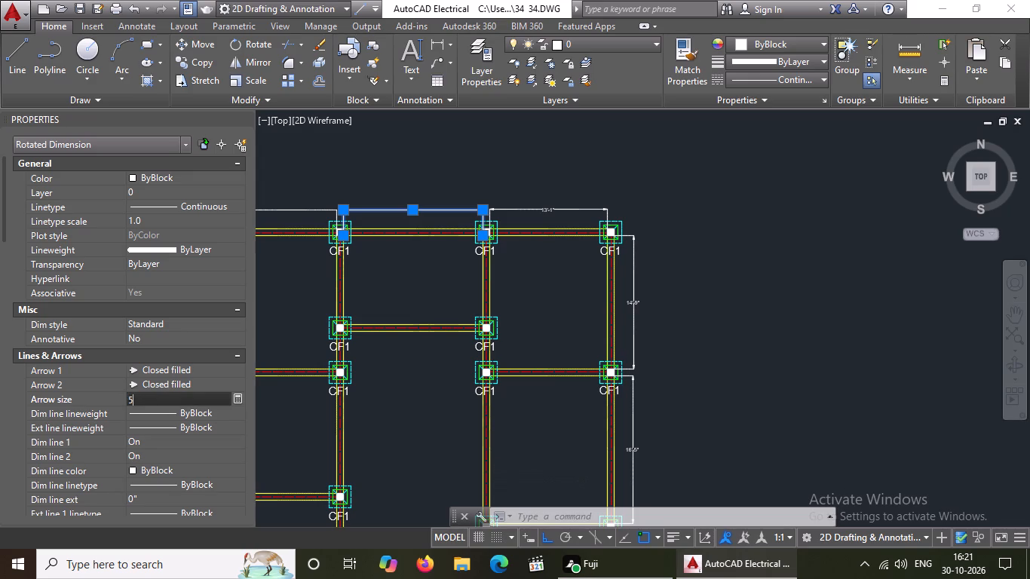
key(shift+quotedbl)
key(Return)
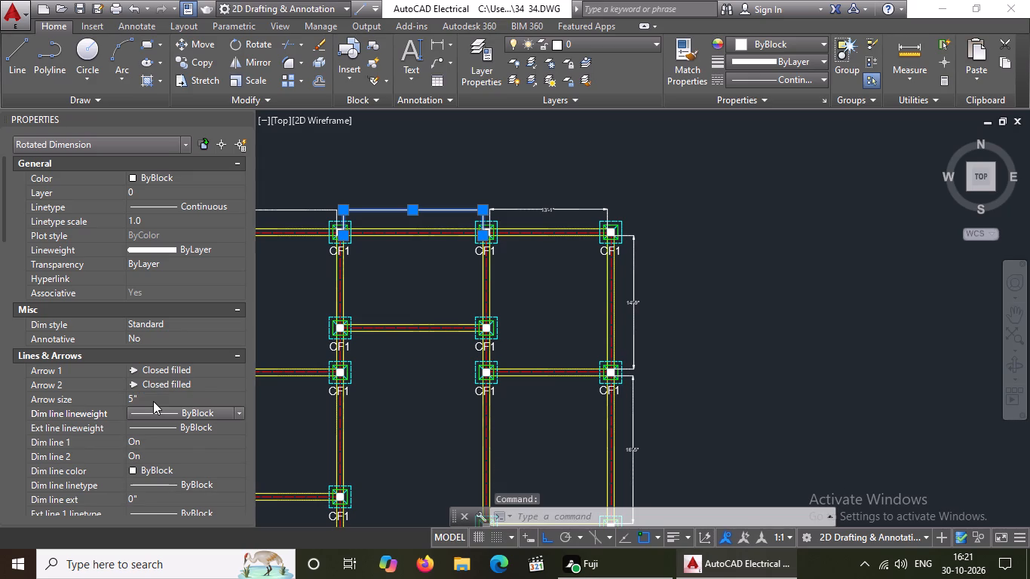
Set the text height of the middle north-side dimension to 5" and deselect it.
scroll(140, 417, down, 7)
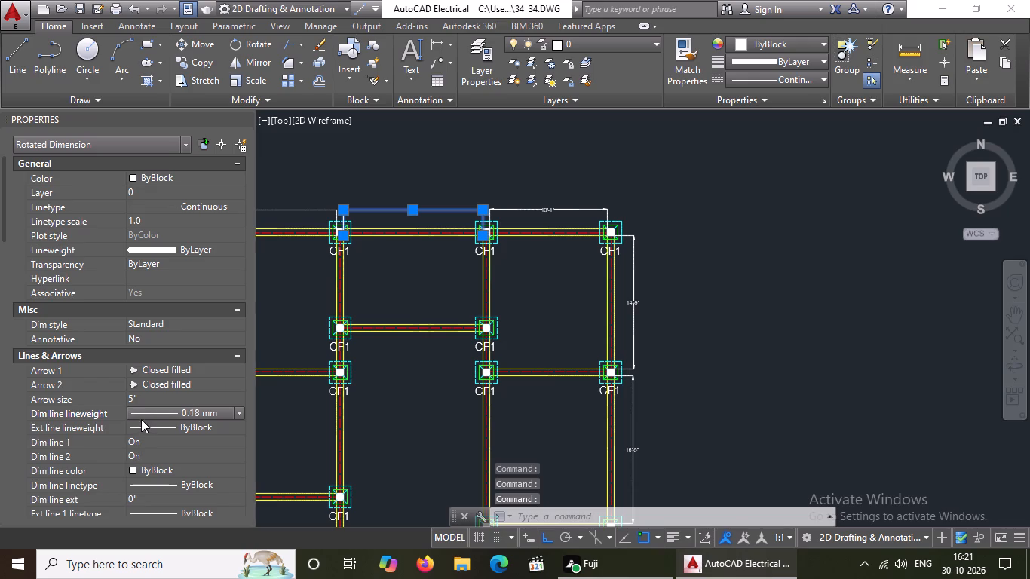
scroll(147, 412, down, 4)
scroll(193, 368, down, 4)
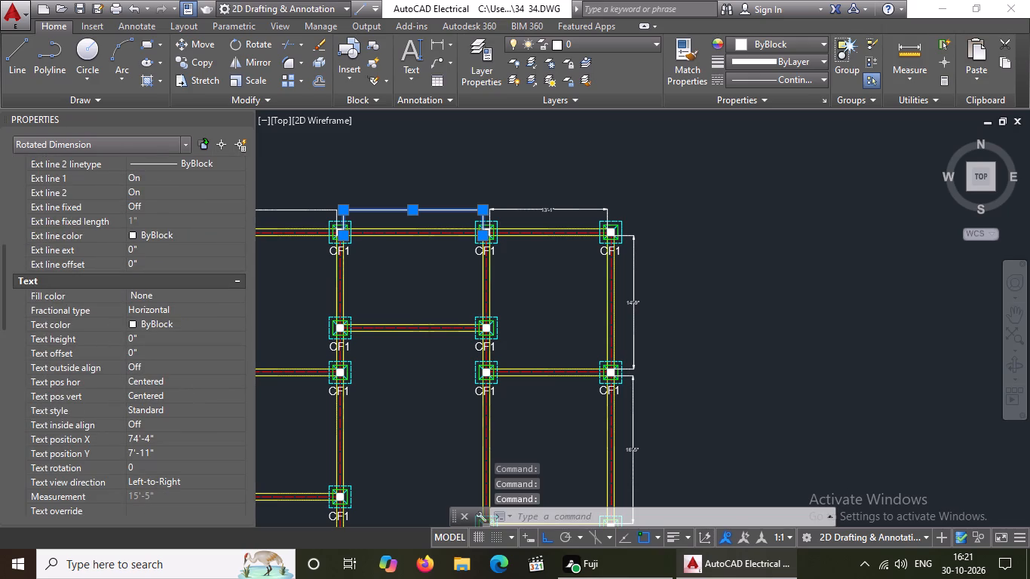
click(146, 337)
key(BackSpace)
key(BackSpace)
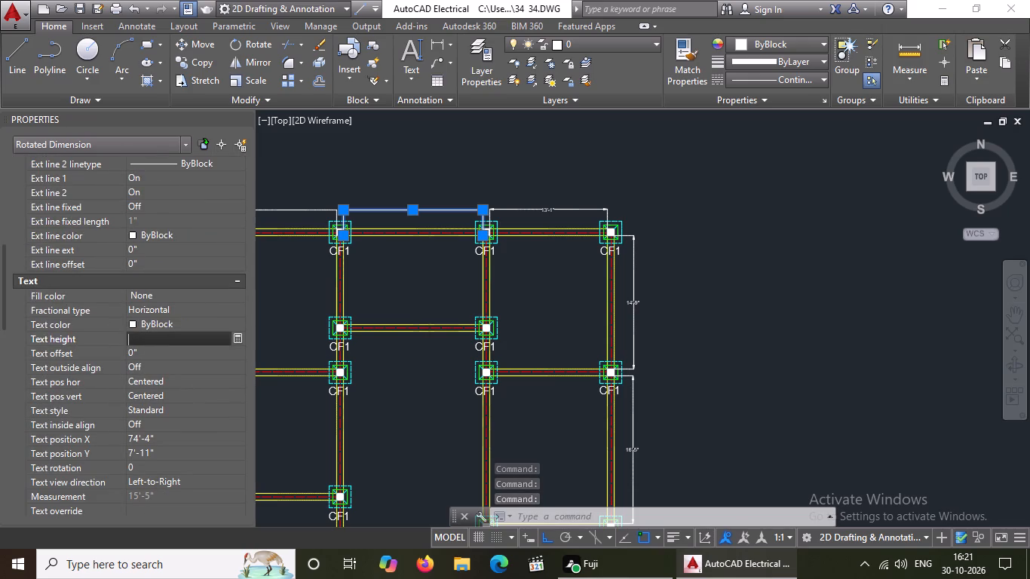
key(5)
key(shift+quotedbl)
key(Return)
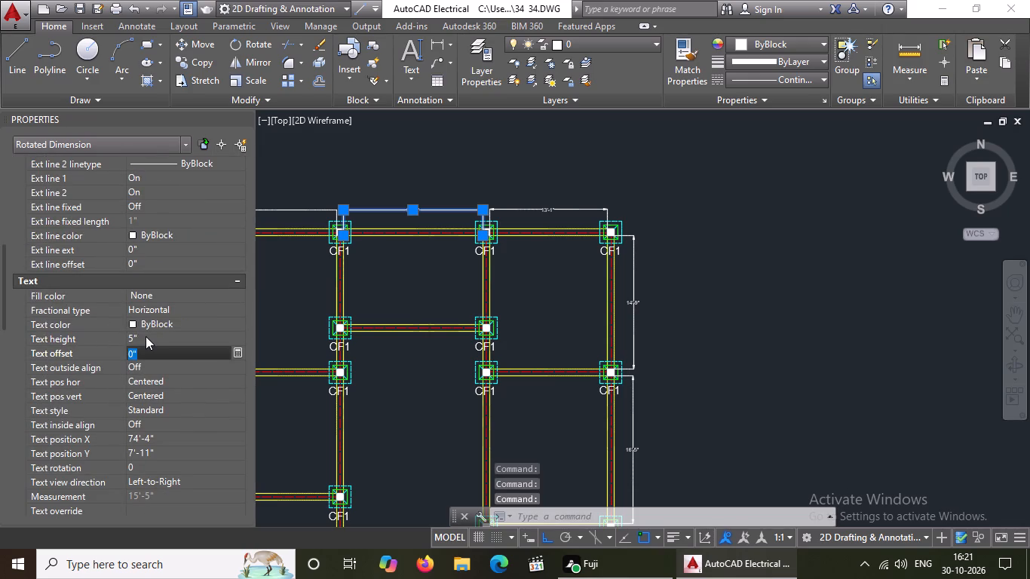
key(Escape)
Set the arrow size to 5" for the westernmost horizontal dimension along the column plan's north side.
scroll(471, 268, down, 2)
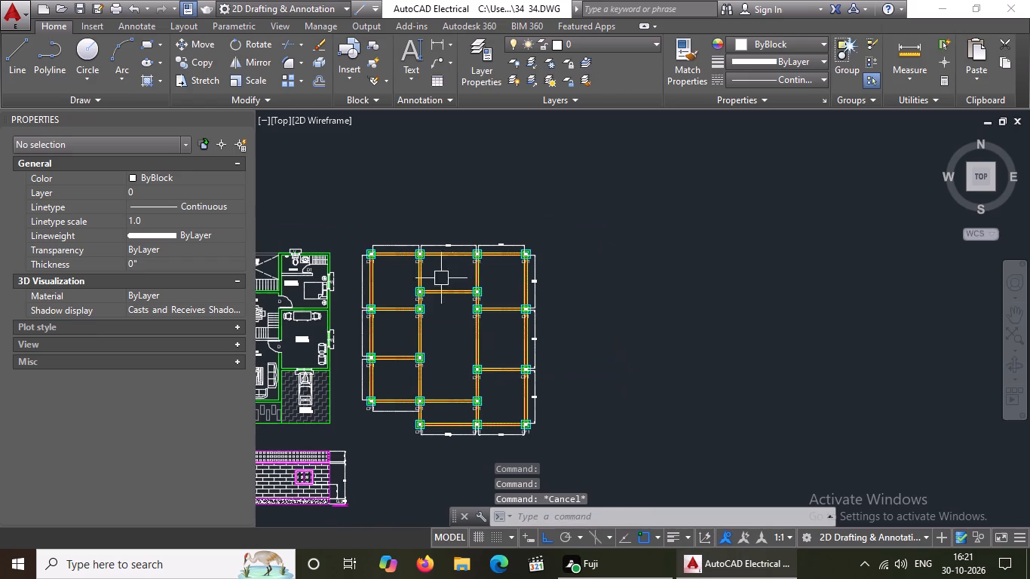
scroll(370, 252, up, 2)
click(442, 234)
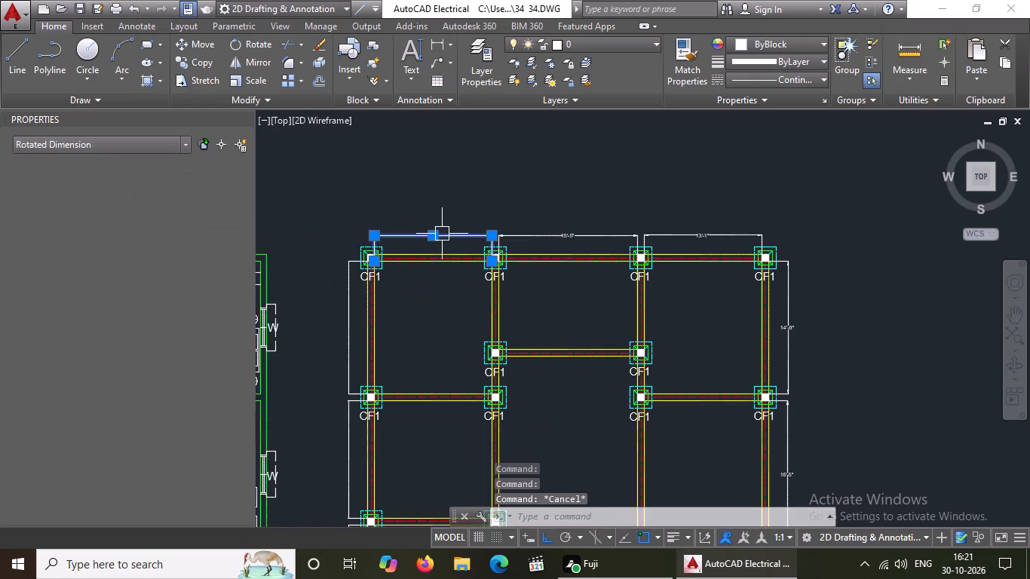
click(153, 394)
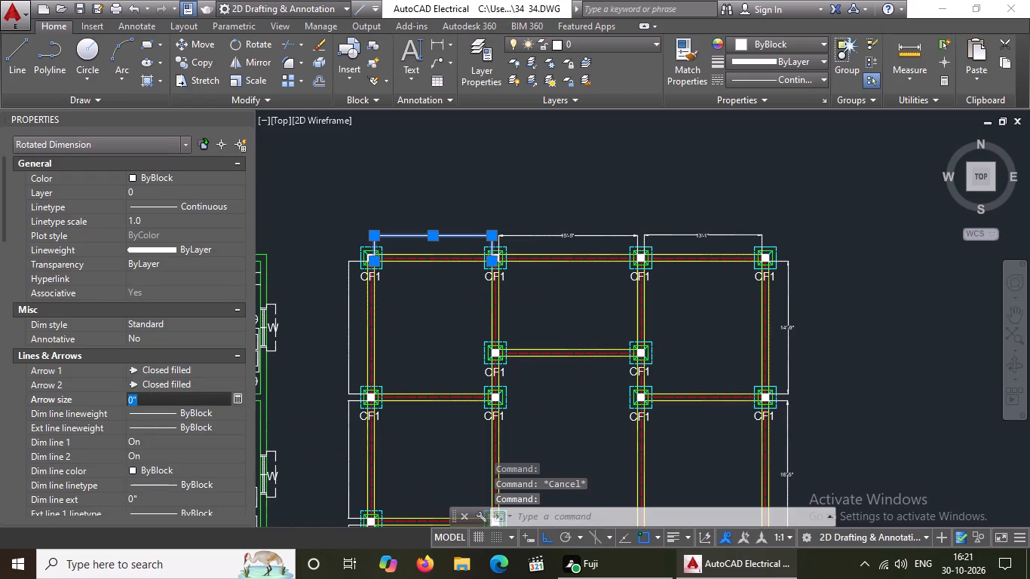
key(BackSpace)
key(BackSpace)
key(5)
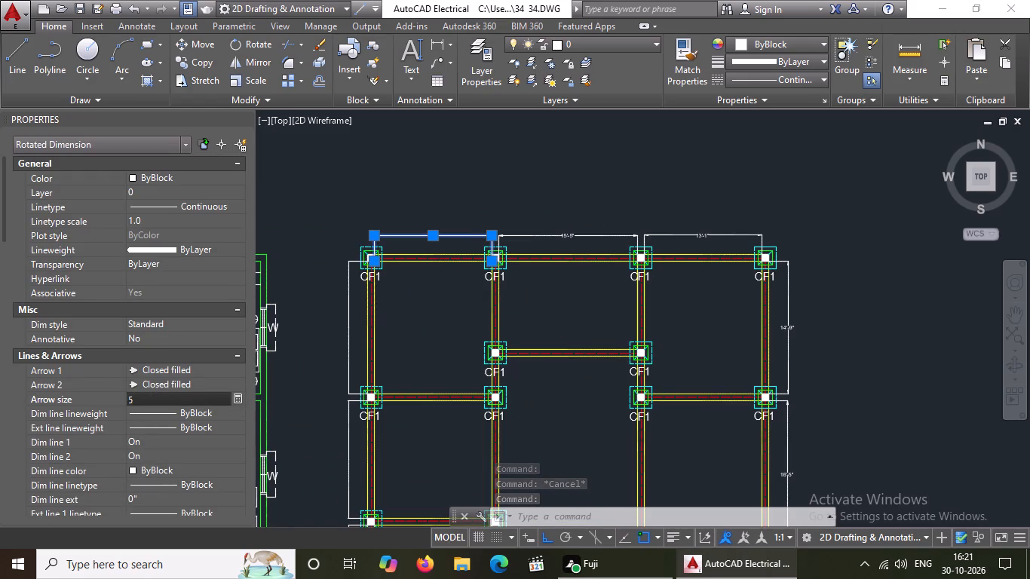
key(shift+quotedbl)
key(Return)
Set the text height of the westernmost north-side dimension to 5" and deselect it.
scroll(153, 394, down, 3)
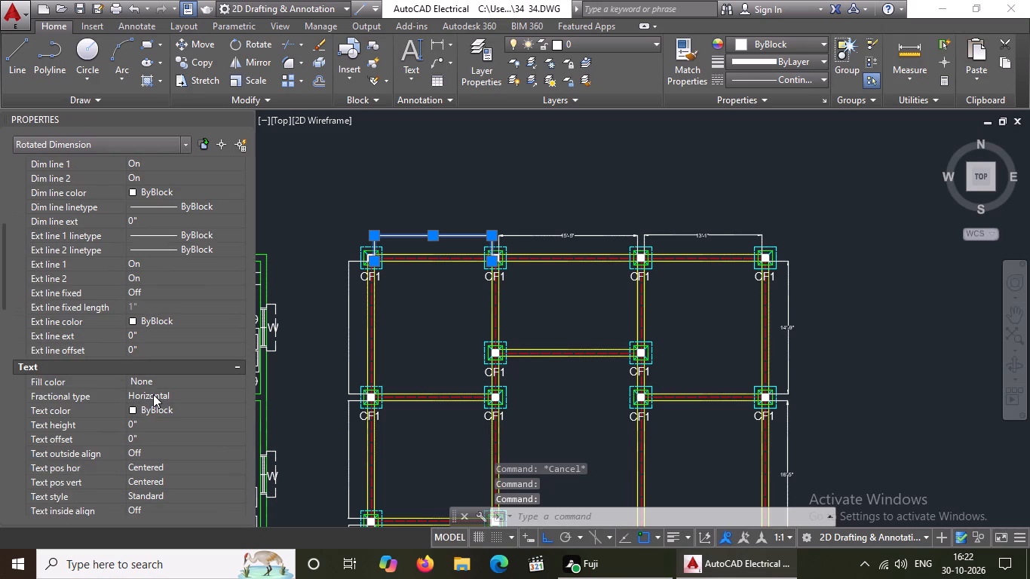
click(152, 427)
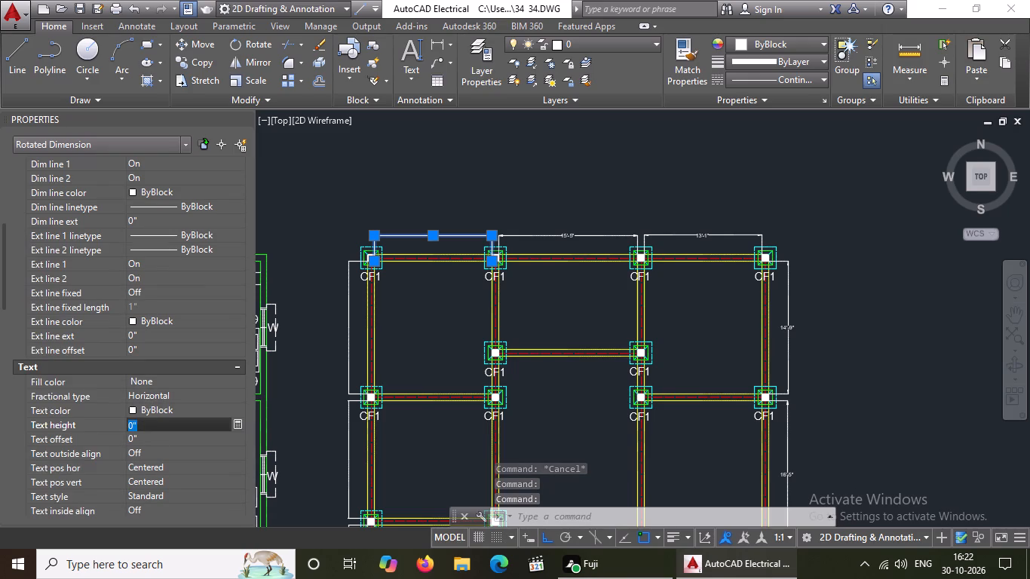
key(BackSpace)
key(BackSpace)
key(5)
key(shift+quotedbl)
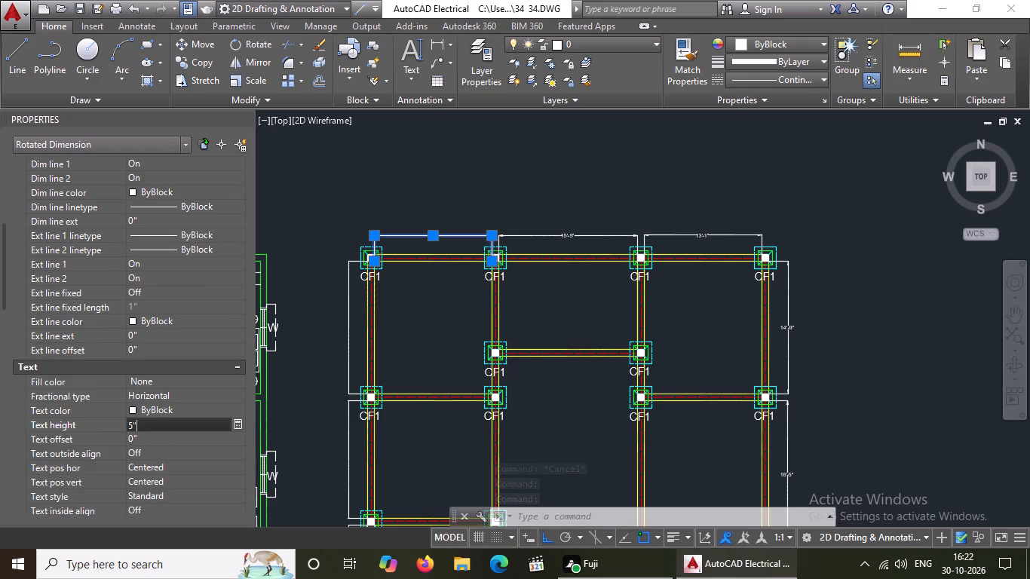
key(Return)
key(Escape)
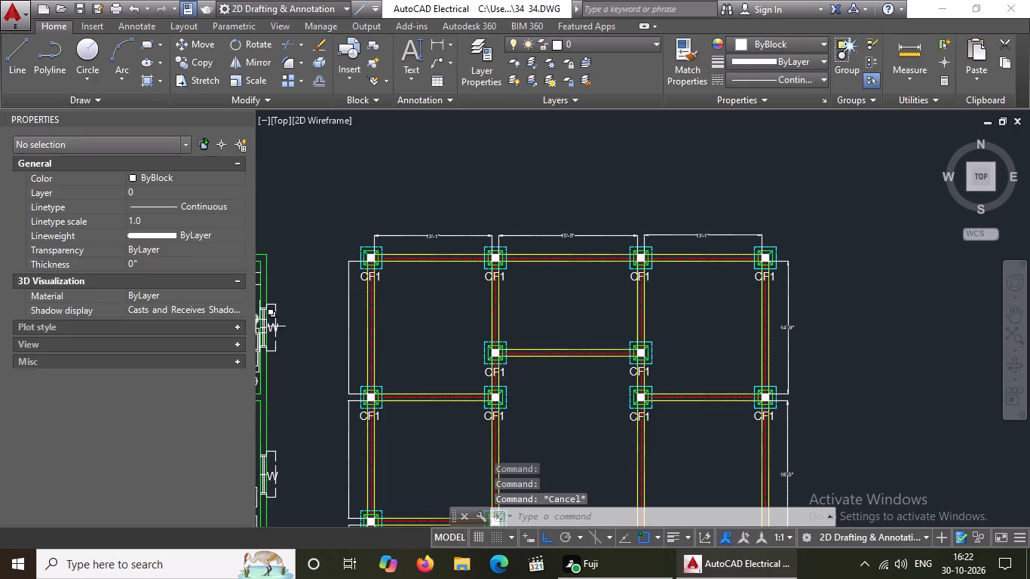
Set the arrow size to 5" for the northernmost vertical dimension along the column plan's west side.
scroll(353, 341, up, 1)
click(345, 344)
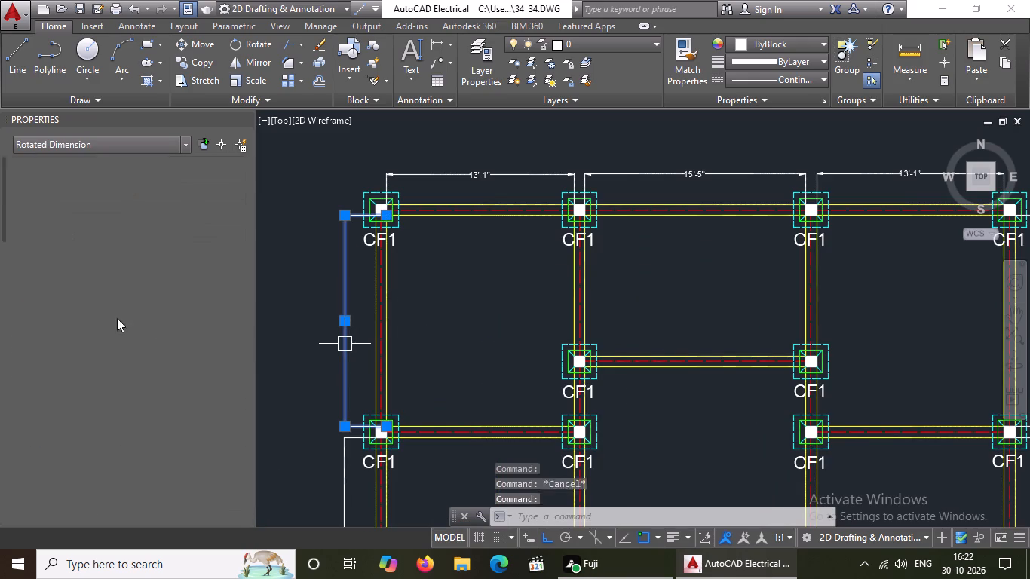
click(167, 398)
key(BackSpace)
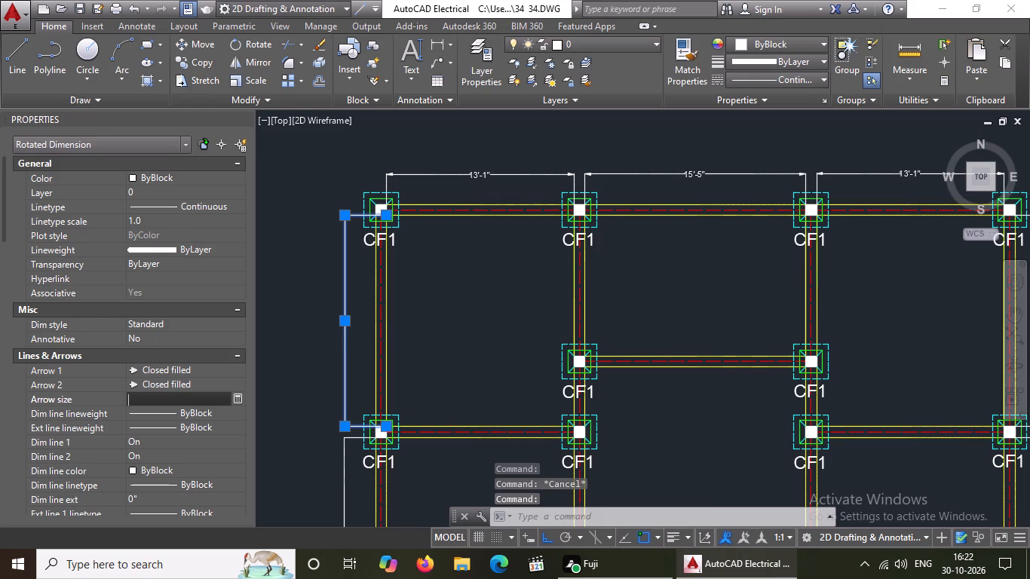
key(BackSpace)
key(5)
key(shift+quotedbl)
key(Return)
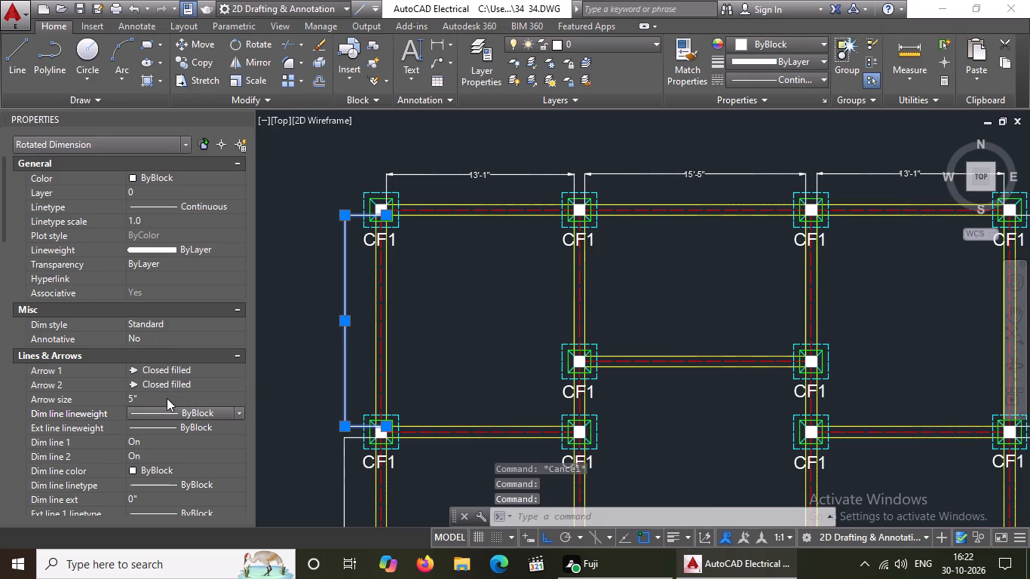
Set the text height of the northernmost west-side dimension to 5" and deselect it.
scroll(155, 371, down, 4)
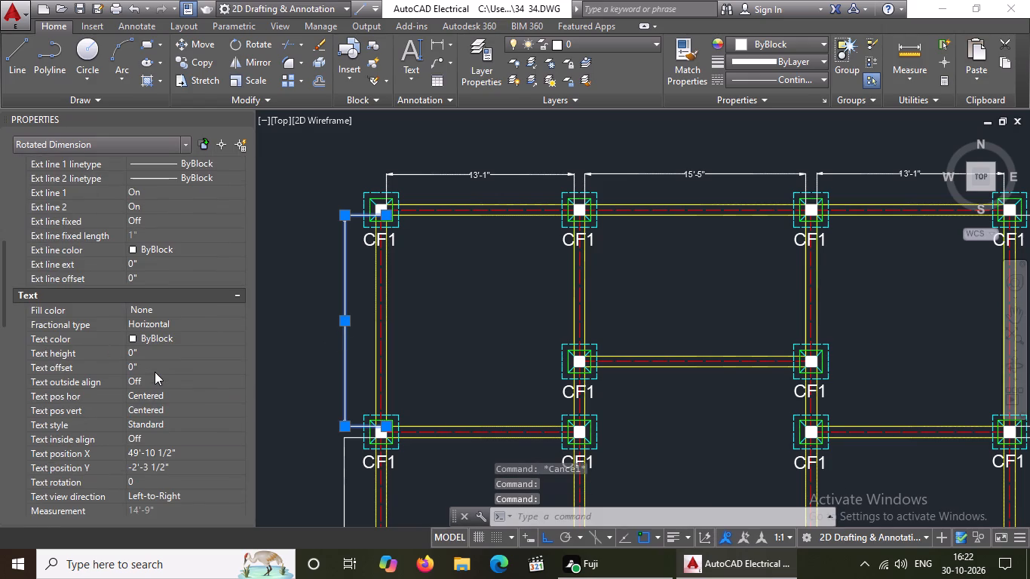
click(143, 351)
key(BackSpace)
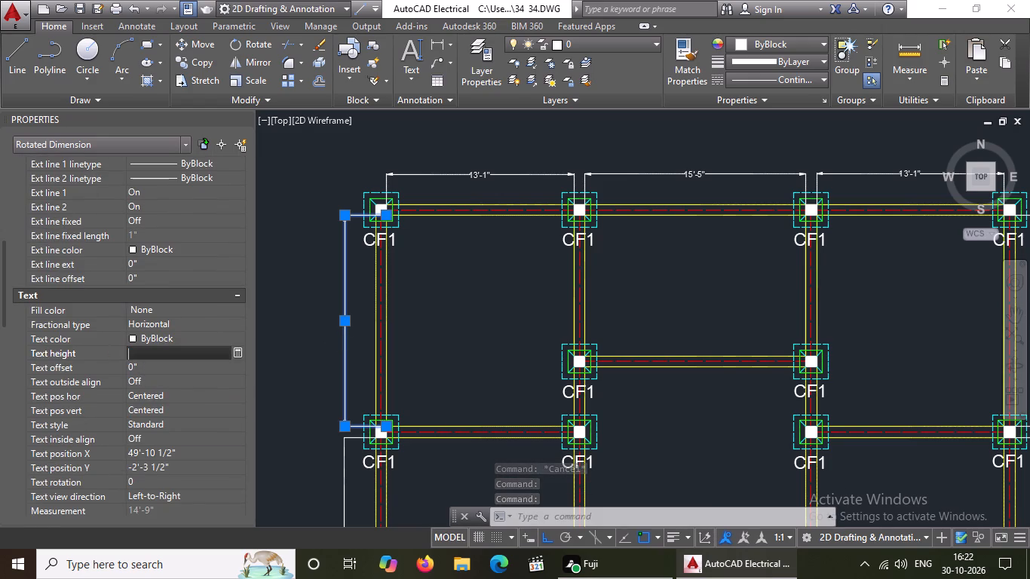
key(BackSpace)
text(5")
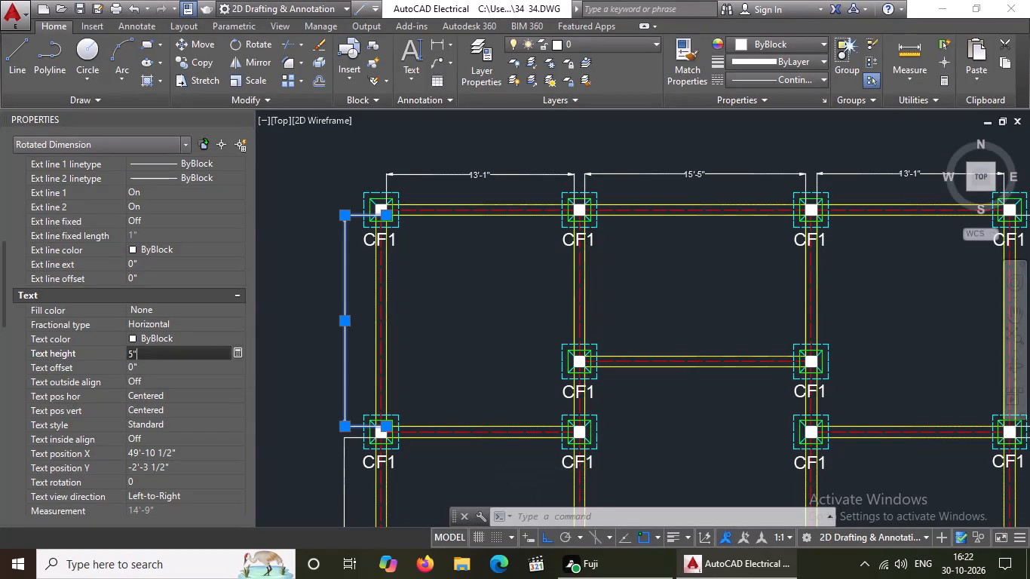
key(Return)
key(Escape)
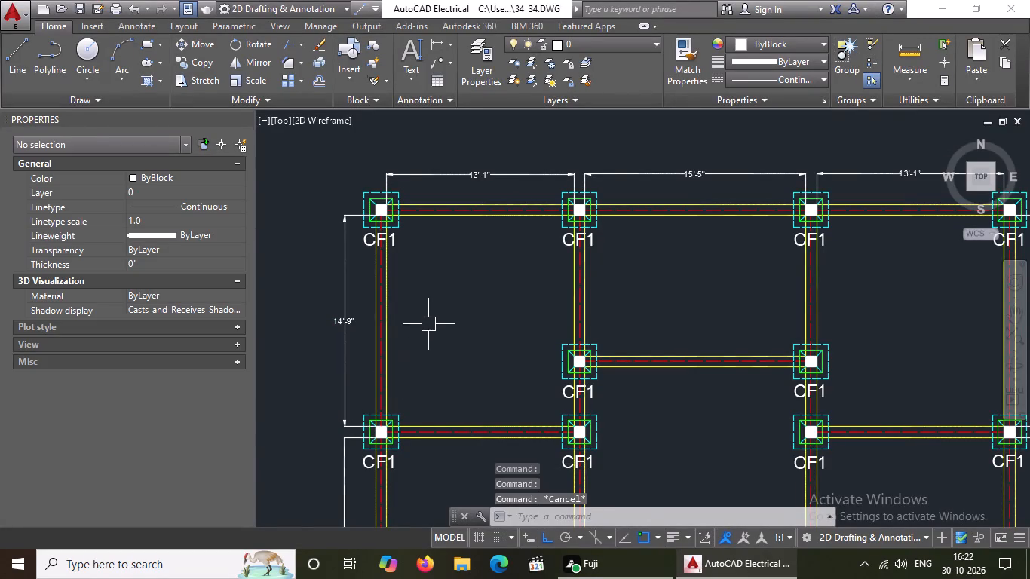
Set the arrow size to 5" for the second vertical dimension from the north along the column plan's west side.
scroll(429, 320, down, 2)
click(398, 399)
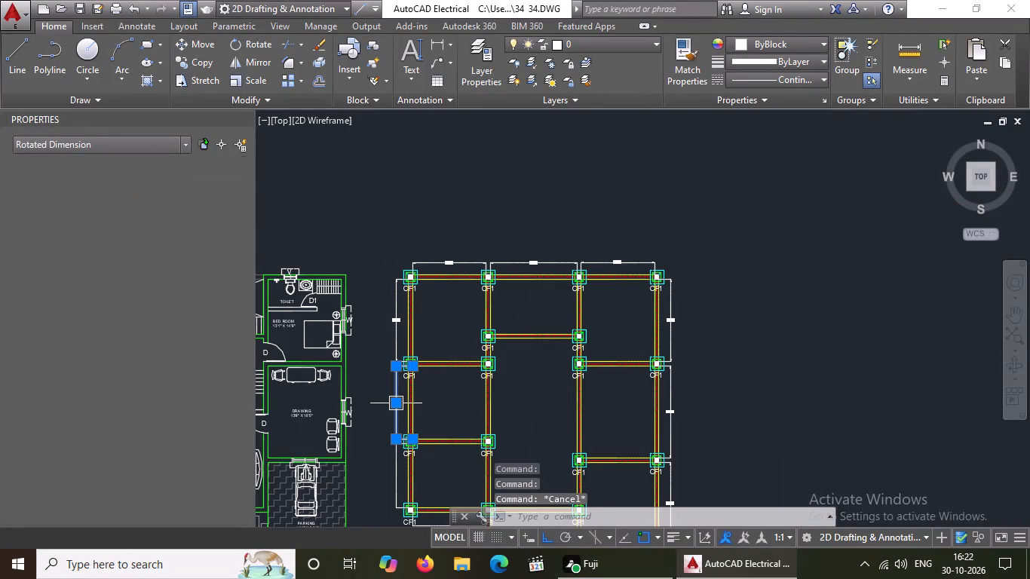
click(153, 397)
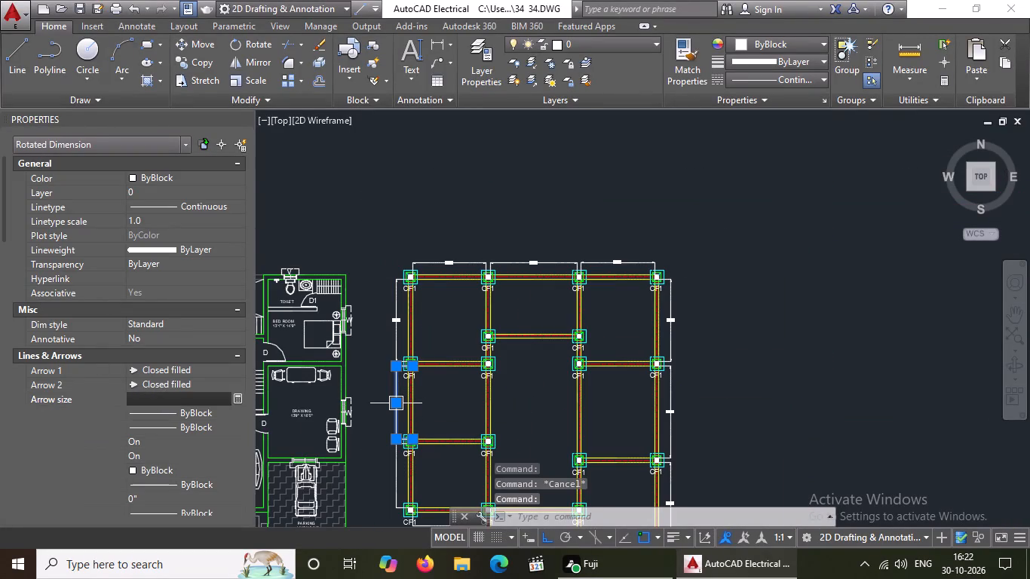
key(BackSpace)
key(BackSpace)
key(5)
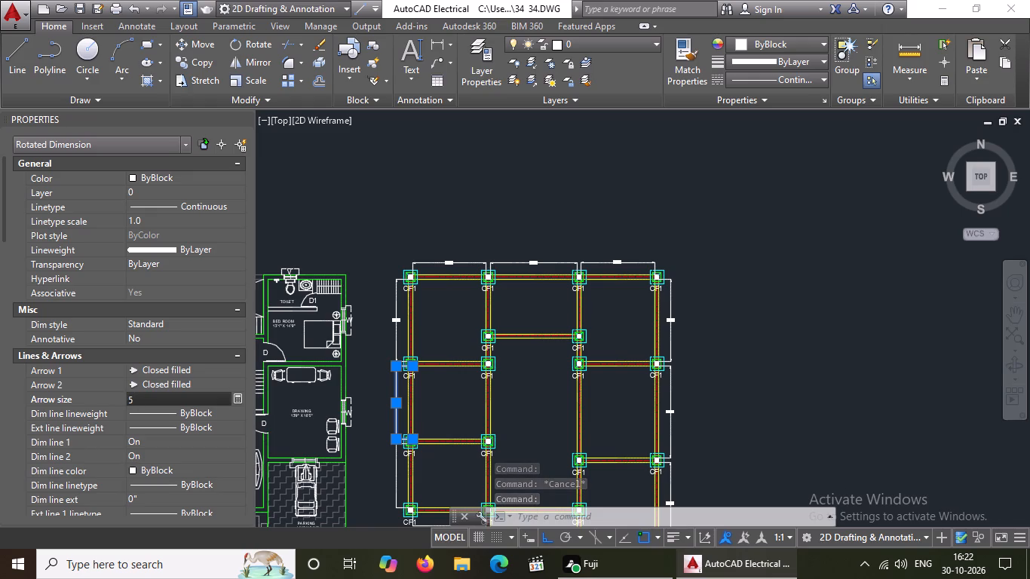
key(shift+quotedbl)
key(Return)
Set the text height of the second west-side dimension from the north to 5" and deselect it.
scroll(172, 340, down, 4)
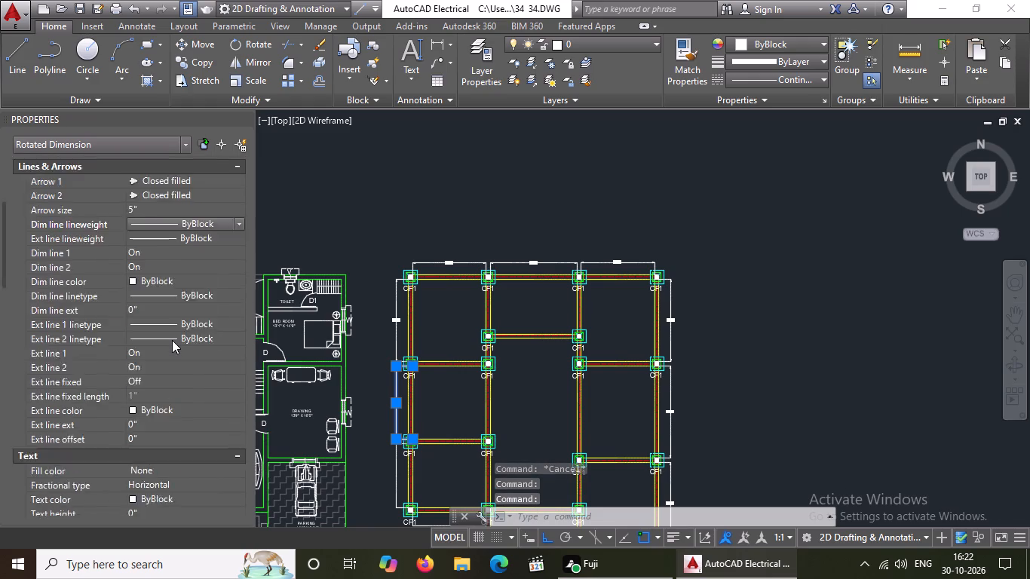
click(160, 342)
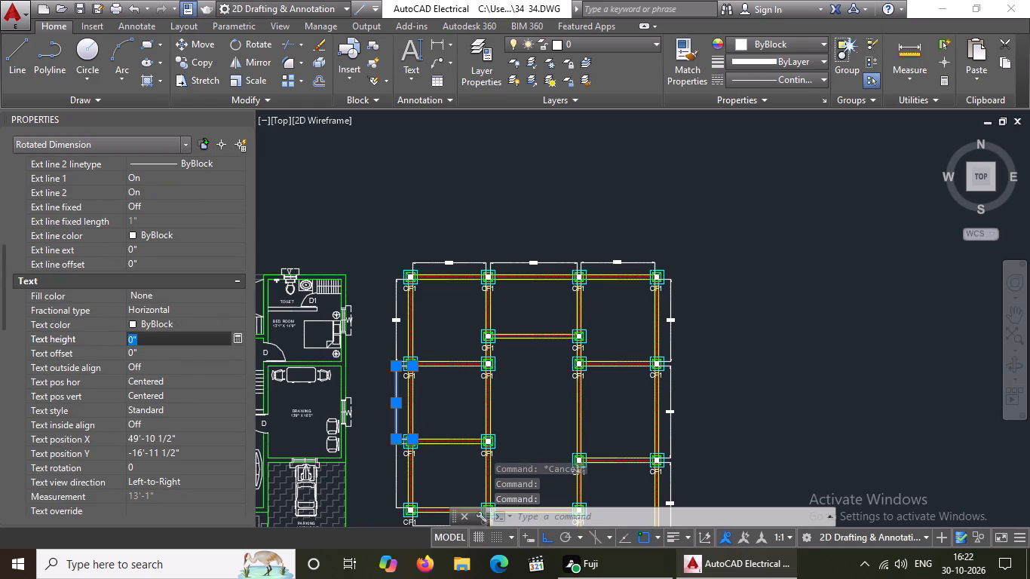
key(BackSpace)
key(BackSpace)
key(5)
key(shift+quotedbl)
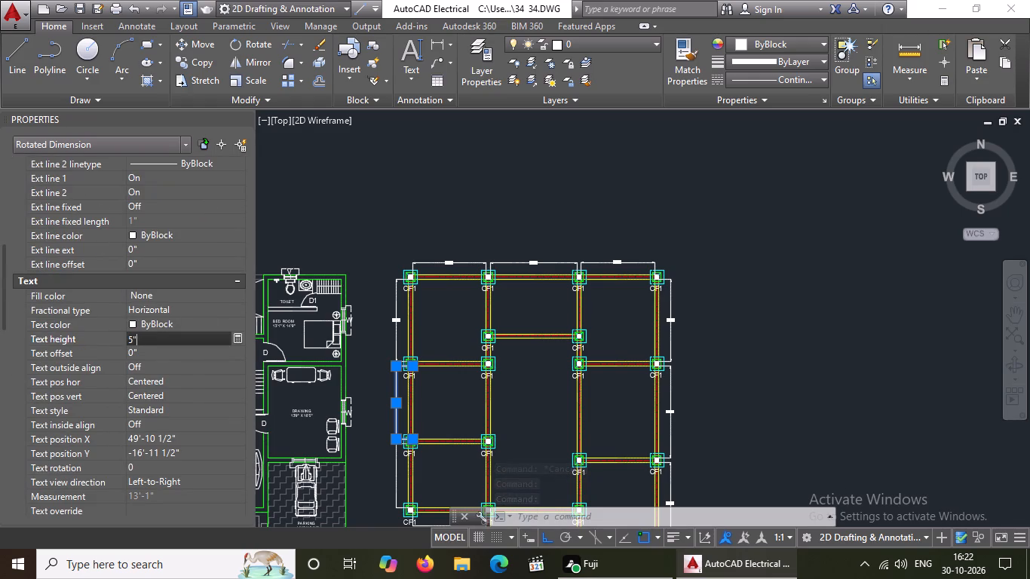
key(Return)
key(Escape)
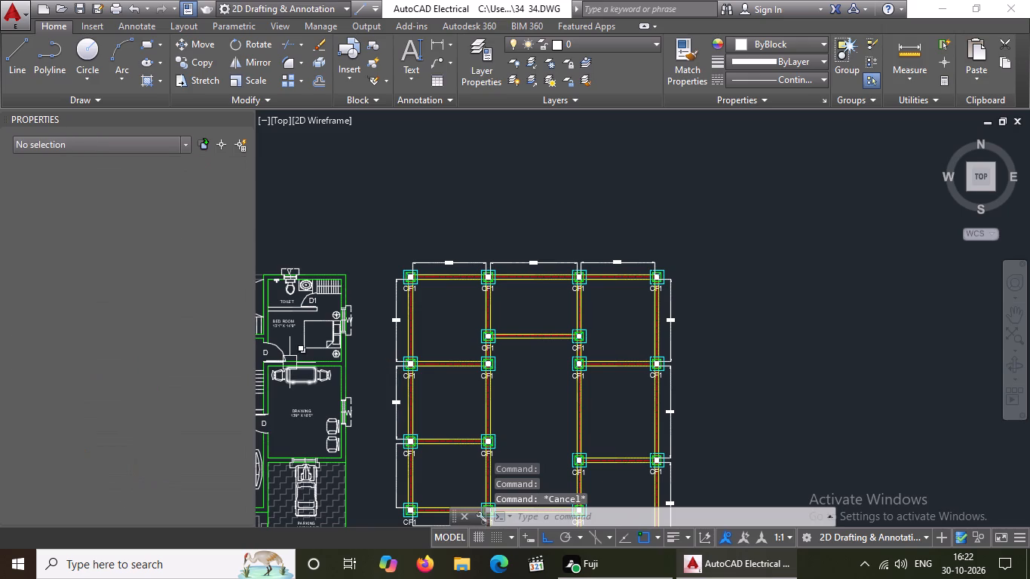
Set the arrow size to 5" for the southernmost vertical dimension along the column plan's west side.
scroll(475, 388, down, 3)
scroll(456, 427, up, 2)
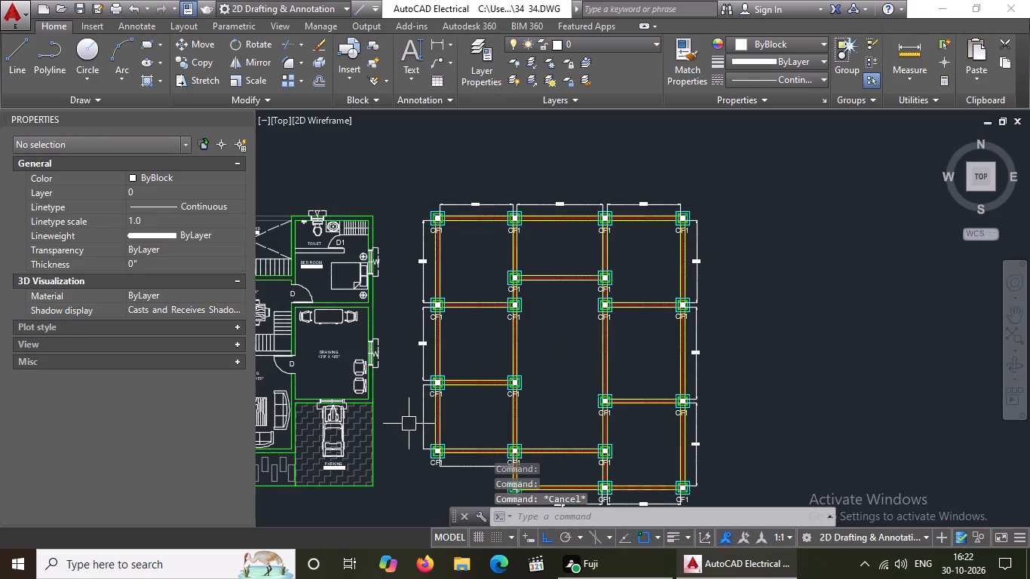
scroll(452, 414, up, 3)
click(330, 421)
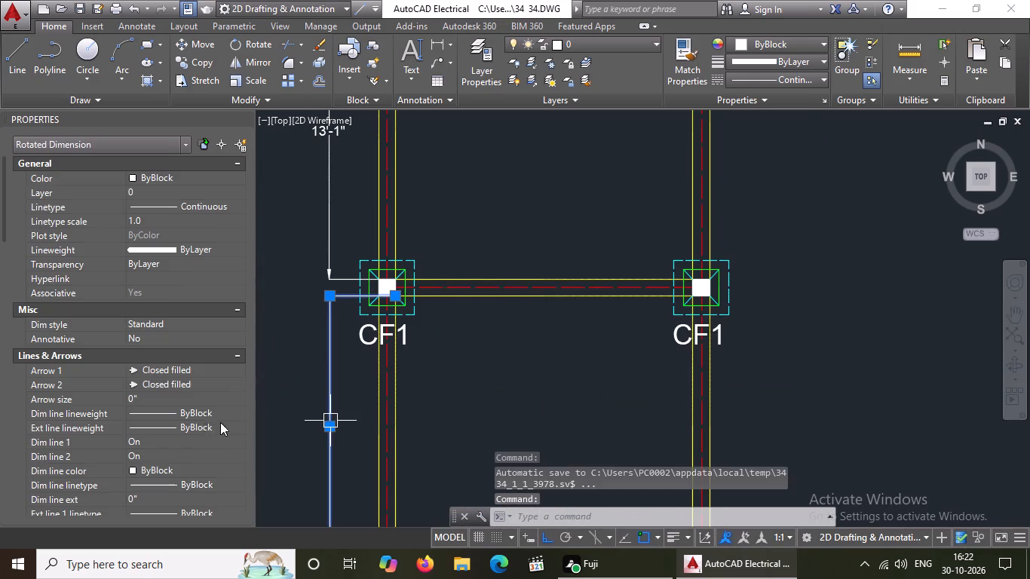
click(150, 396)
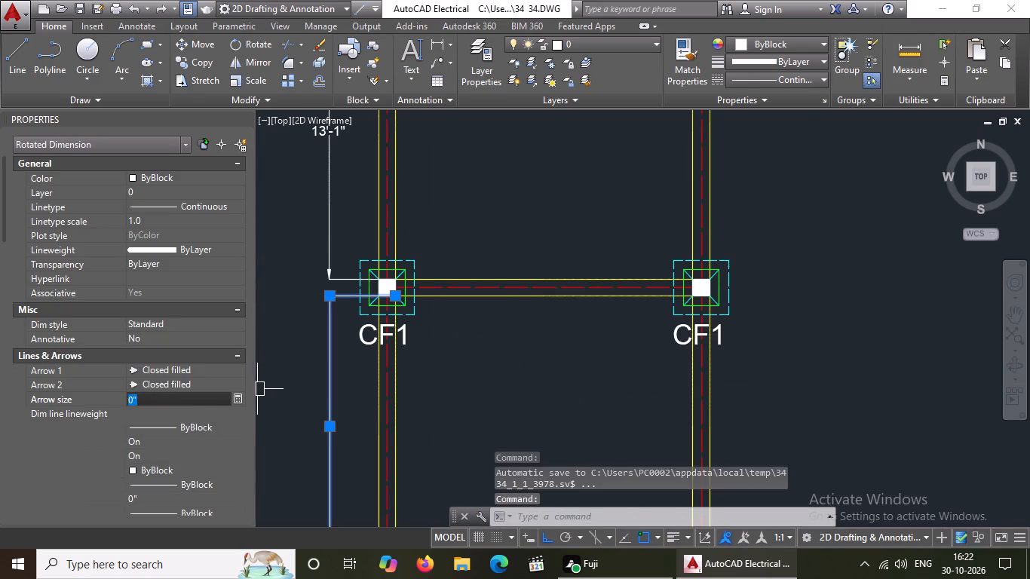
key(BackSpace)
key(BackSpace)
key(5)
key(shift+quotedbl)
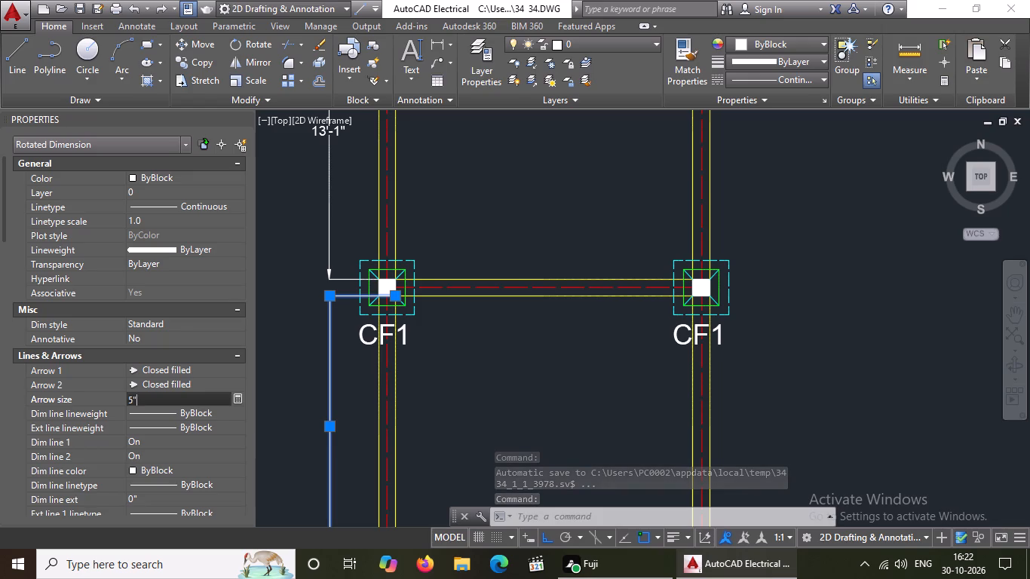
key(Return)
Set the text height of the southernmost west-side dimension to 5" and deselect it.
scroll(182, 384, down, 4)
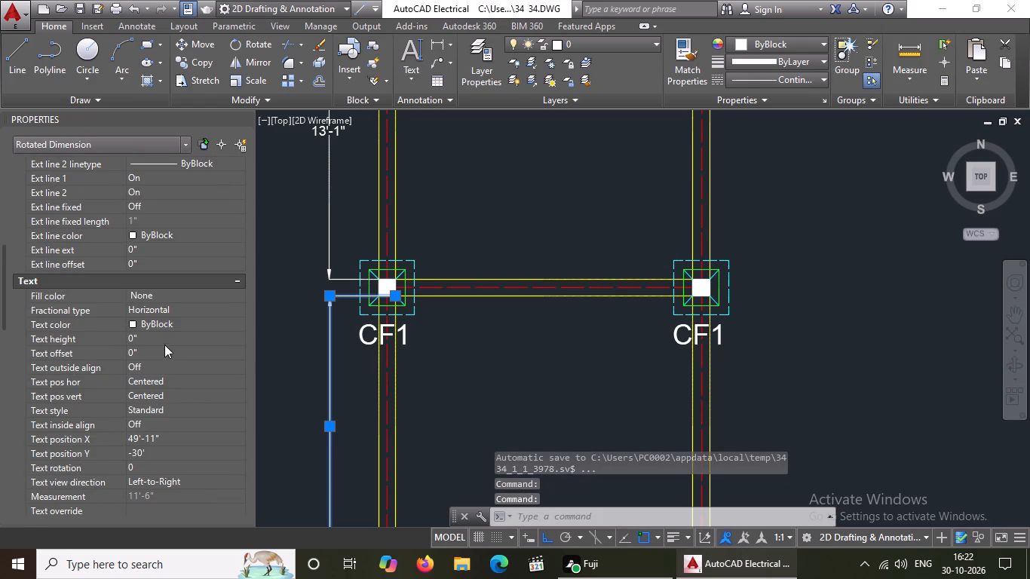
click(149, 341)
key(BackSpace)
key(BackSpace)
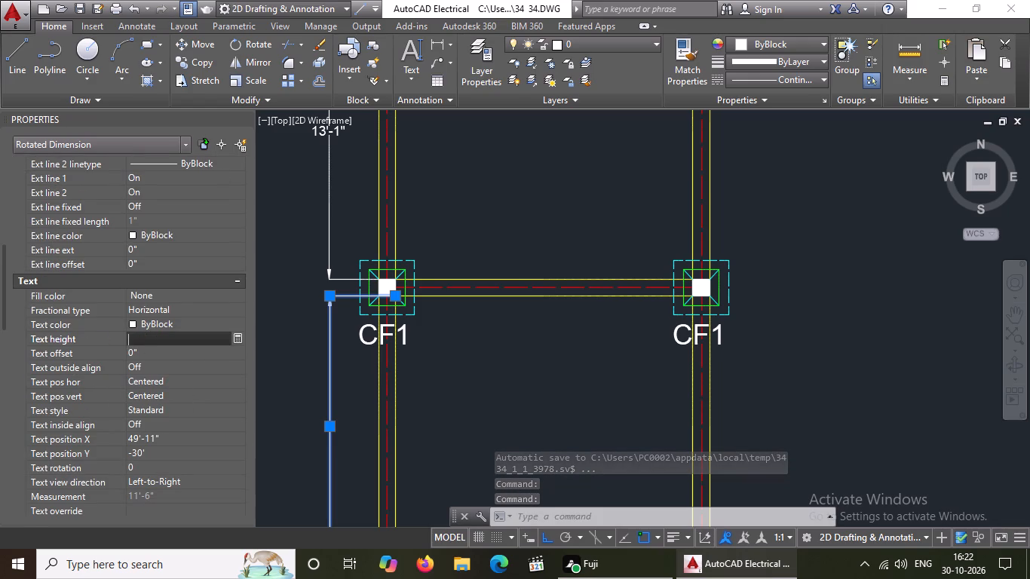
key(5)
key(shift+quotedbl)
key(Return)
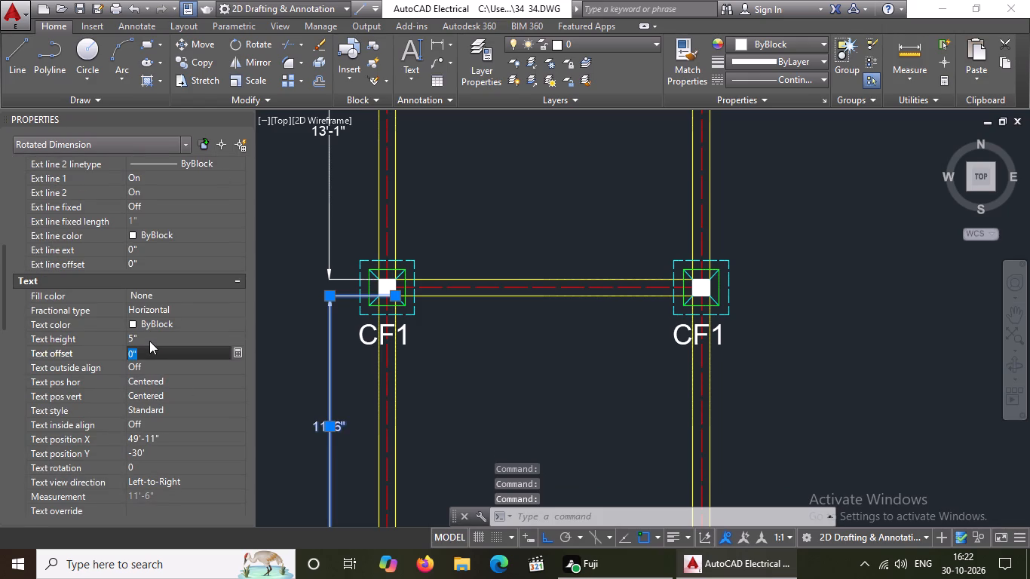
key(Escape)
Set the arrow size to 5" for the westernmost horizontal dimension along the column plan's south side and deselect it.
scroll(380, 281, down, 3)
scroll(422, 366, up, 1)
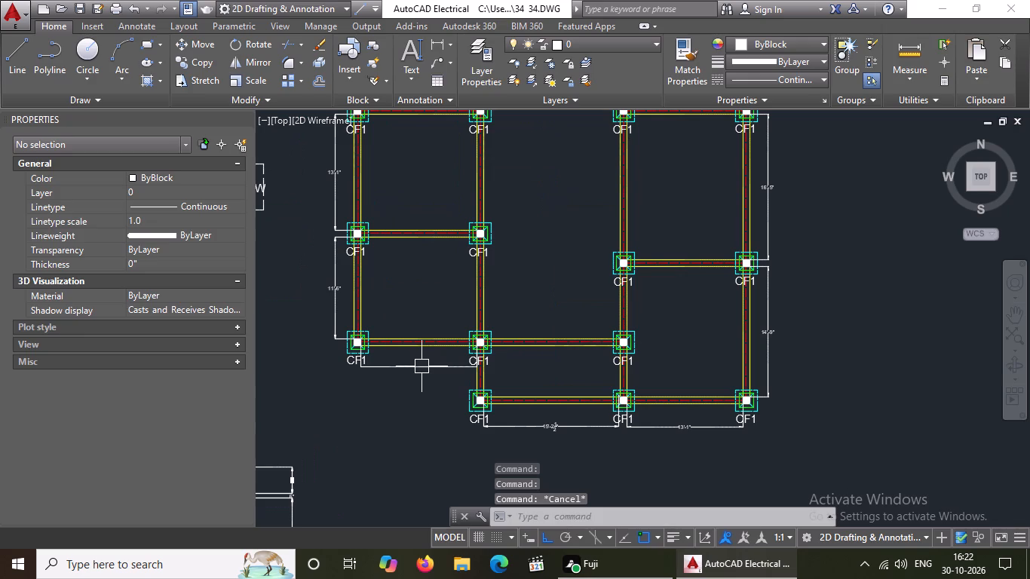
click(420, 367)
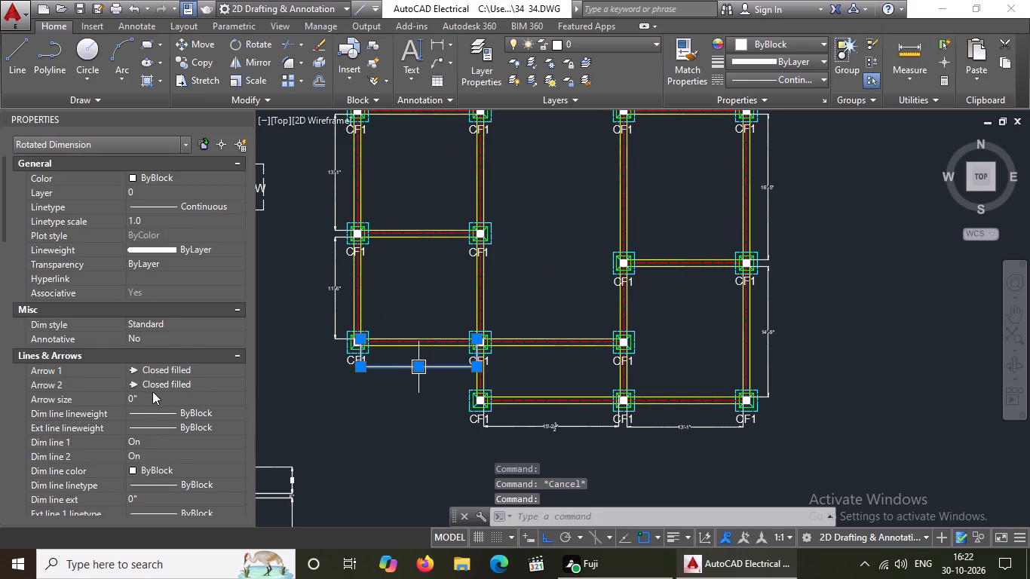
click(153, 390)
click(153, 409)
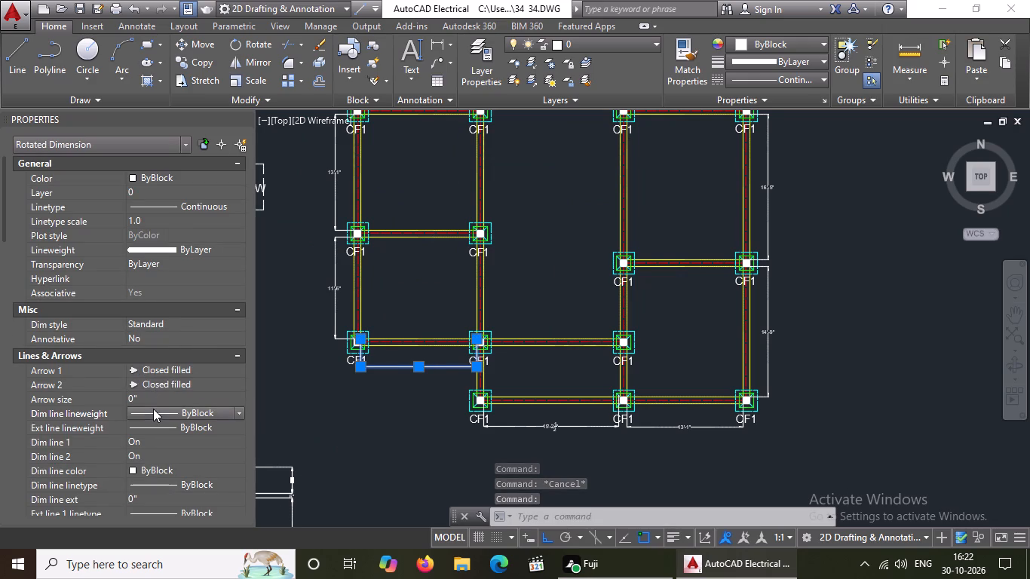
click(153, 405)
key(BackSpace)
key(BackSpace)
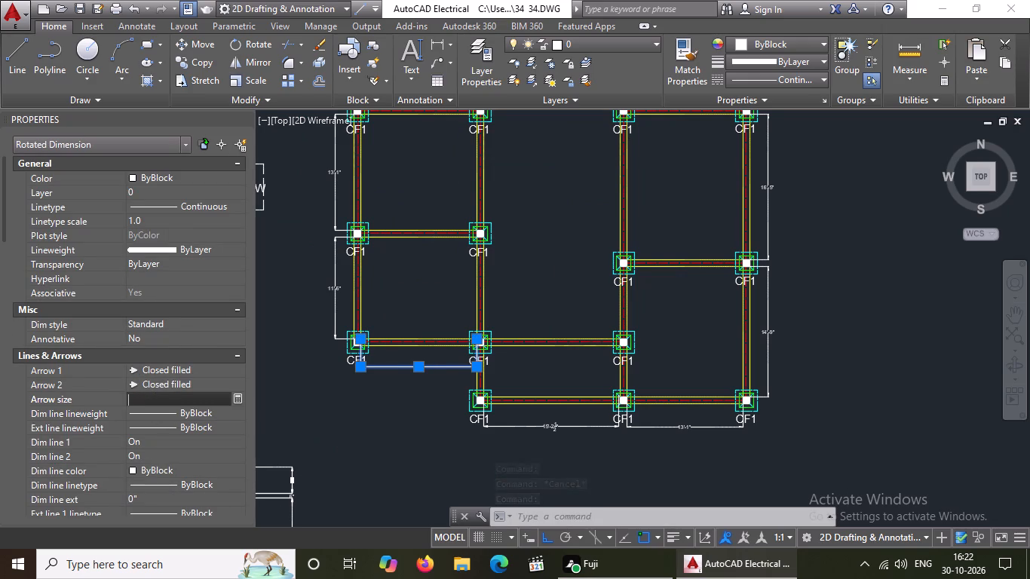
text(5")
key(Return)
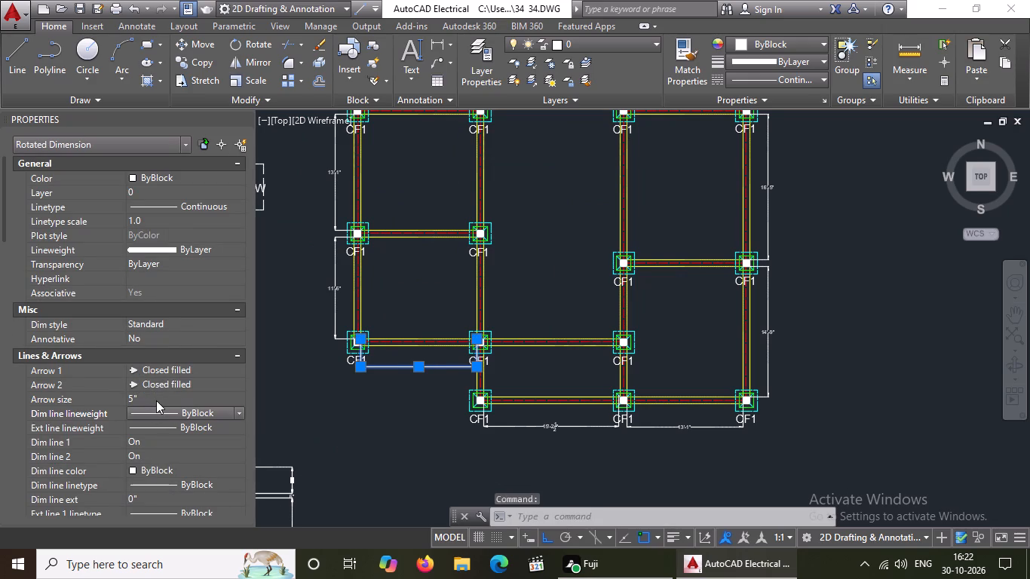
key(Escape)
Set the text height of the westernmost south-side dimension to 5" and deselect it.
click(408, 366)
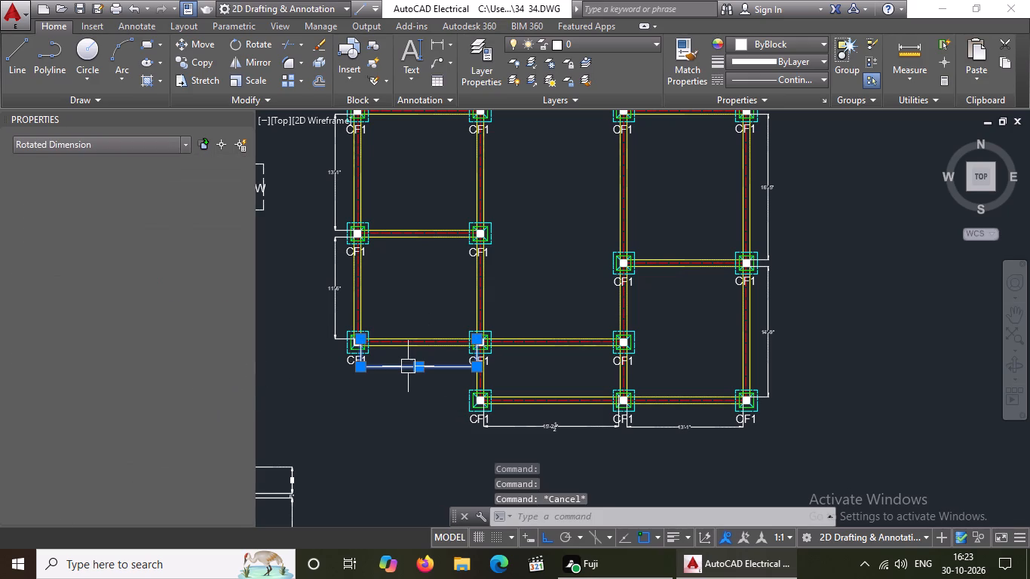
scroll(185, 363, down, 4)
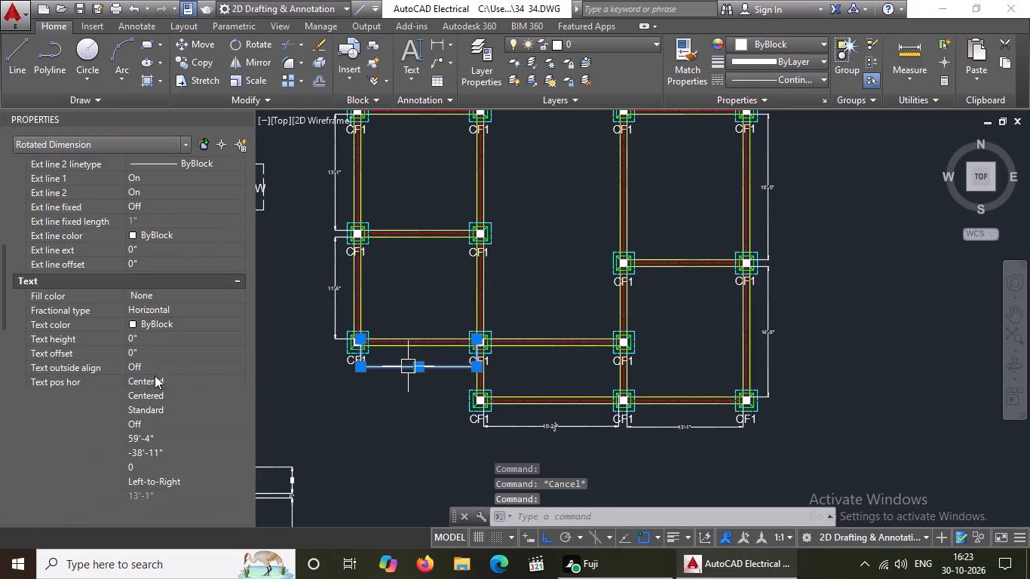
click(149, 335)
key(BackSpace)
key(BackSpace)
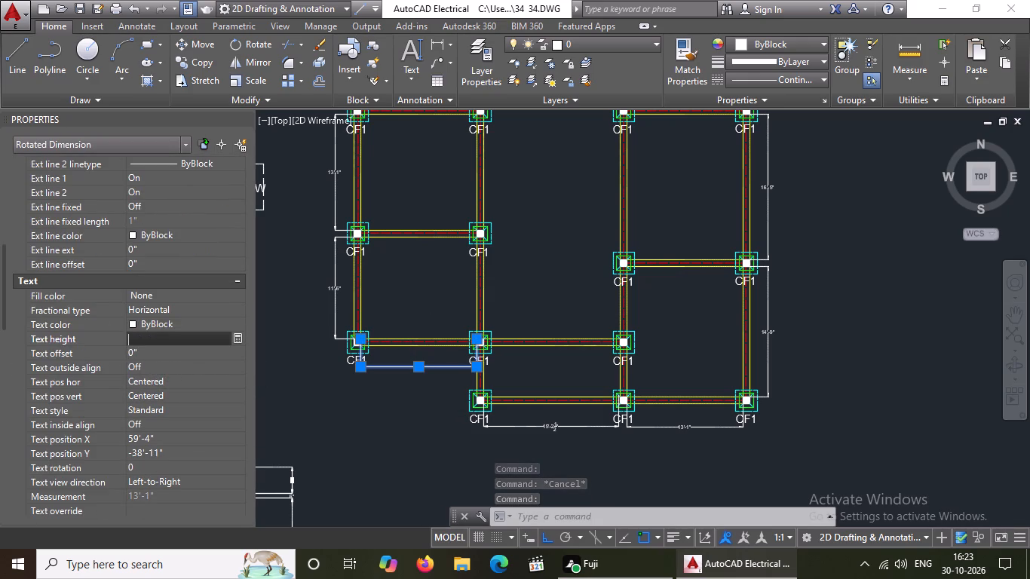
key(5)
key(shift+quotedbl)
key(Return)
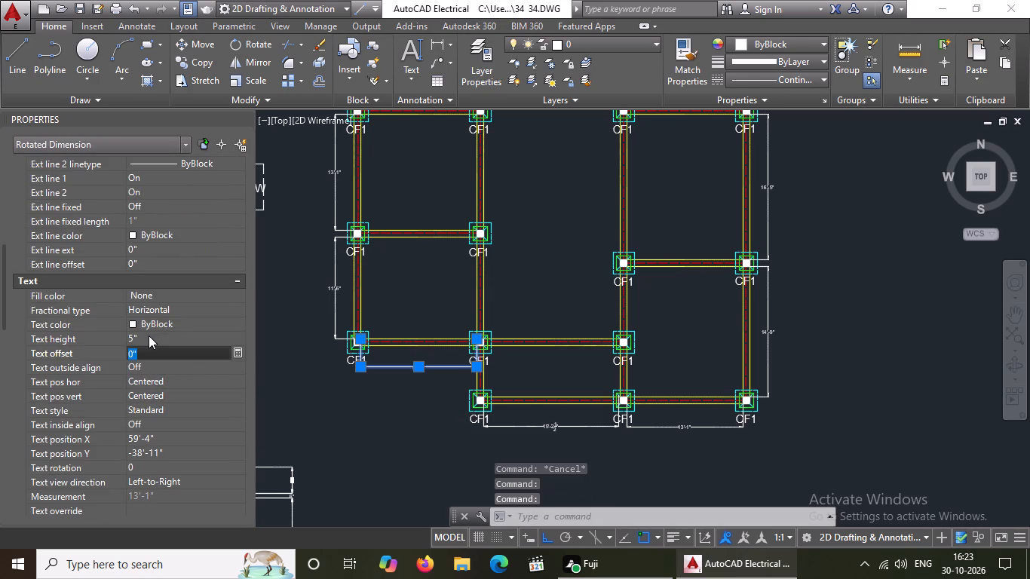
scroll(169, 335, down, 14)
scroll(182, 409, up, 8)
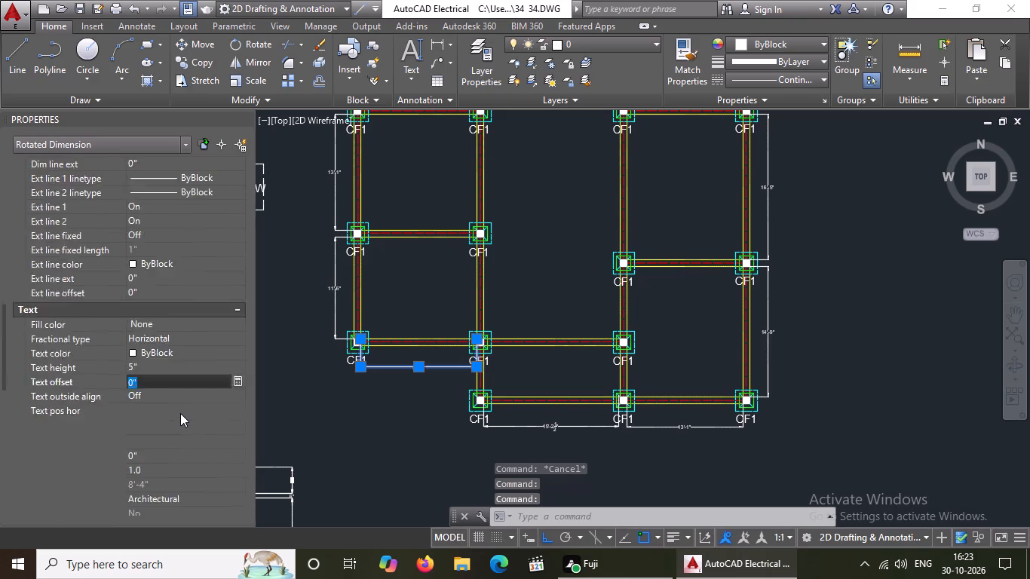
scroll(180, 413, up, 14)
key(Escape)
key(Escape)
key(Escape)
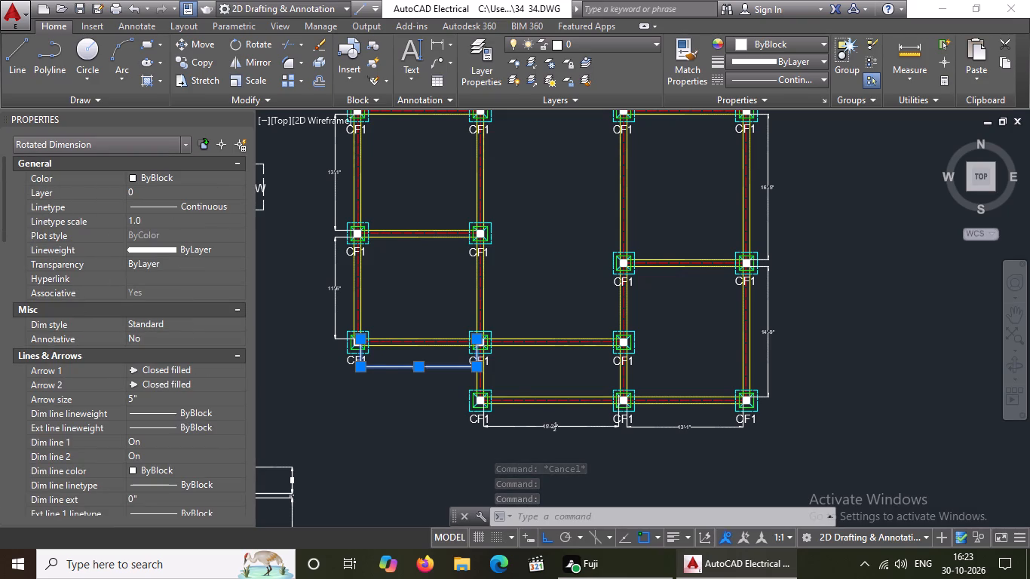
key(Escape)
Set the arrow size to 6" for the 1'-6" plinth height dimension beside the elevation's G.L label and deselect it.
scroll(392, 423, down, 3)
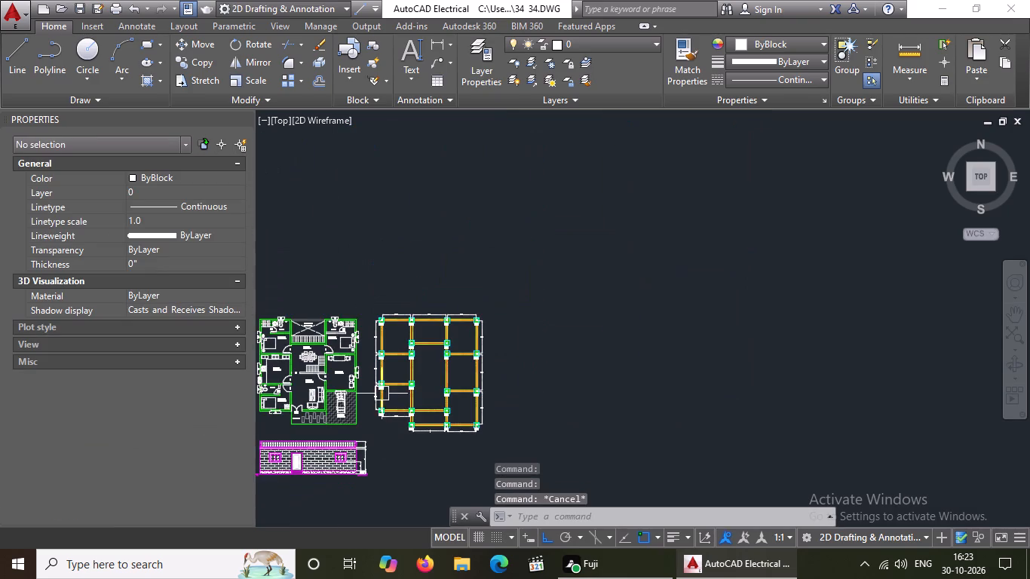
scroll(382, 391, up, 2)
scroll(400, 329, down, 2)
scroll(359, 438, up, 3)
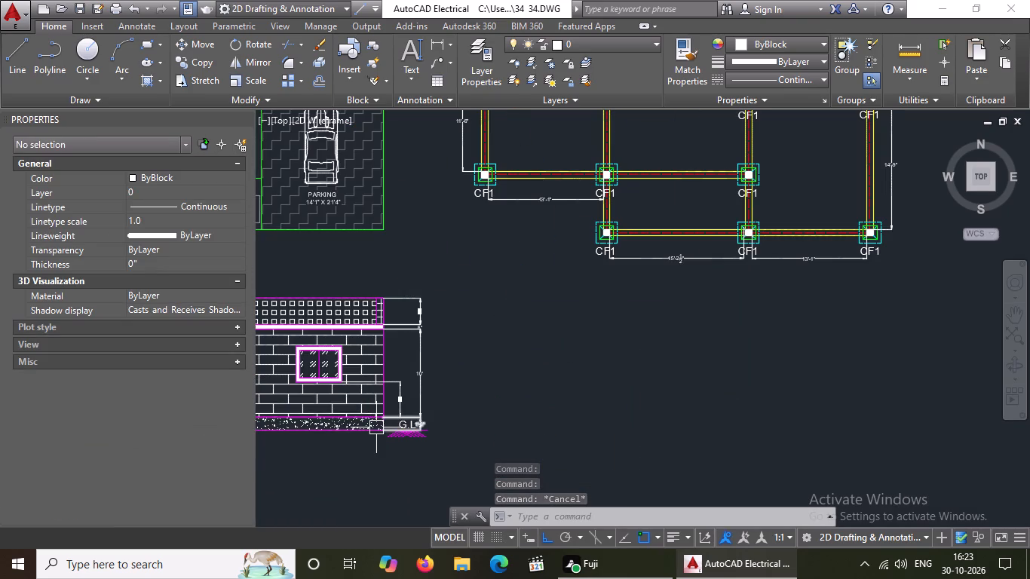
scroll(469, 423, up, 2)
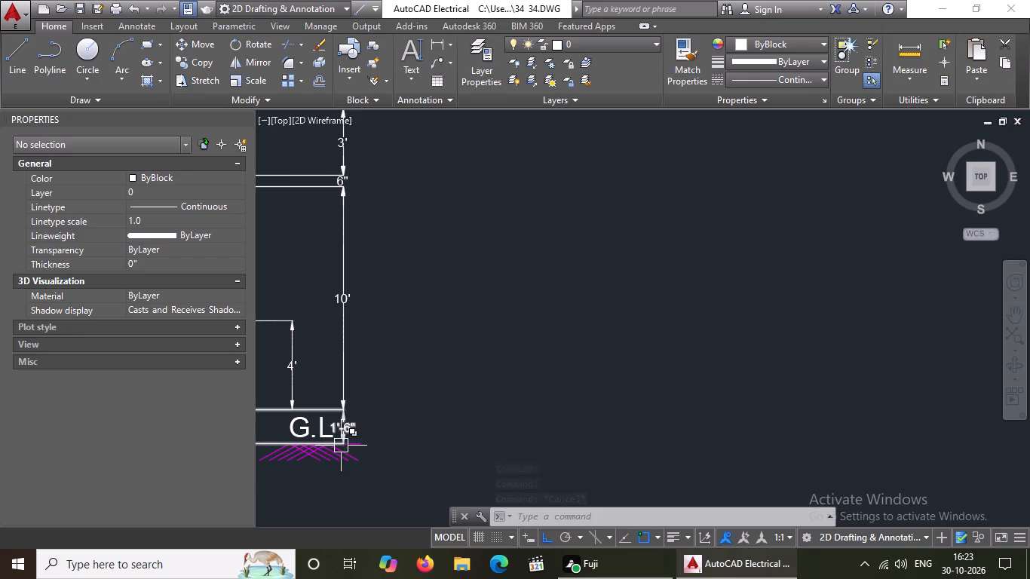
scroll(370, 422, down, 2)
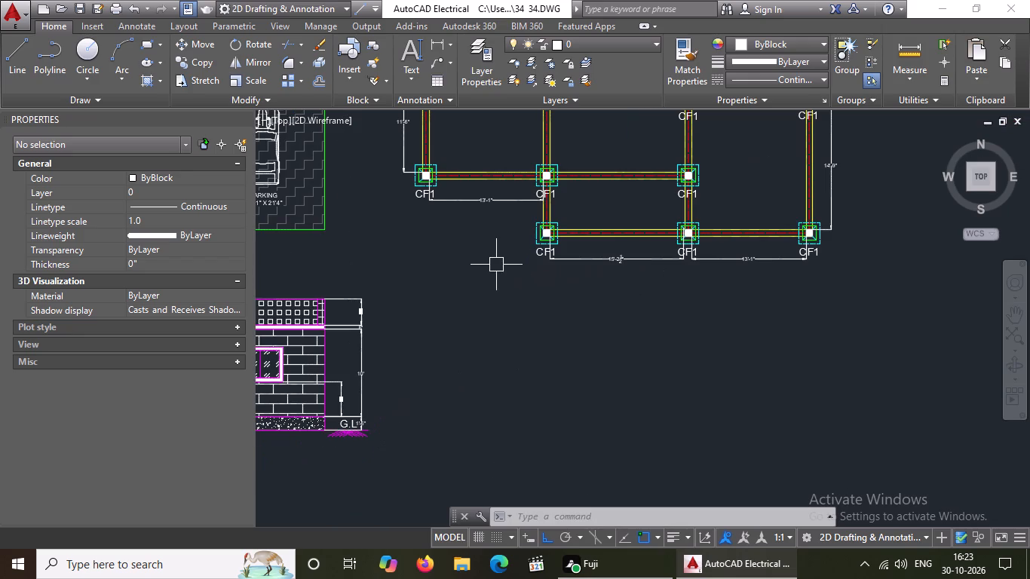
scroll(349, 429, up, 4)
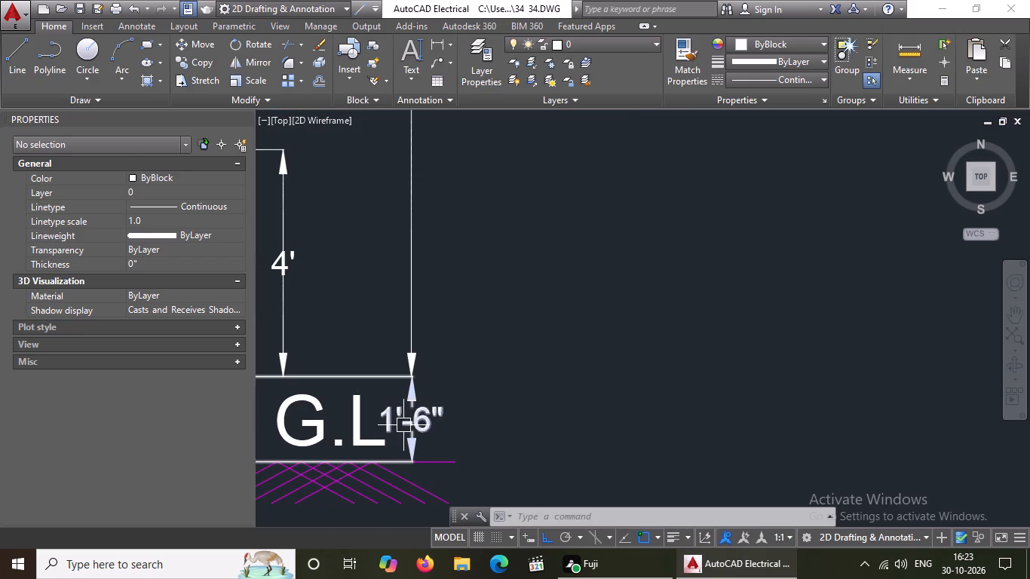
click(403, 425)
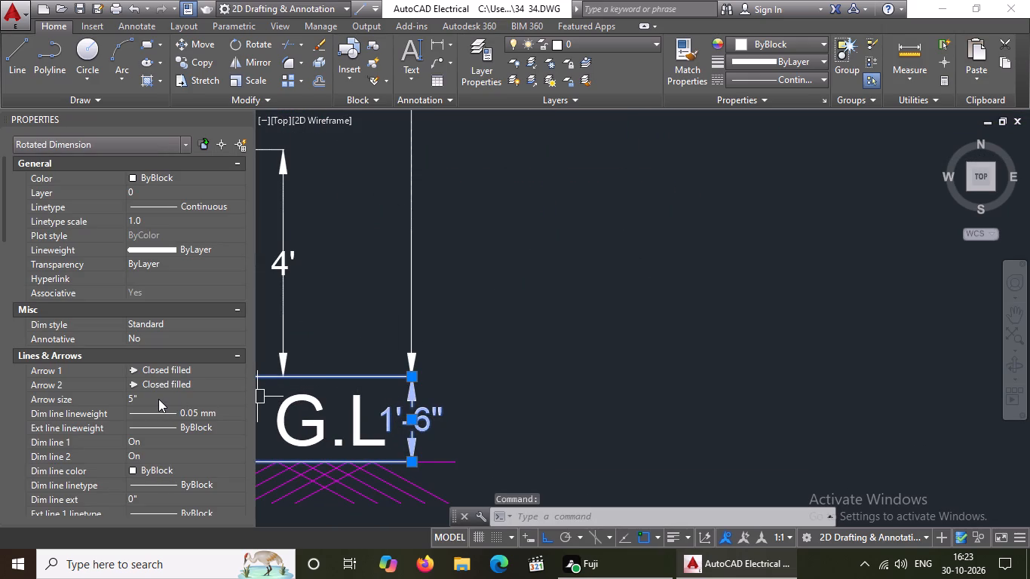
click(158, 398)
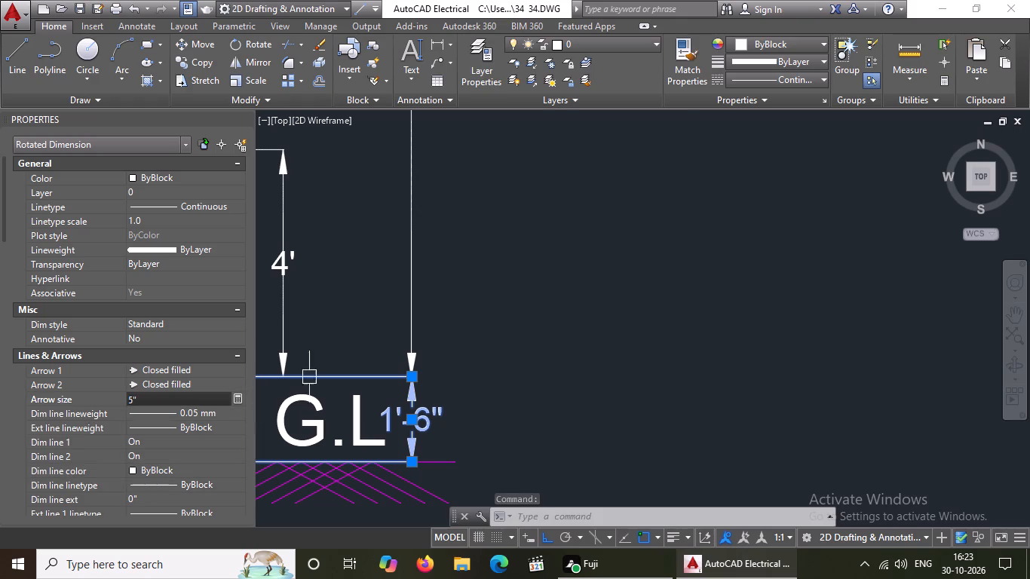
scroll(515, 372, down, 4)
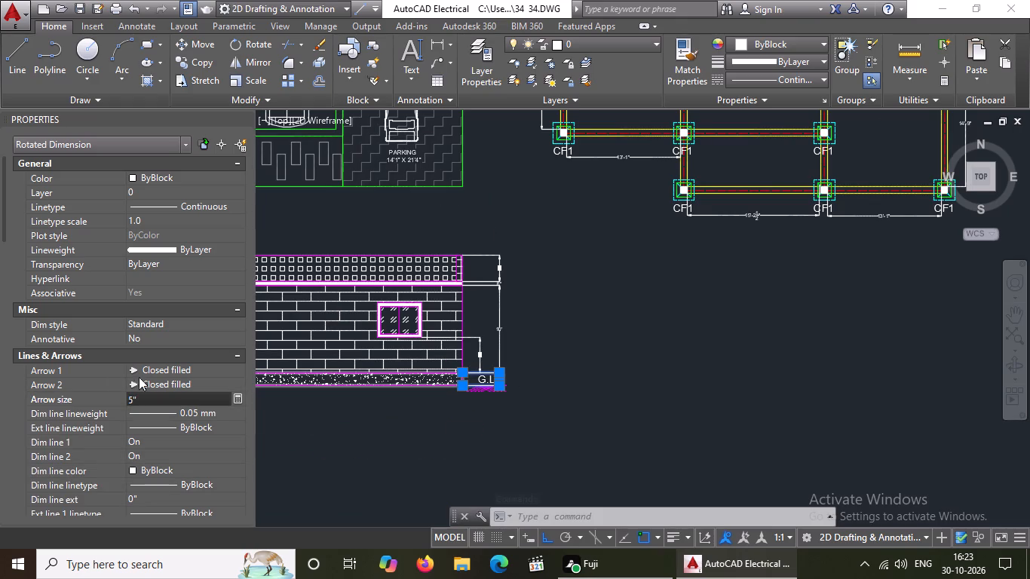
click(152, 405)
key(BackSpace)
key(BackSpace)
key(6)
text("\)
key(BackSpace)
key(Return)
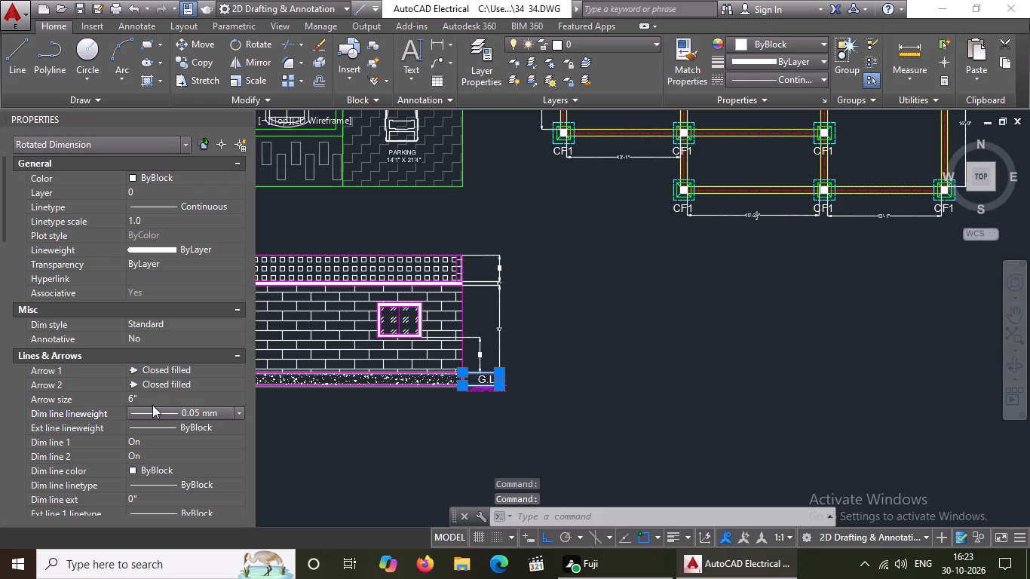
scroll(521, 366, up, 3)
key(Escape)
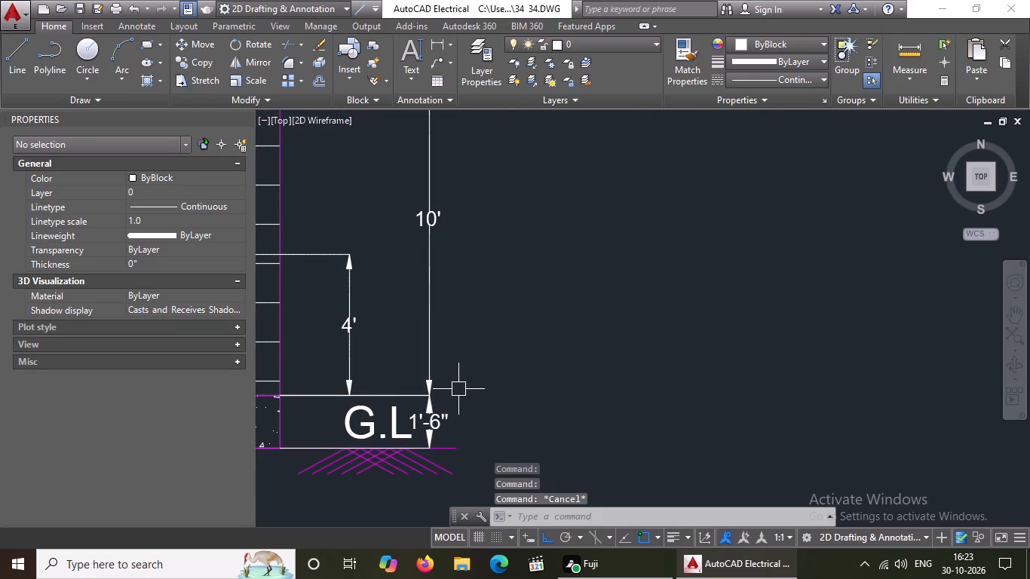
Set the arrow size to 6" for the elevation's 4' window sill height dimension.
scroll(458, 389, down, 3)
scroll(445, 407, up, 2)
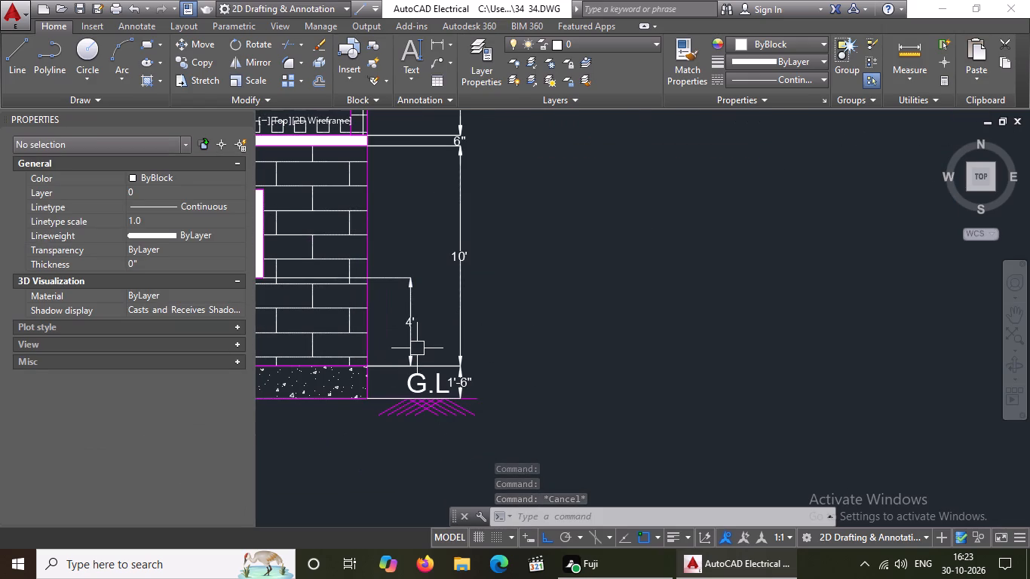
click(409, 339)
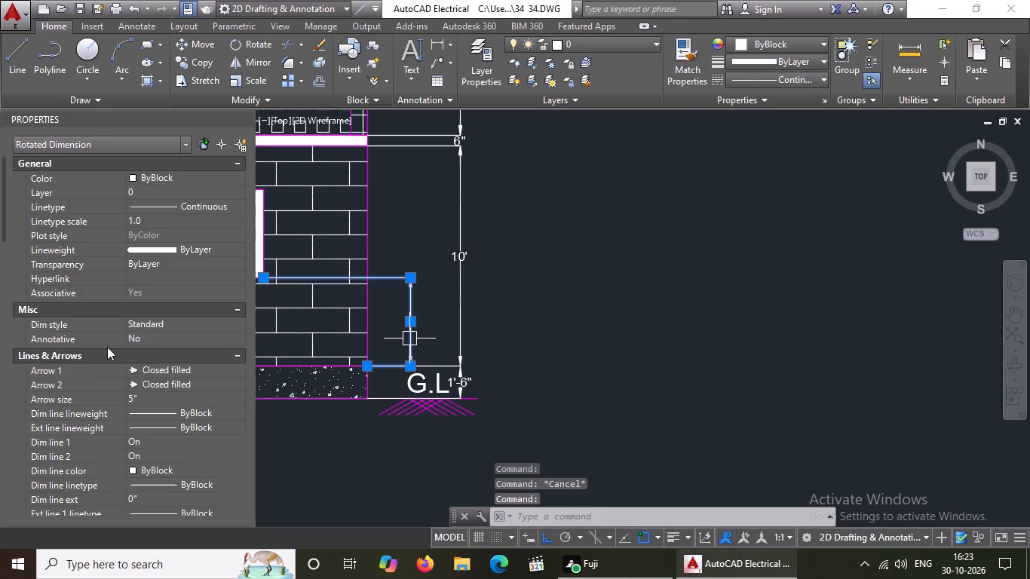
click(153, 397)
key(BackSpace)
key(BackSpace)
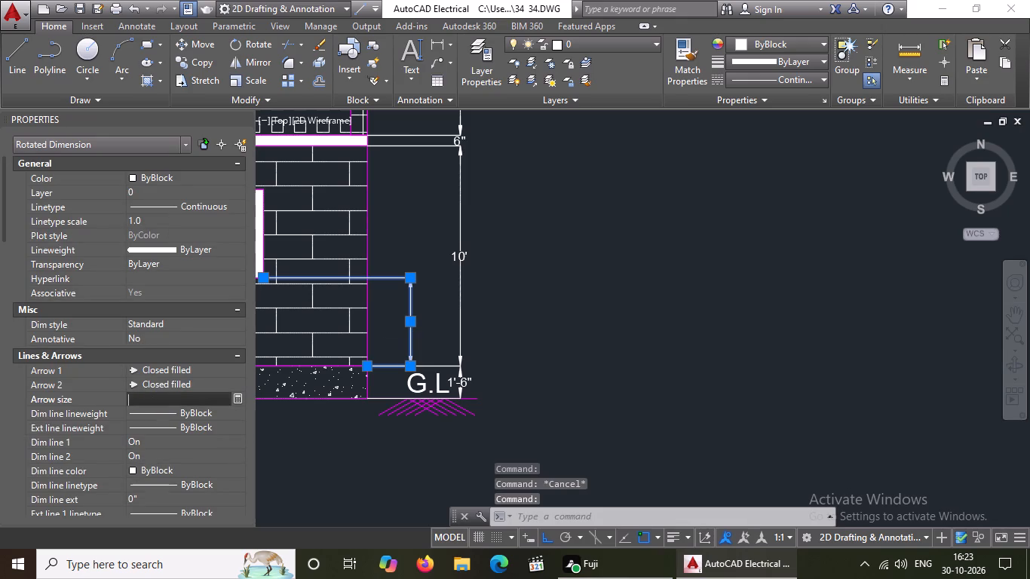
key(6)
key(shift+quotedbl)
key(Return)
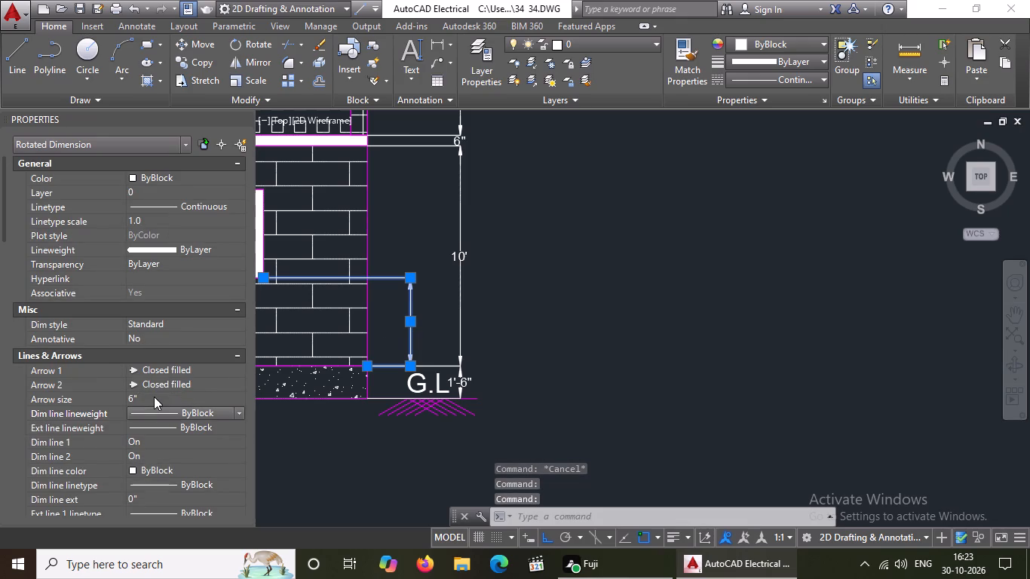
Set the arrow size to 6" for the elevation's 10' wall height dimension and deselect it.
scroll(495, 240, down, 1)
scroll(480, 244, up, 2)
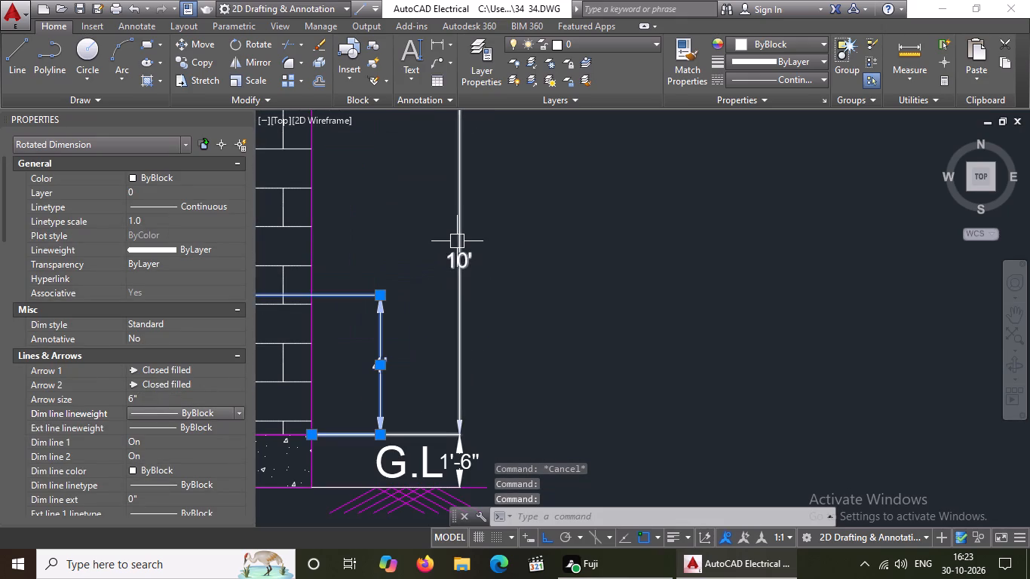
click(458, 240)
click(156, 399)
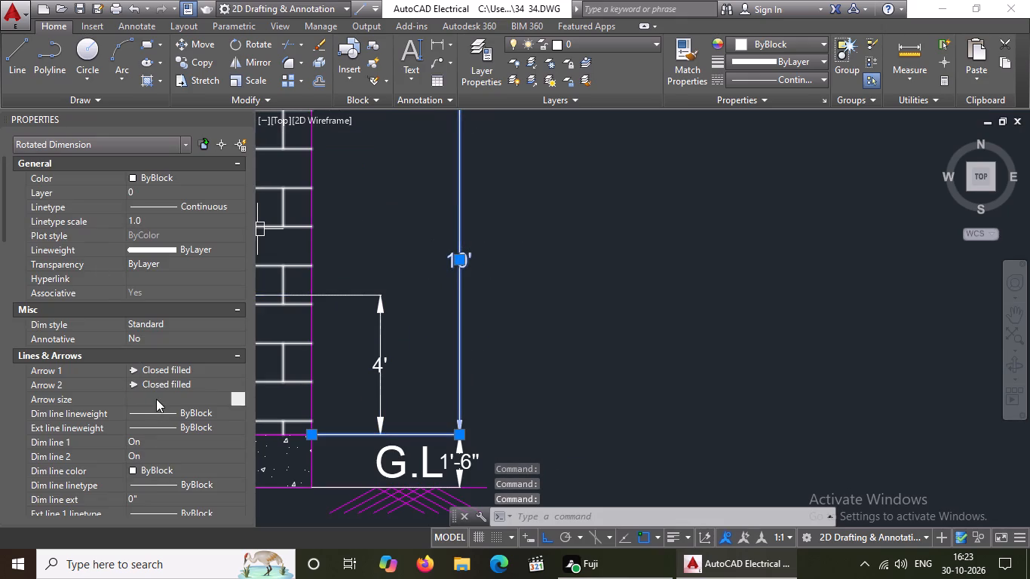
key(BackSpace)
key(BackSpace)
text(6")
key(Return)
key(Escape)
key(Escape)
key(Escape)
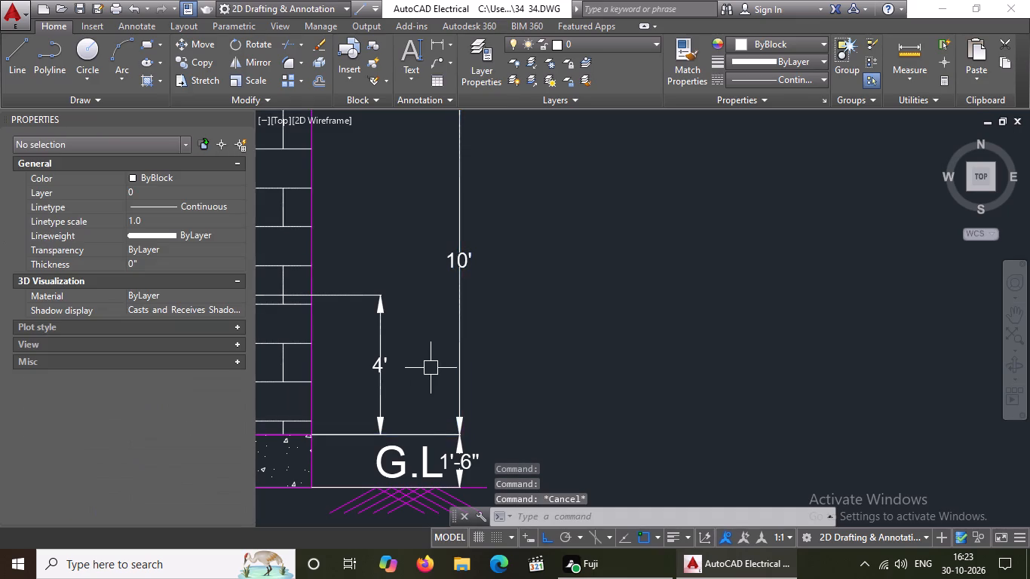
Set the arrow size to 6" for the slab thickness dimension between the elevation's wall and parapet, and deselect it.
scroll(445, 360, down, 2)
scroll(458, 322, up, 2)
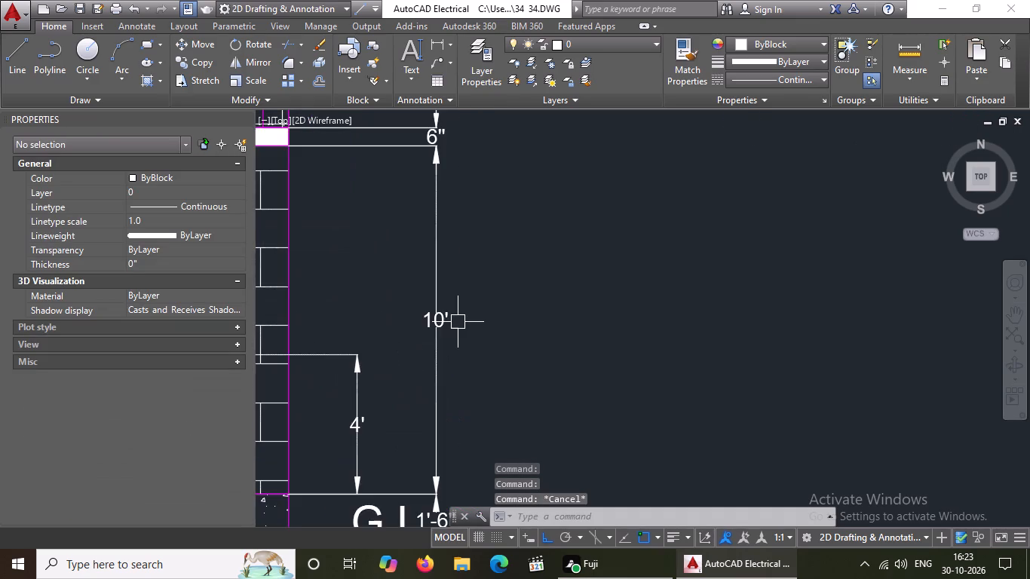
scroll(458, 322, down, 2)
scroll(422, 253, up, 2)
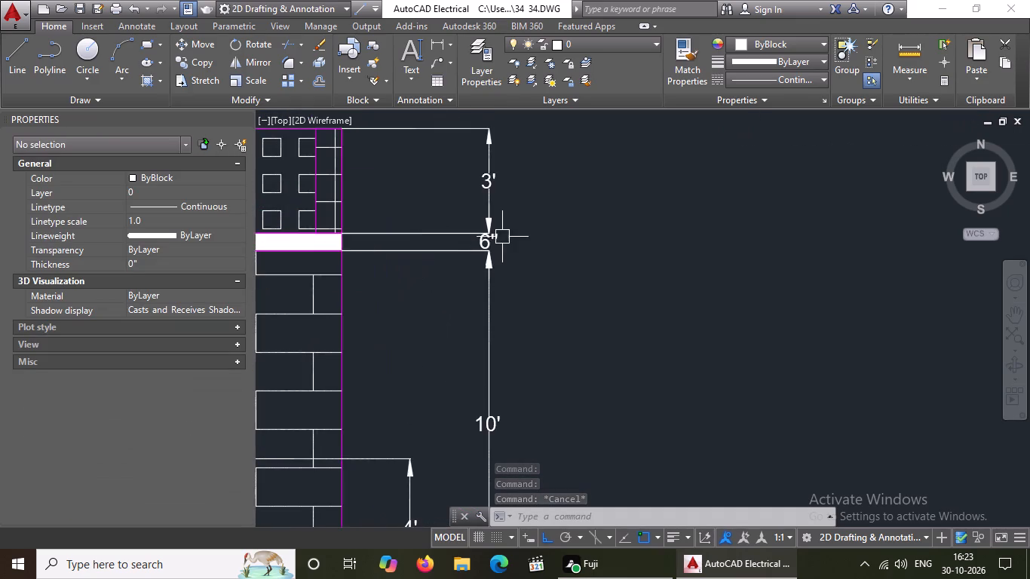
scroll(504, 236, up, 2)
click(446, 246)
scroll(447, 246, down, 3)
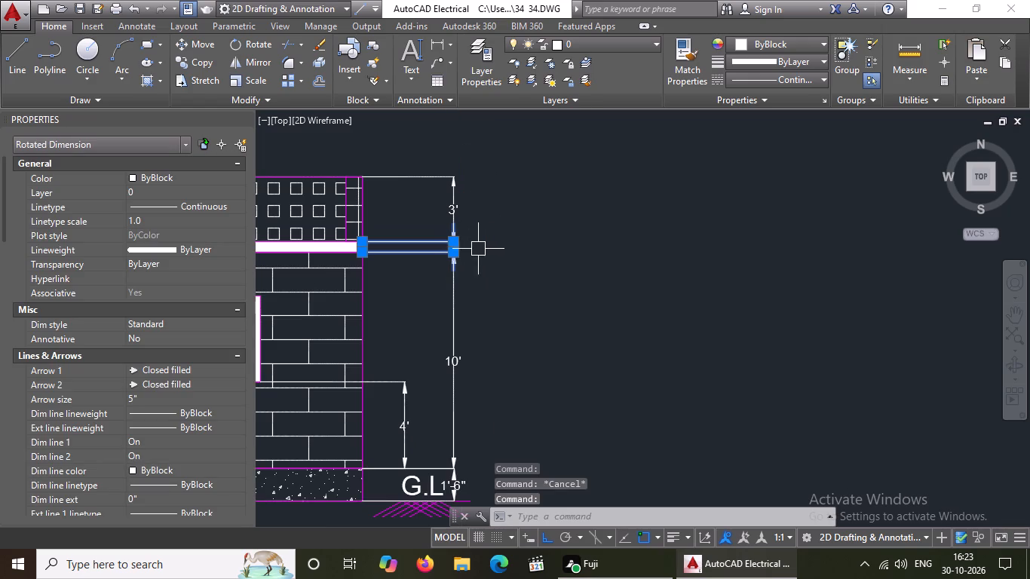
scroll(434, 226, up, 2)
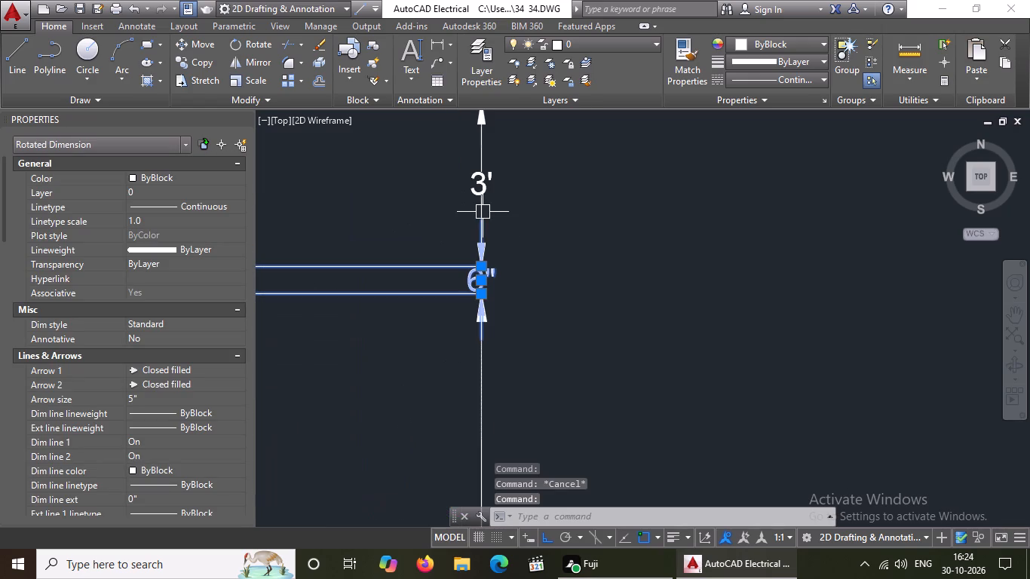
click(144, 402)
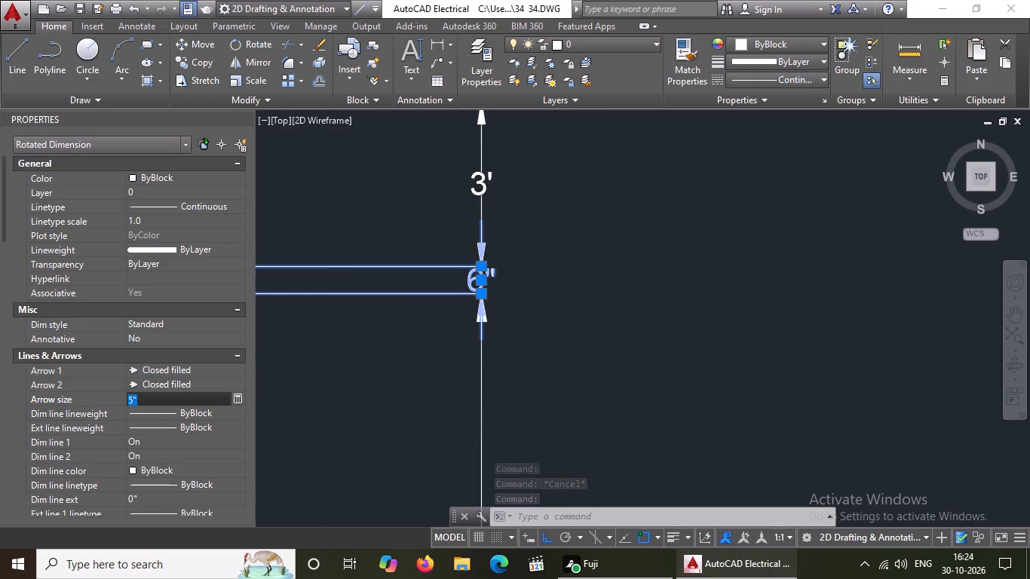
key(BackSpace)
key(BackSpace)
text(6"\)
key(Return)
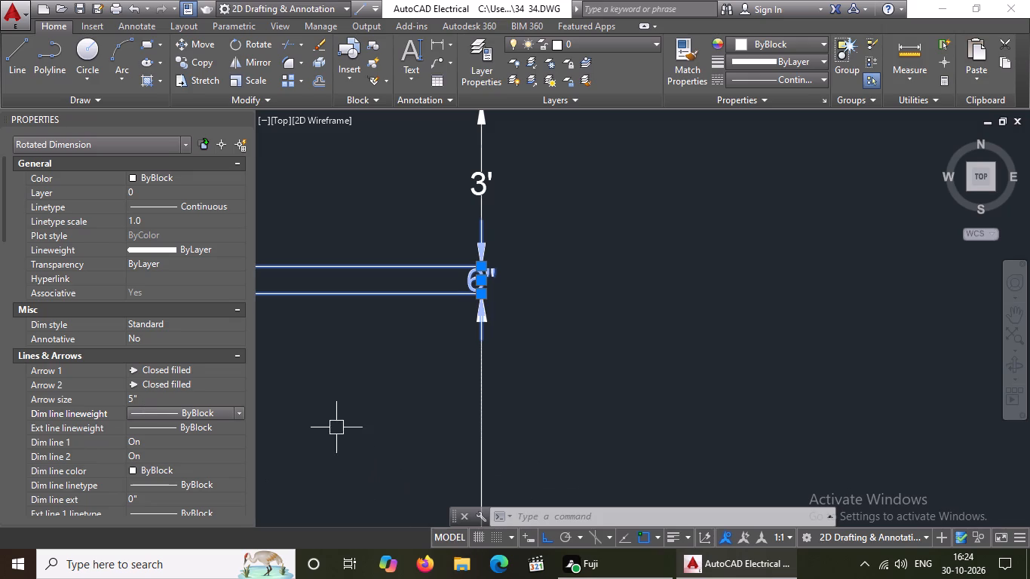
click(154, 398)
key(BackSpace)
key(BackSpace)
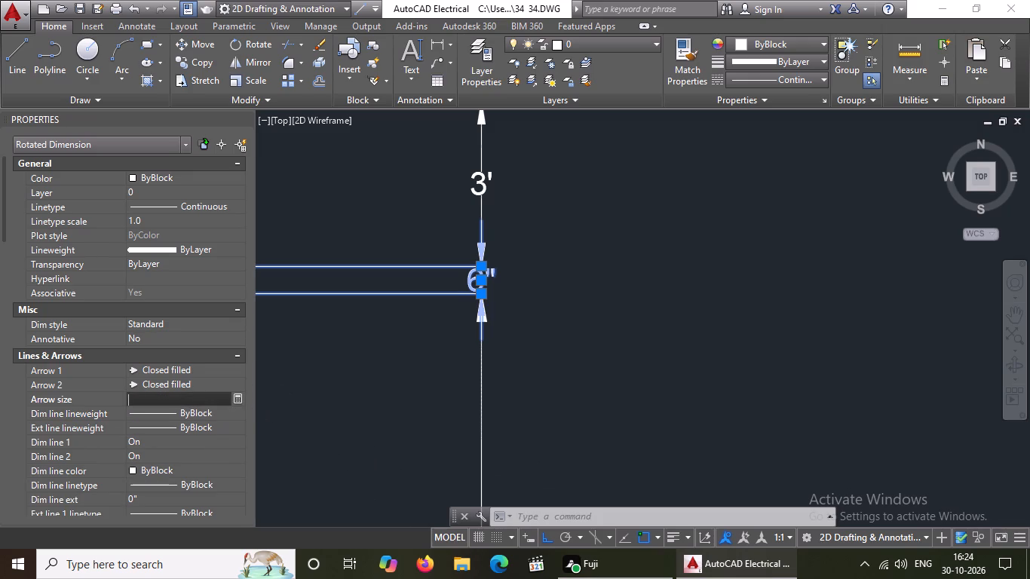
text(6")
key(Return)
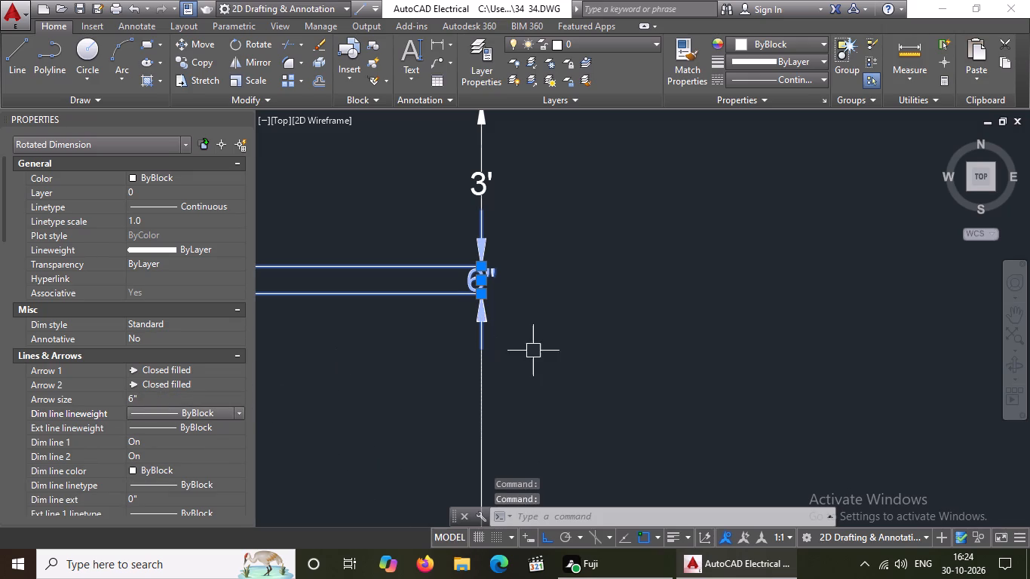
key(Escape)
Set the arrow size to 6" for the elevation's 3' parapet height dimension and deselect it.
scroll(467, 291, down, 1)
click(479, 256)
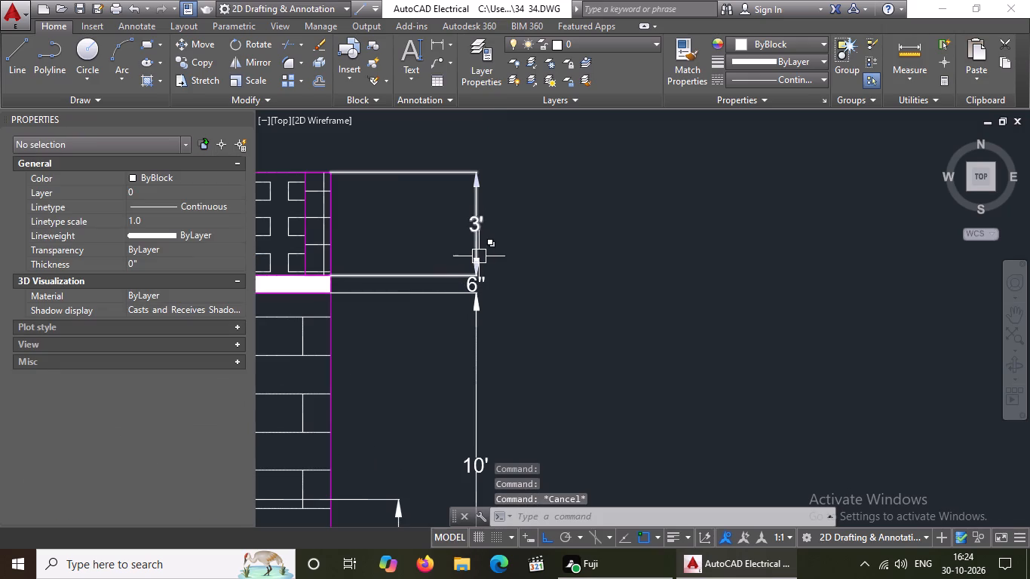
click(169, 397)
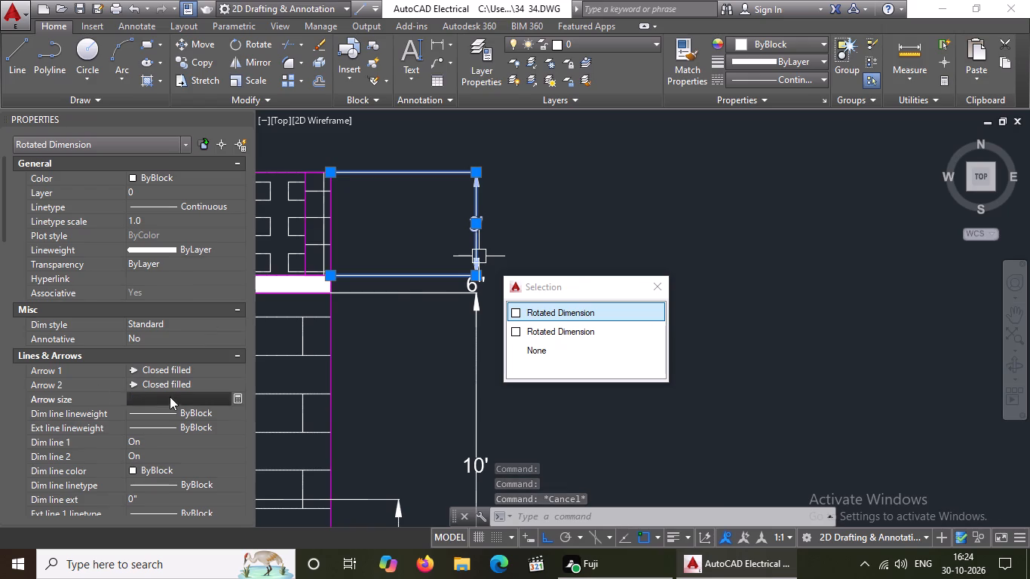
key(BackSpace)
key(BackSpace)
text(6")
key(Return)
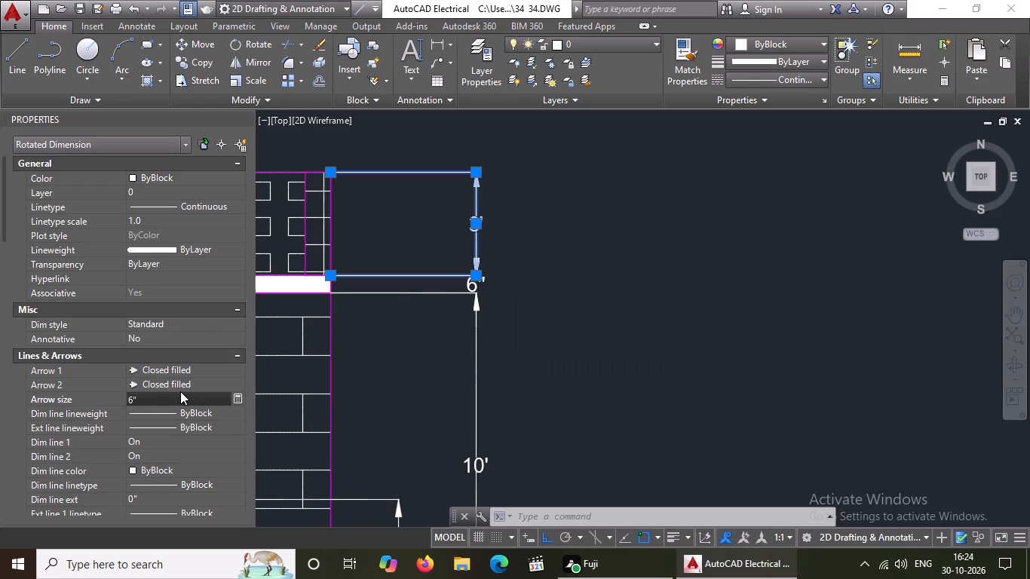
key(Return)
key(Escape)
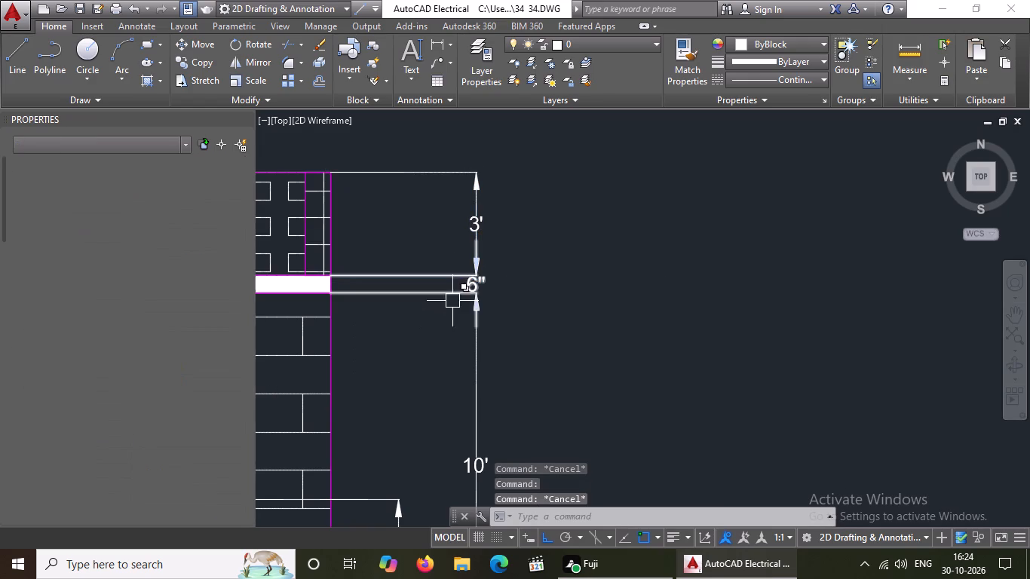
Set the arrow size to 10" for the column plan's 15'-2 1/2" dimension along the bottom edge, and deselect it.
scroll(581, 322, down, 3)
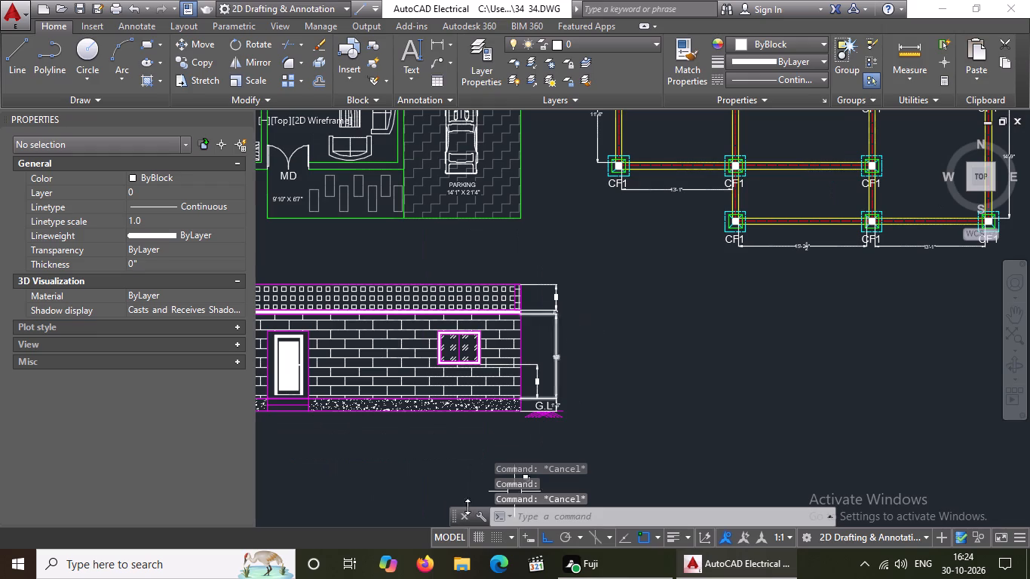
scroll(539, 432, up, 2)
scroll(539, 432, down, 3)
scroll(745, 302, up, 3)
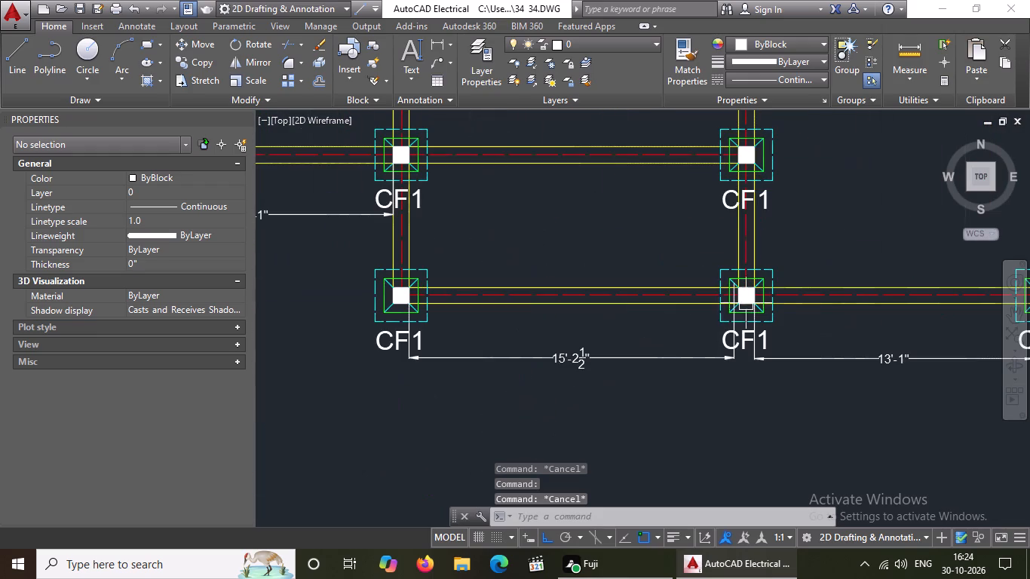
click(529, 359)
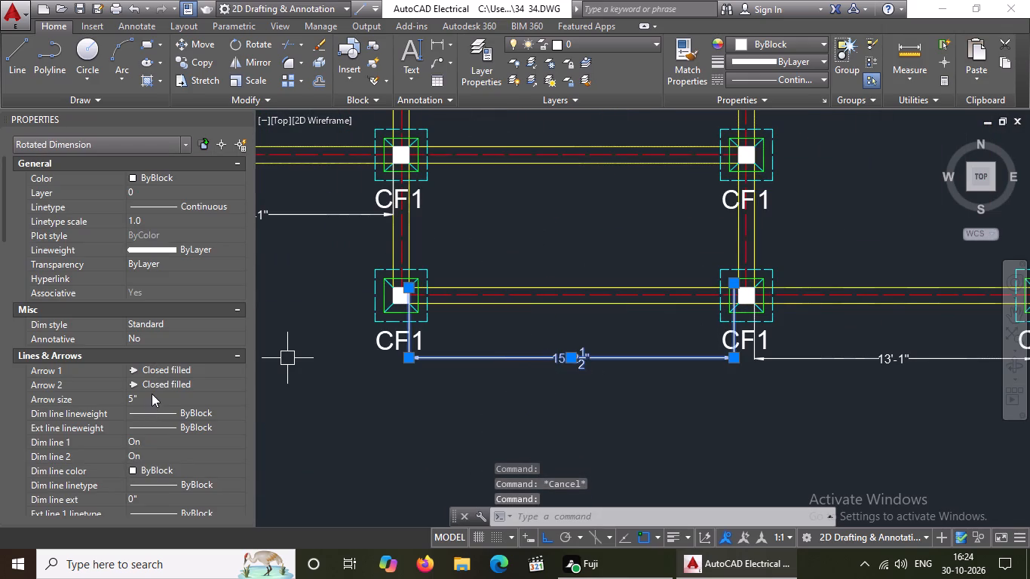
click(150, 395)
key(BackSpace)
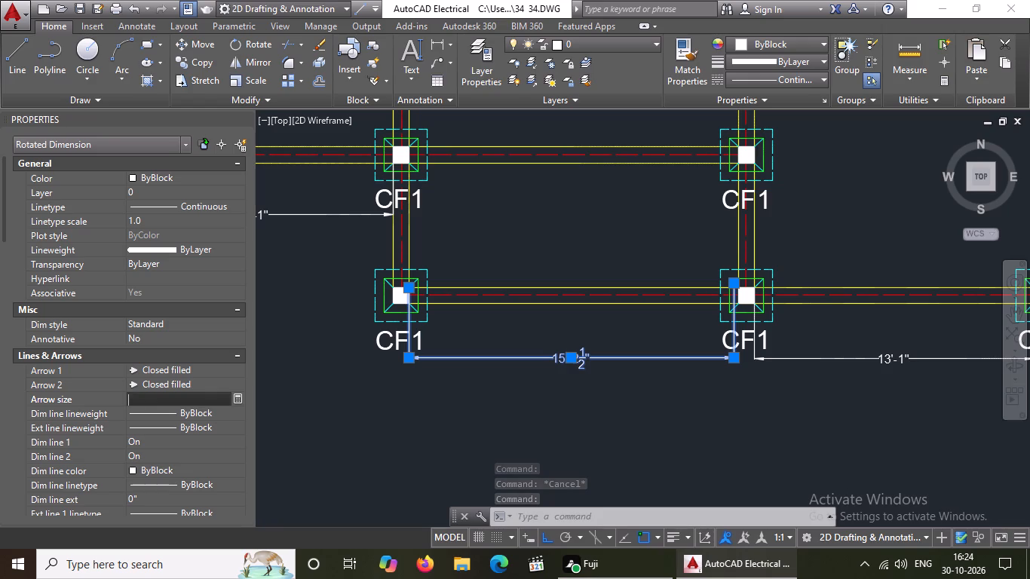
key(BackSpace)
text(10)
key(shift+quotedbl)
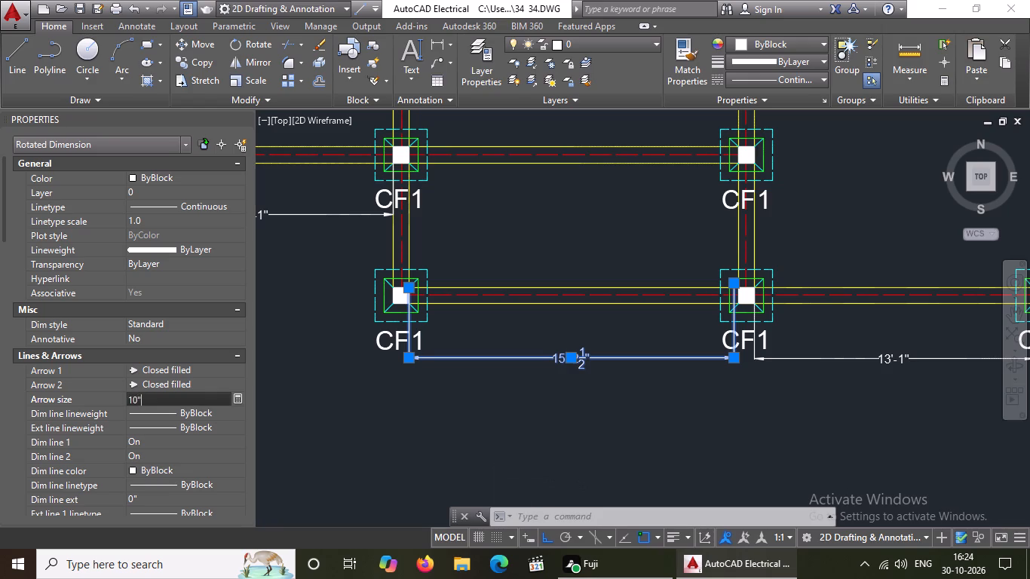
key(Return)
key(Escape)
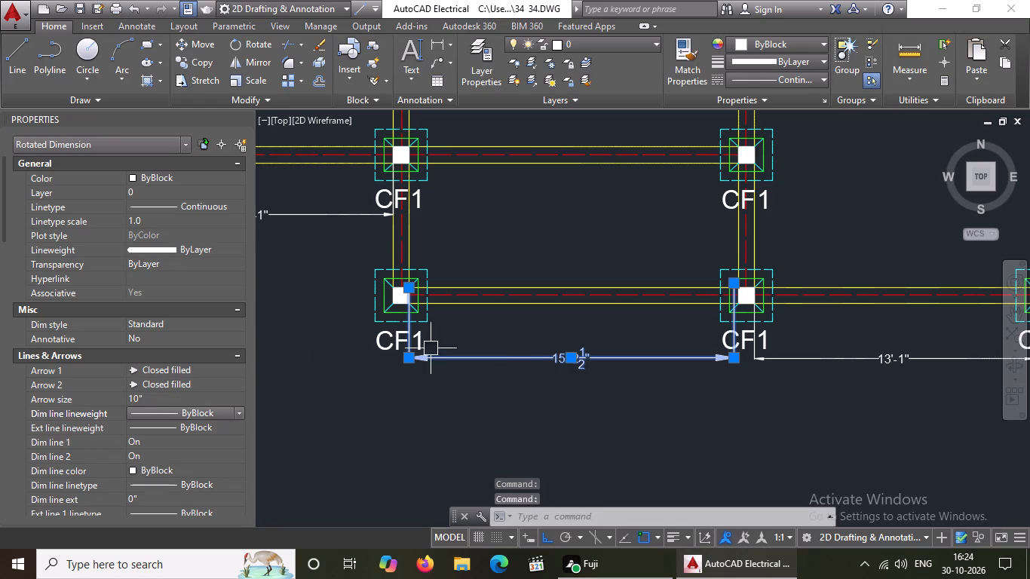
key(Escape)
Set the arrow size to 10" for the 13'-1" dimension at the right end of the column plan's bottom edge, and deselect it.
scroll(604, 360, down, 2)
scroll(721, 369, up, 3)
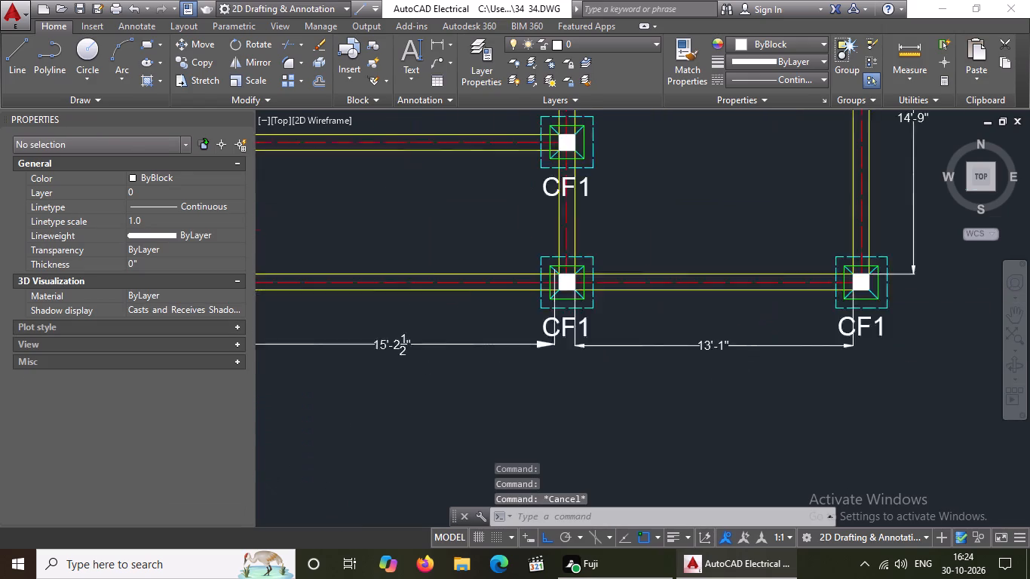
click(716, 339)
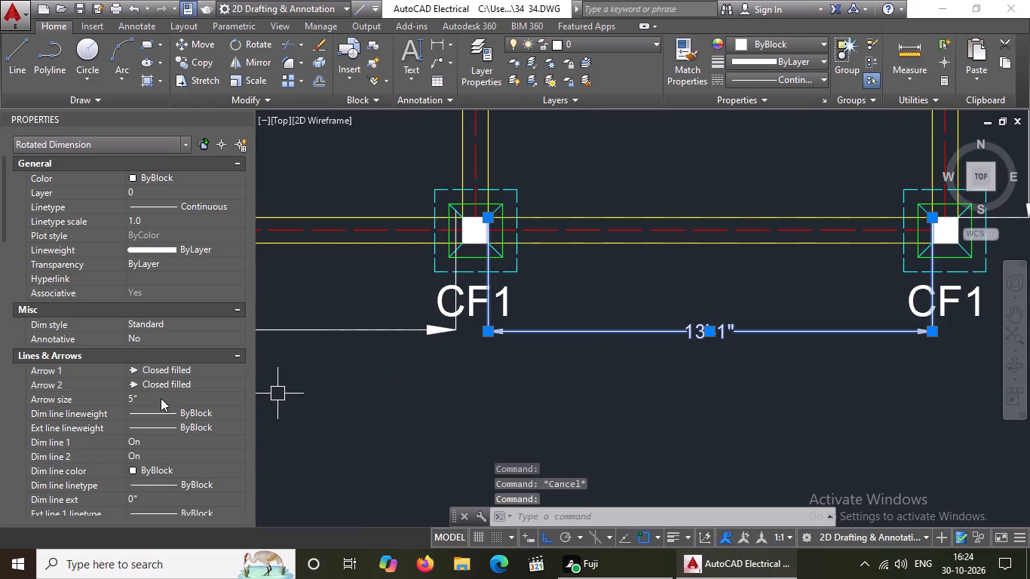
click(160, 399)
key(BackSpace)
key(BackSpace)
text(10)
key(shift+quotedbl)
key(Return)
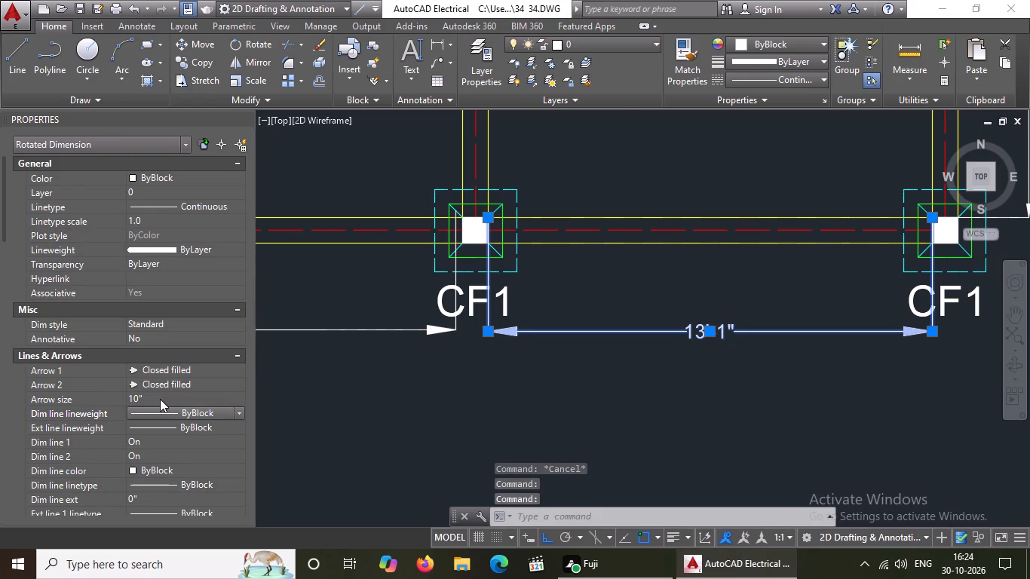
scroll(394, 411, down, 4)
key(Escape)
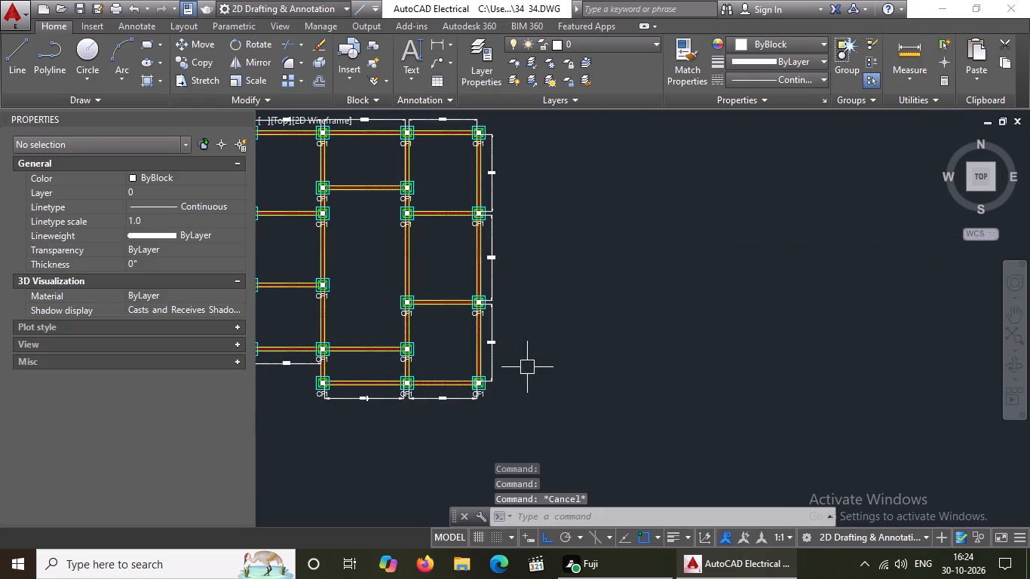
Set the arrow size to 10" for the lowest 14'-9" dimension on the column plan's right side, and deselect it.
scroll(483, 355, up, 3)
click(513, 331)
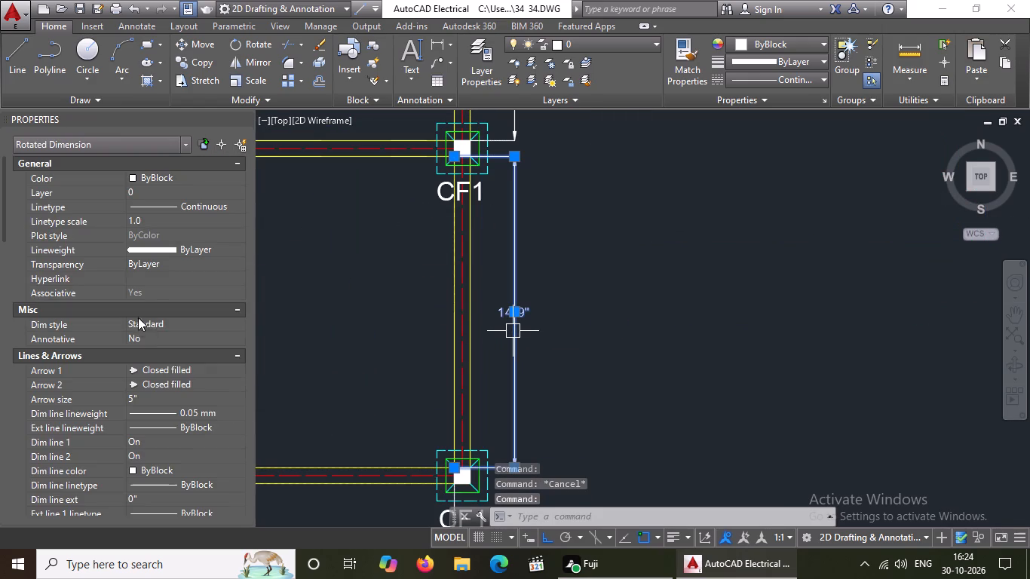
click(152, 401)
key(BackSpace)
key(BackSpace)
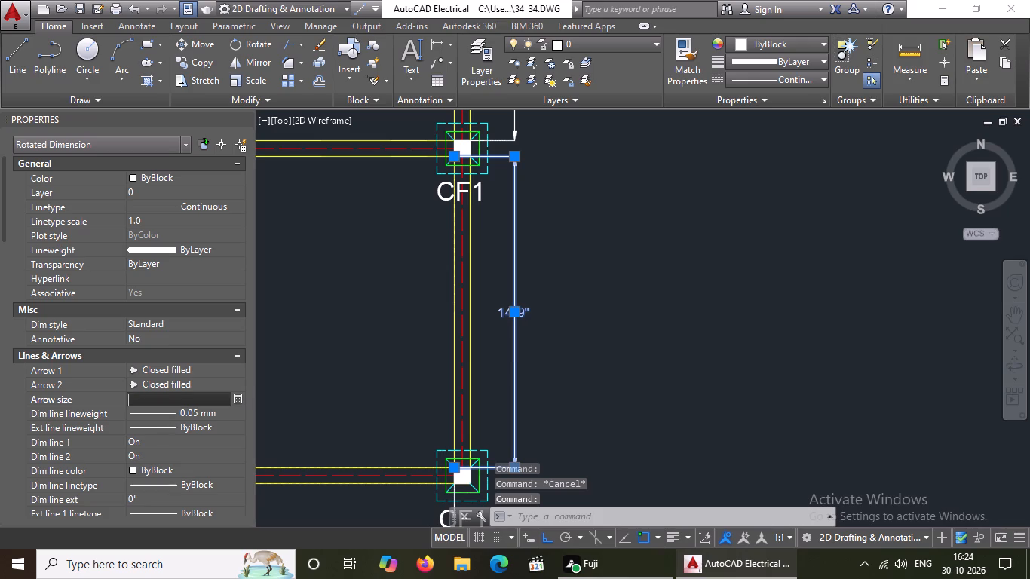
text(10)
key(shift+quotedbl)
key(Return)
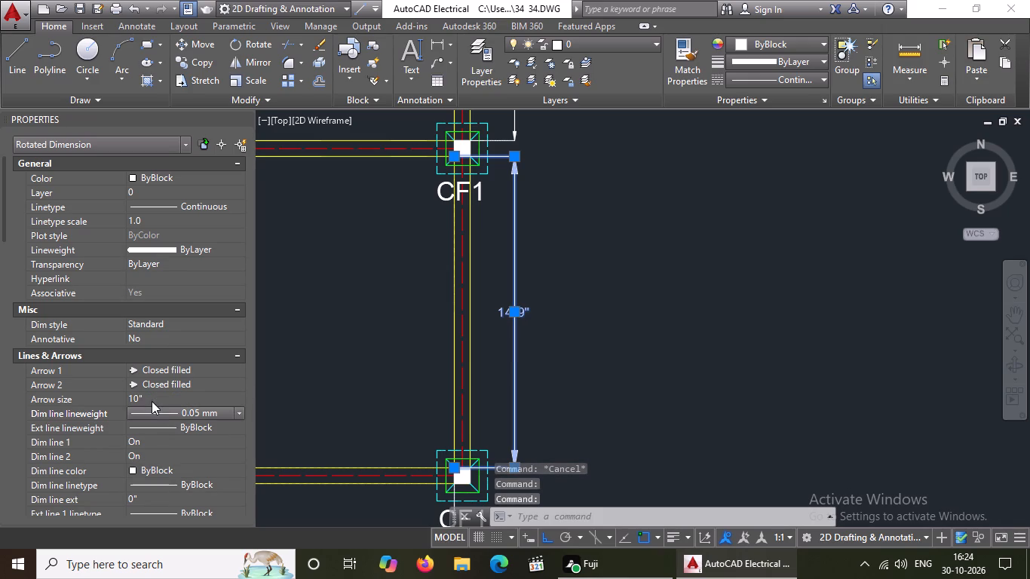
key(Escape)
key(Escape)
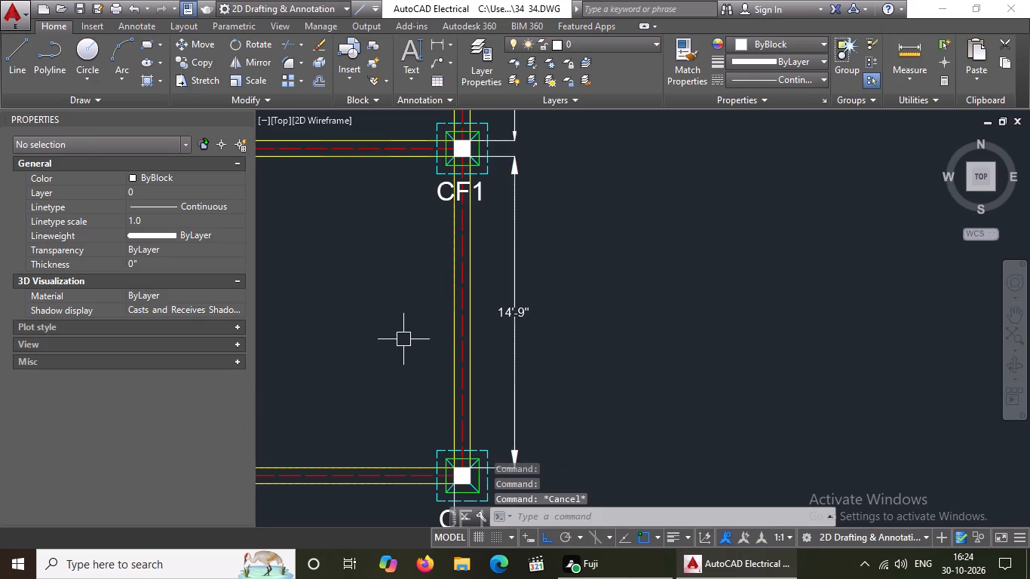
Set the arrow size to 10" for the 16'-5" dimension on the column plan's right side, and deselect it.
scroll(437, 327, down, 3)
scroll(436, 250, up, 2)
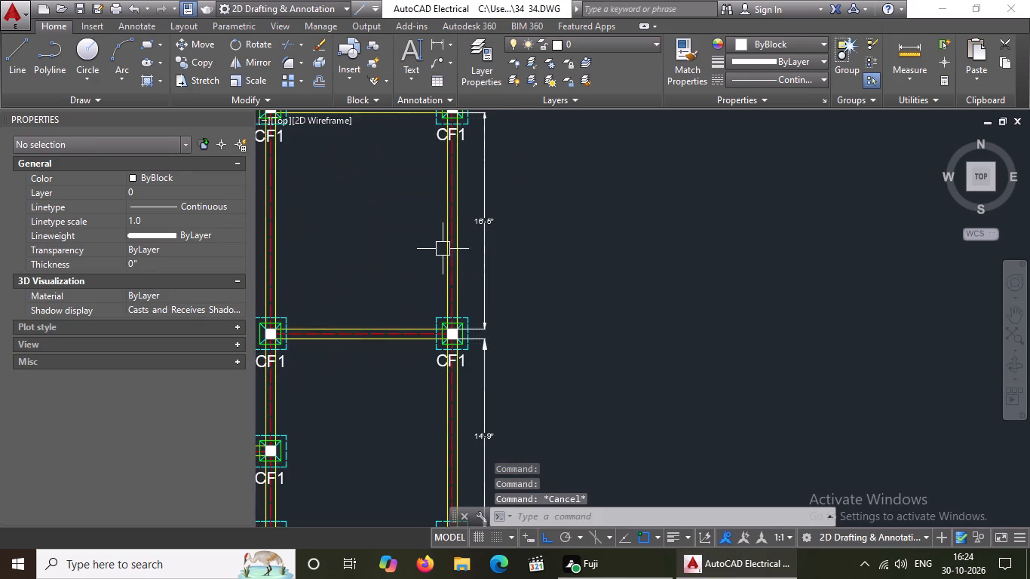
scroll(470, 257, down, 2)
scroll(346, 469, up, 2)
scroll(364, 448, down, 2)
scroll(504, 199, up, 2)
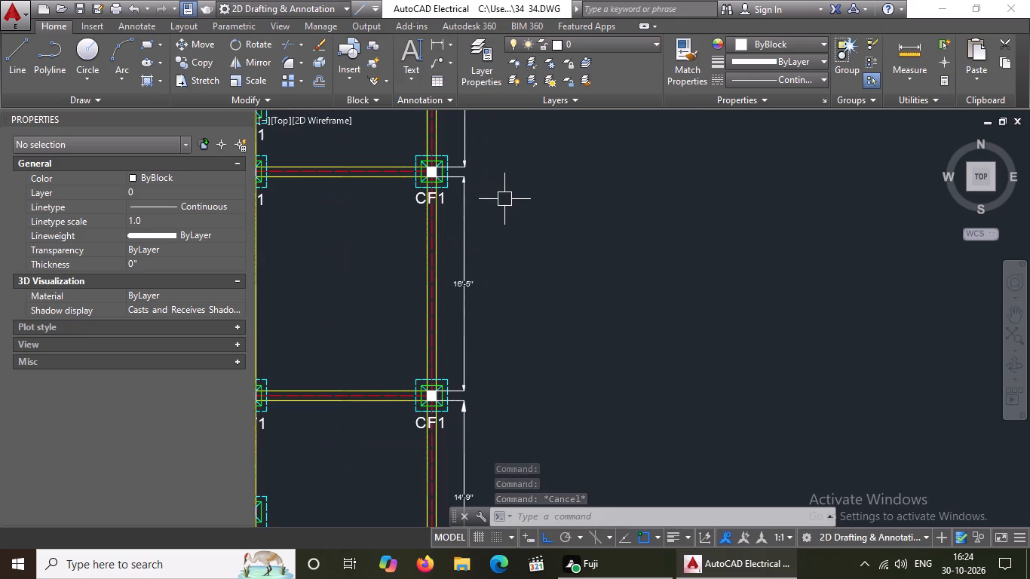
click(465, 277)
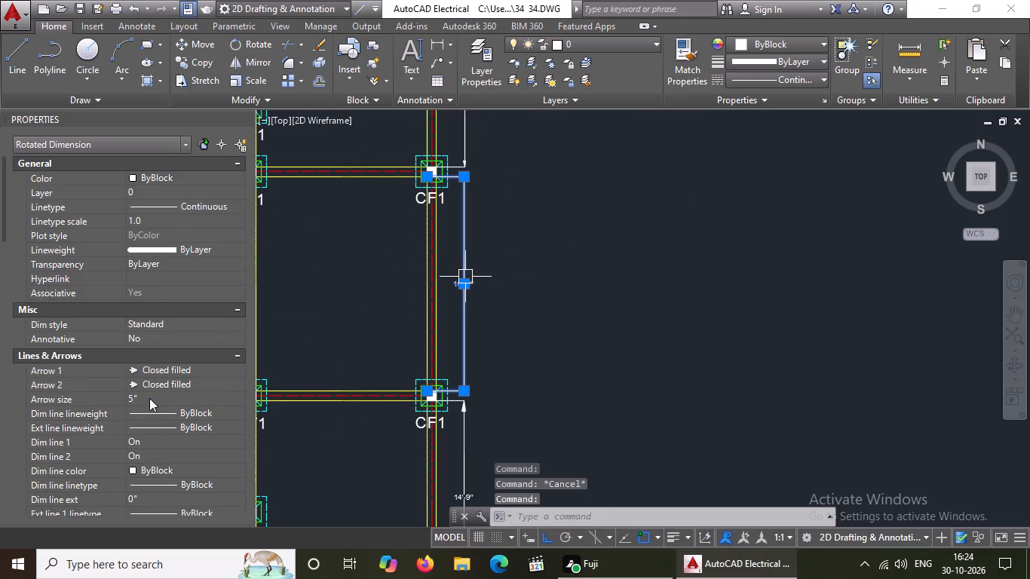
click(151, 397)
key(BackSpace)
key(BackSpace)
text(10")
key(Return)
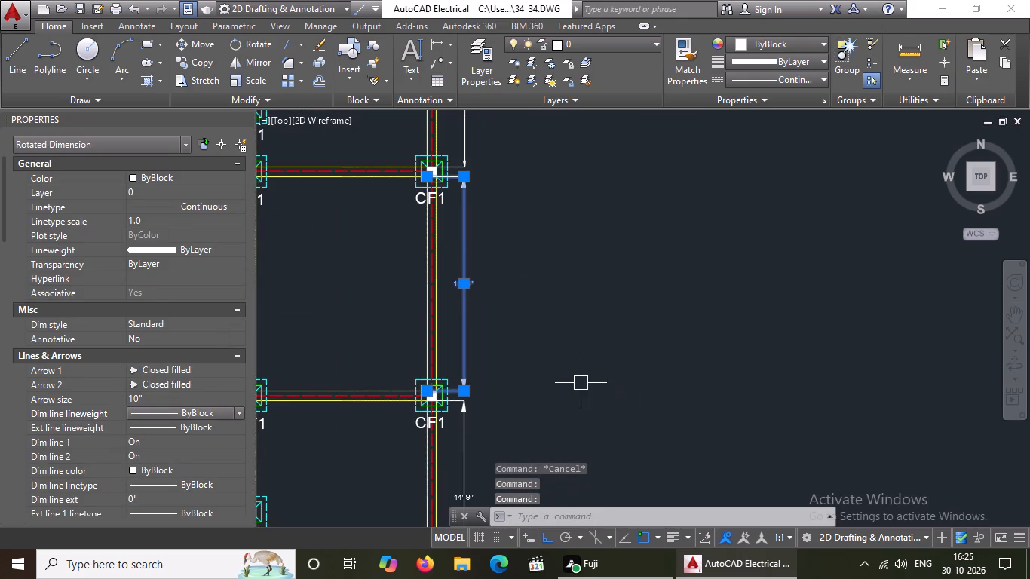
key(Escape)
Set the arrow size to 10" for the uppermost 14'-9" dimension on the column plan's right side, and deselect it.
scroll(553, 361, down, 2)
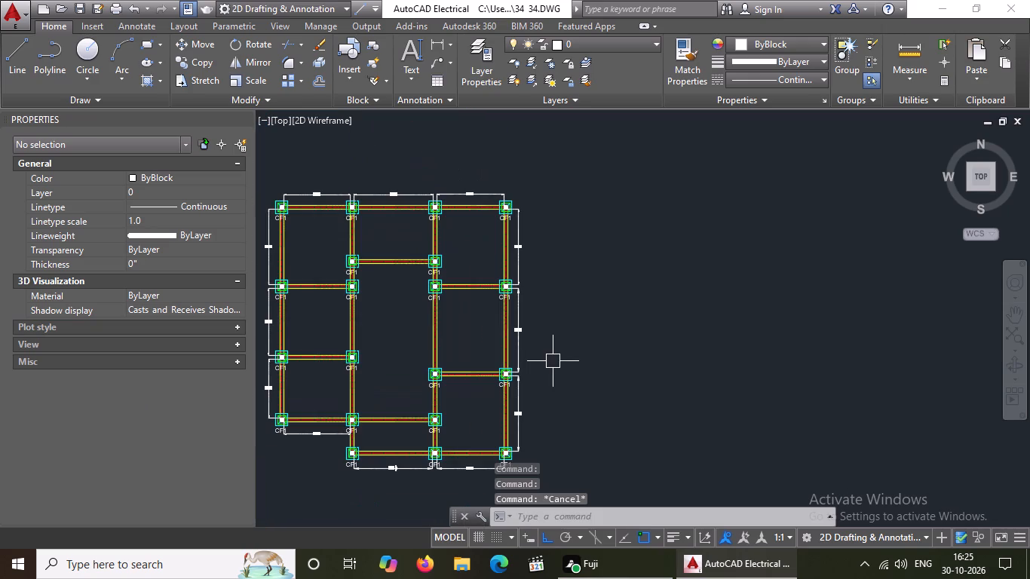
scroll(498, 251, up, 2)
click(549, 266)
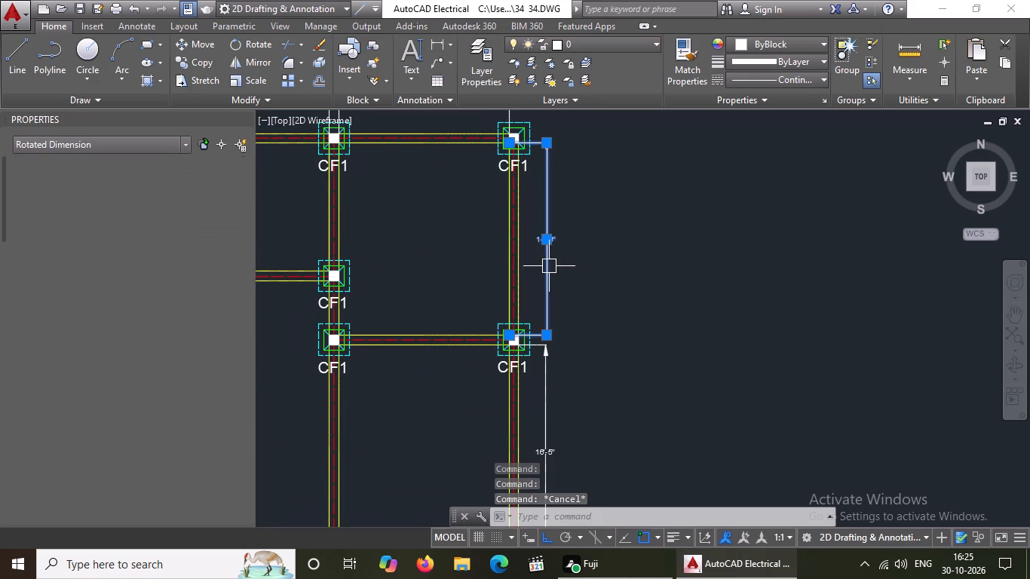
click(146, 396)
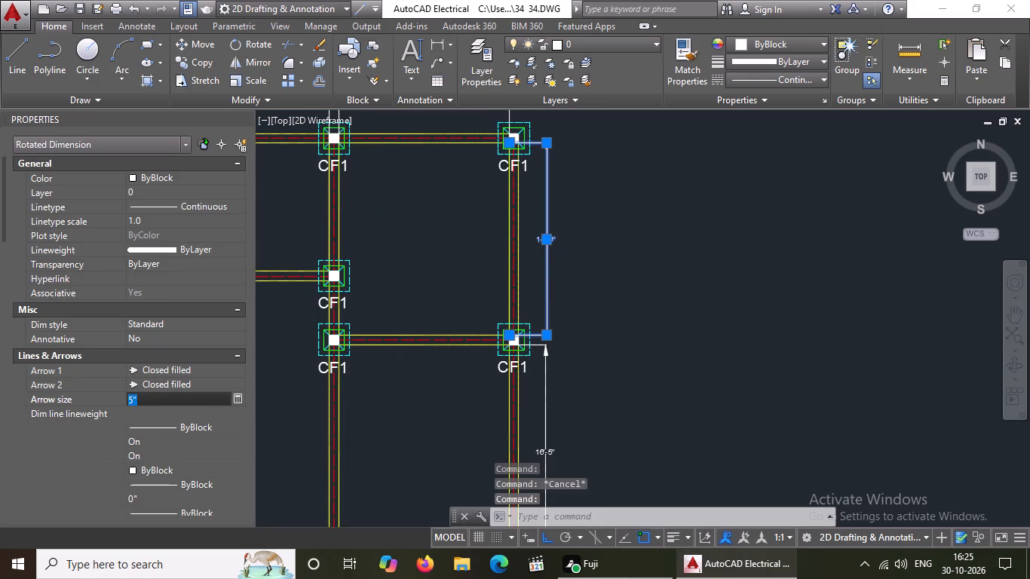
key(BackSpace)
key(BackSpace)
text(10")
key(Return)
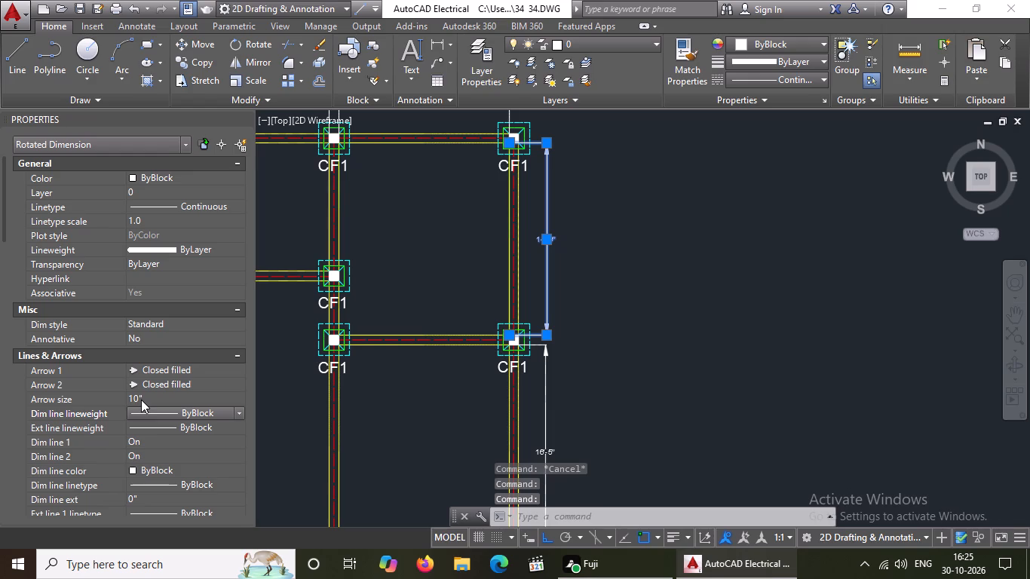
key(Escape)
key(Escape)
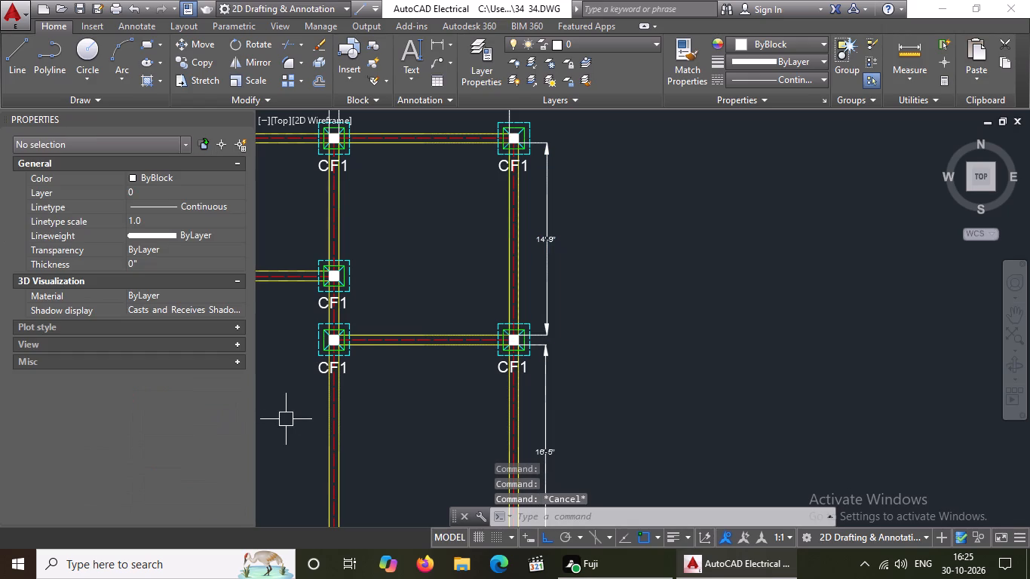
Set the arrow size to 10" for the right-hand 13'-1" dimension above the column plan, and deselect it.
scroll(414, 402, down, 1)
scroll(414, 259, up, 2)
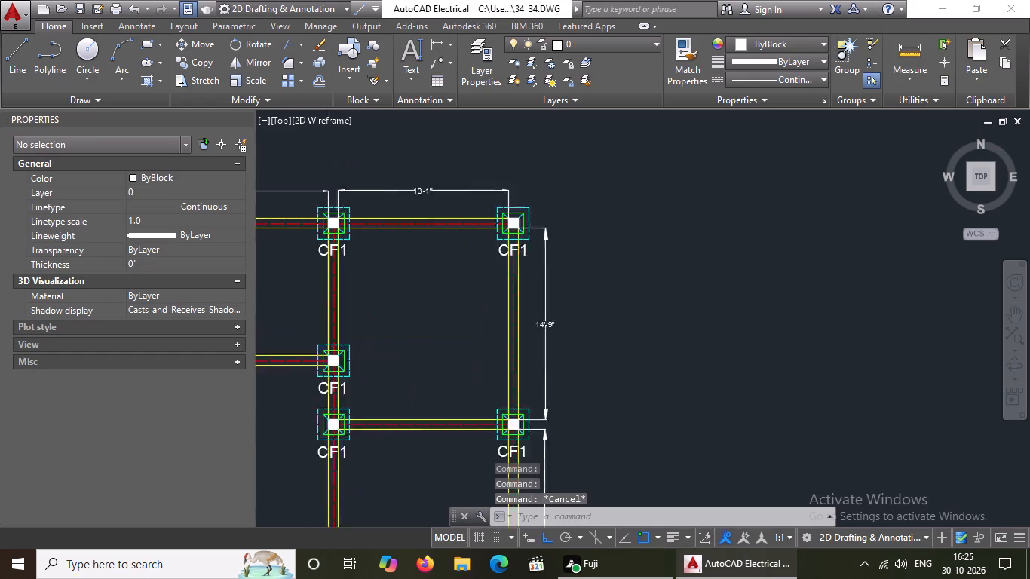
click(436, 151)
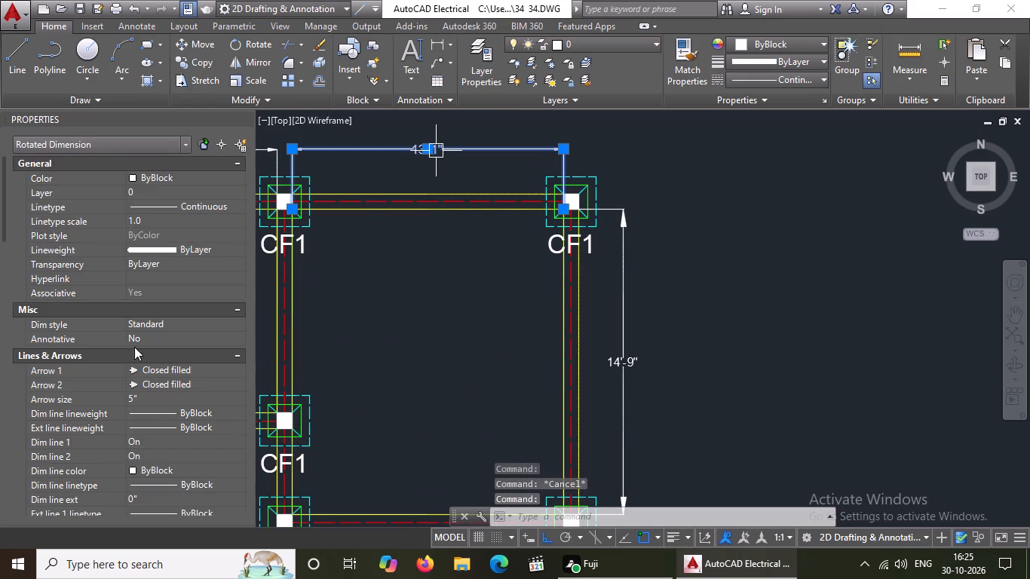
click(148, 407)
click(149, 398)
key(BackSpace)
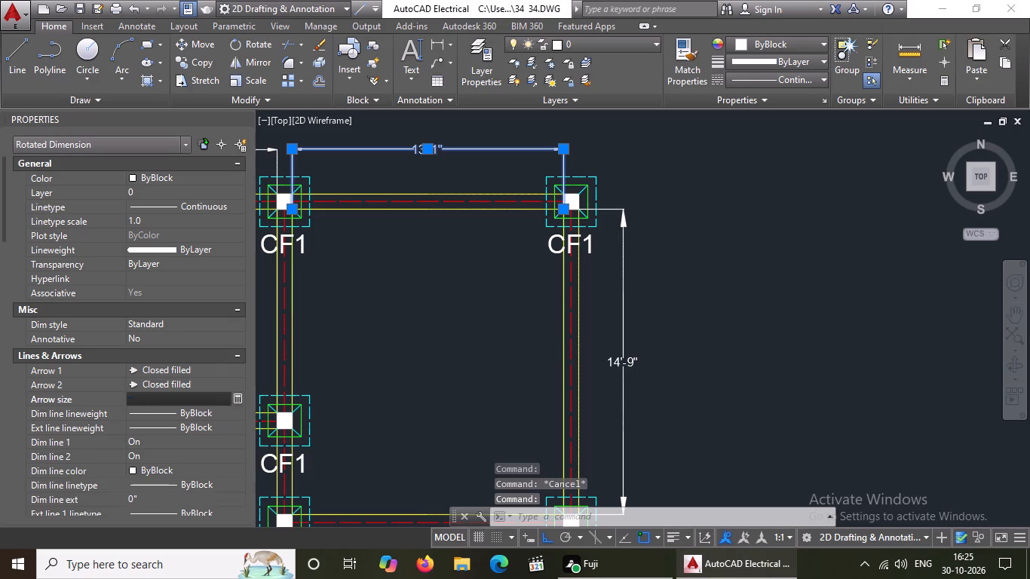
key(BackSpace)
text(10)
key(shift+quotedbl)
key(Return)
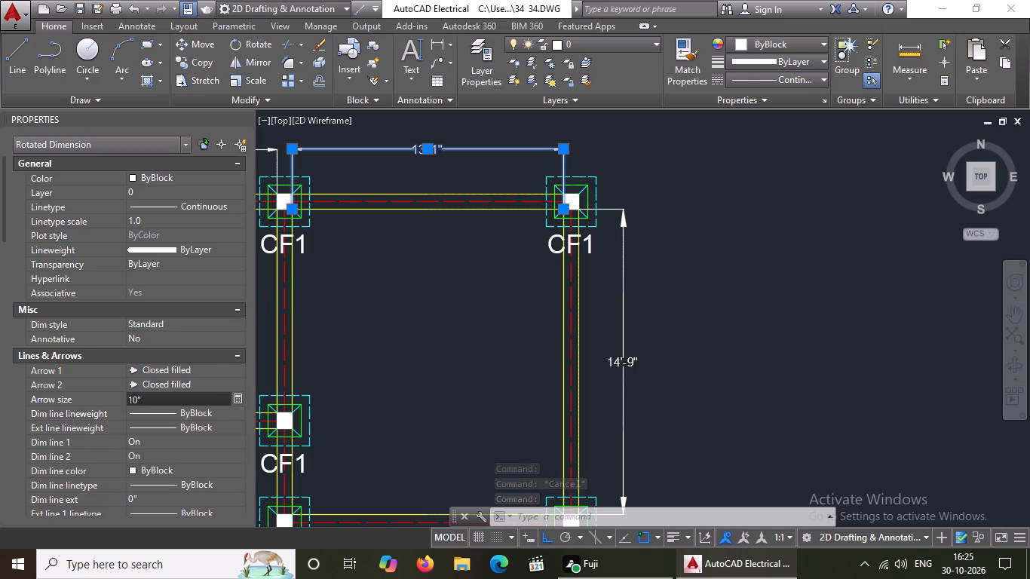
key(Escape)
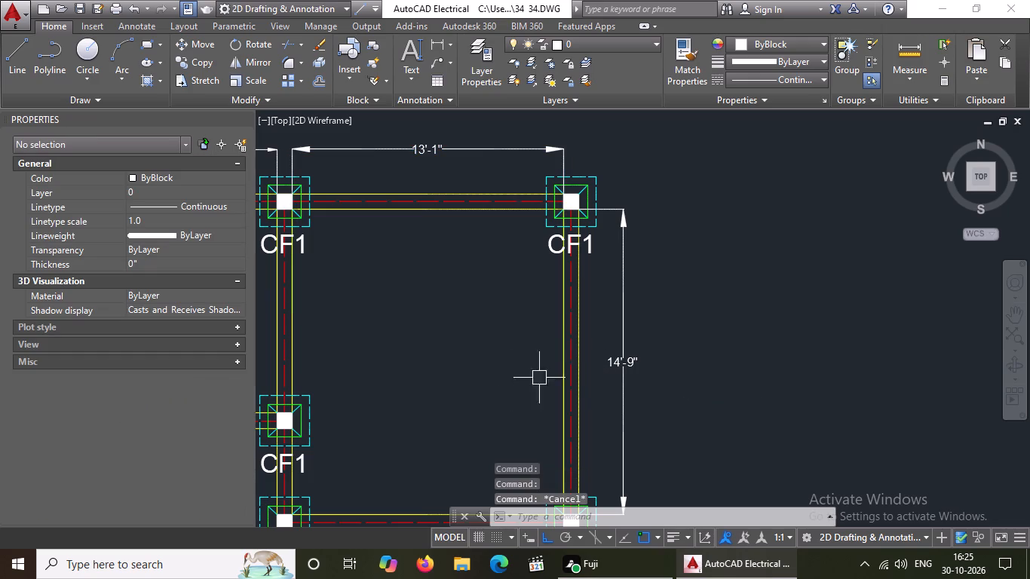
Set the arrow size to 10" for the middle 15'-5" dimension above the column plan, and deselect it.
scroll(457, 362, down, 2)
scroll(267, 256, up, 2)
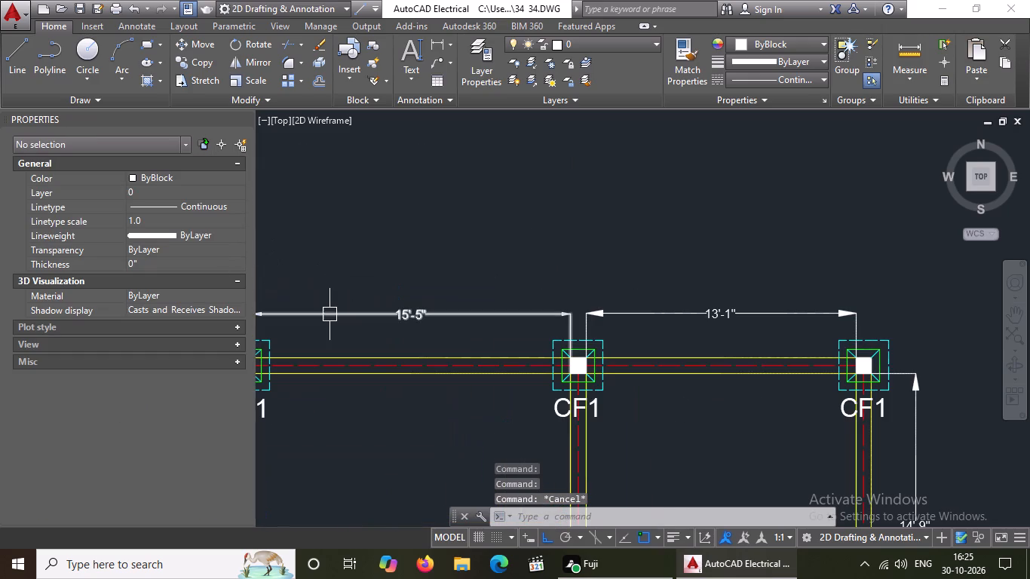
click(330, 314)
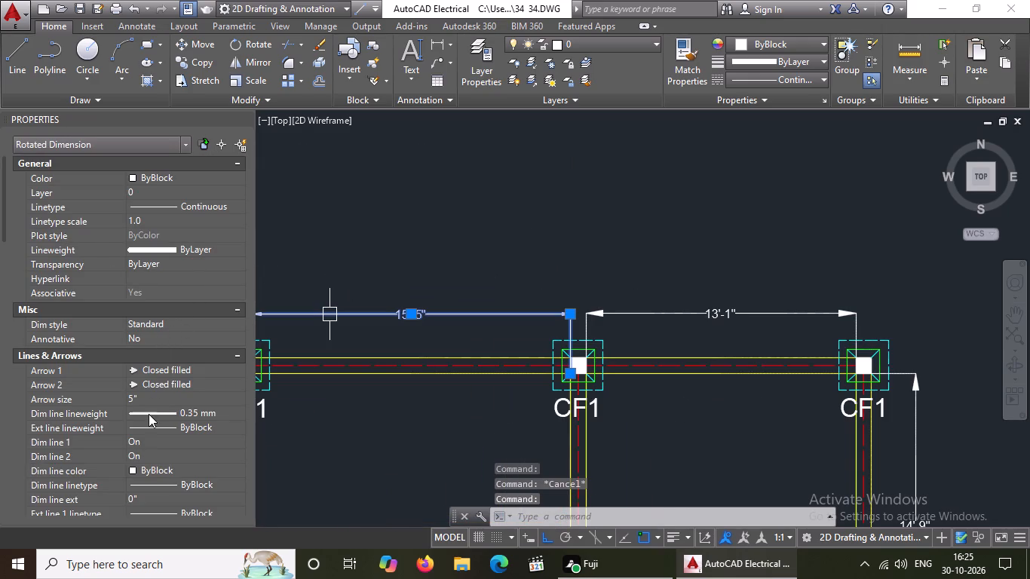
click(152, 398)
key(BackSpace)
key(BackSpace)
text(10)
key(shift+quotedbl)
key(Return)
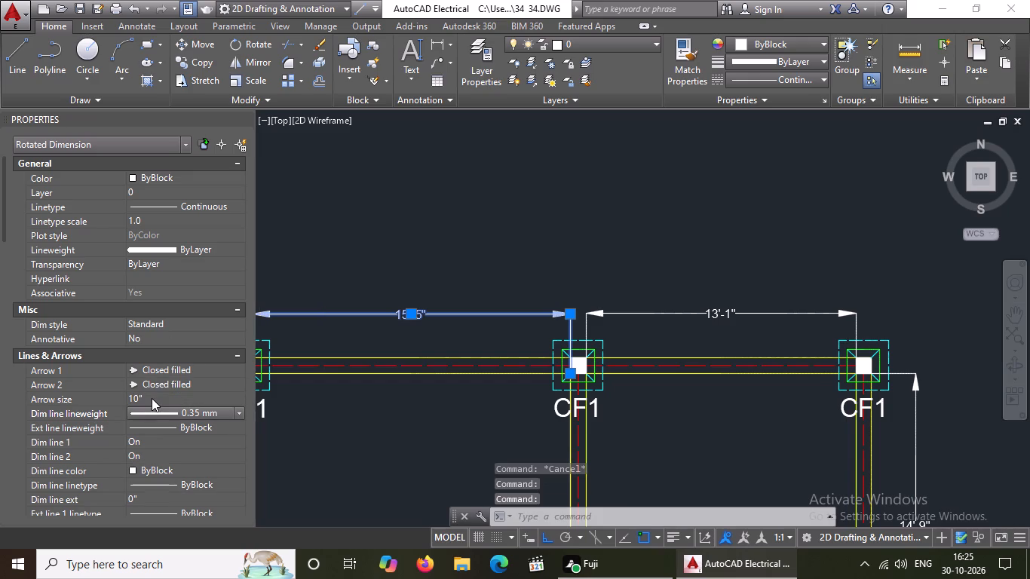
scroll(740, 317, down, 2)
key(Escape)
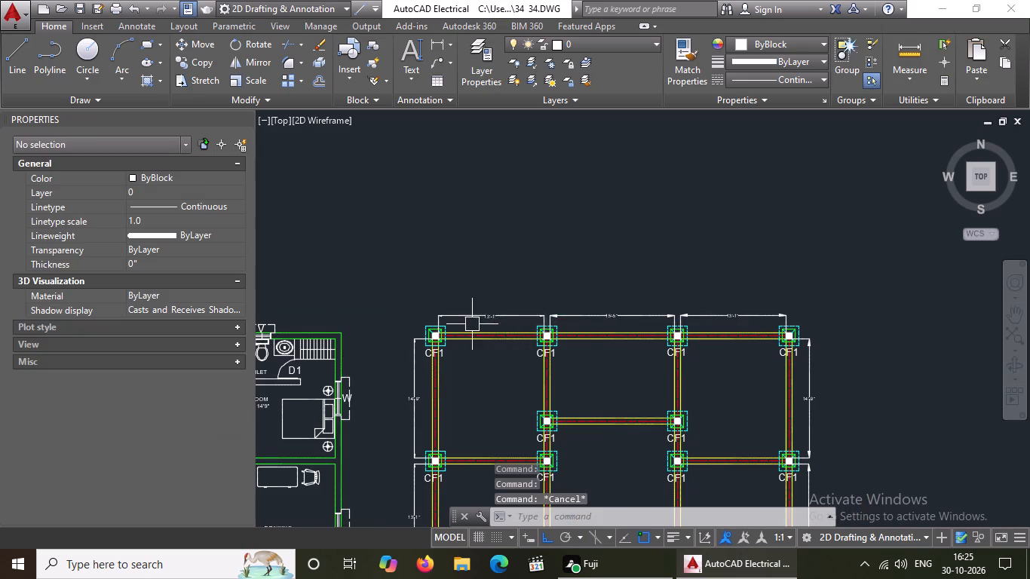
Set the arrow size to 10" for the left-hand 13'-1" dimension above the column plan, and deselect it.
scroll(472, 324, up, 1)
click(480, 316)
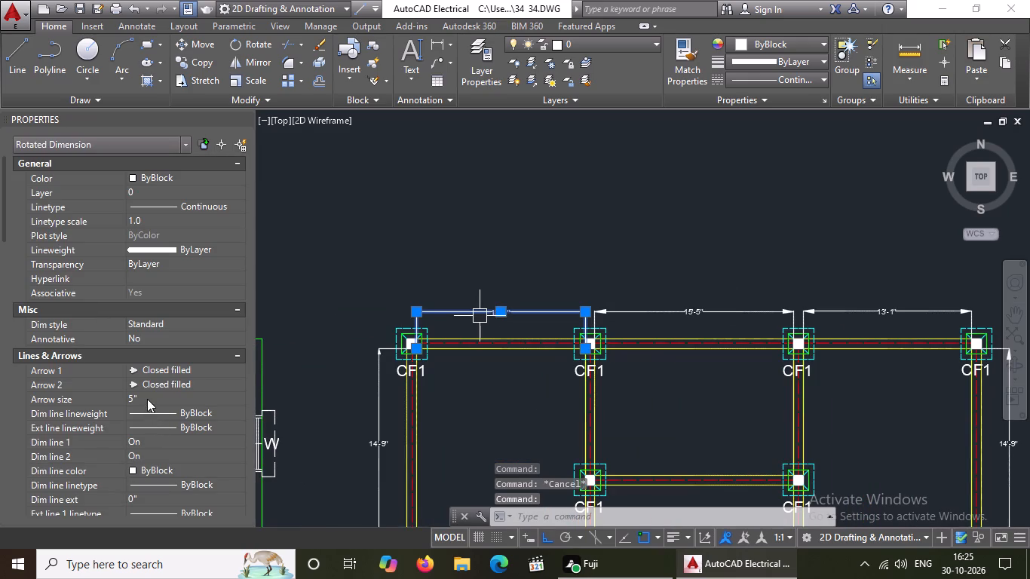
click(148, 398)
key(BackSpace)
key(BackSpace)
text(10")
key(Return)
scroll(148, 398, up, 1)
scroll(516, 223, down, 2)
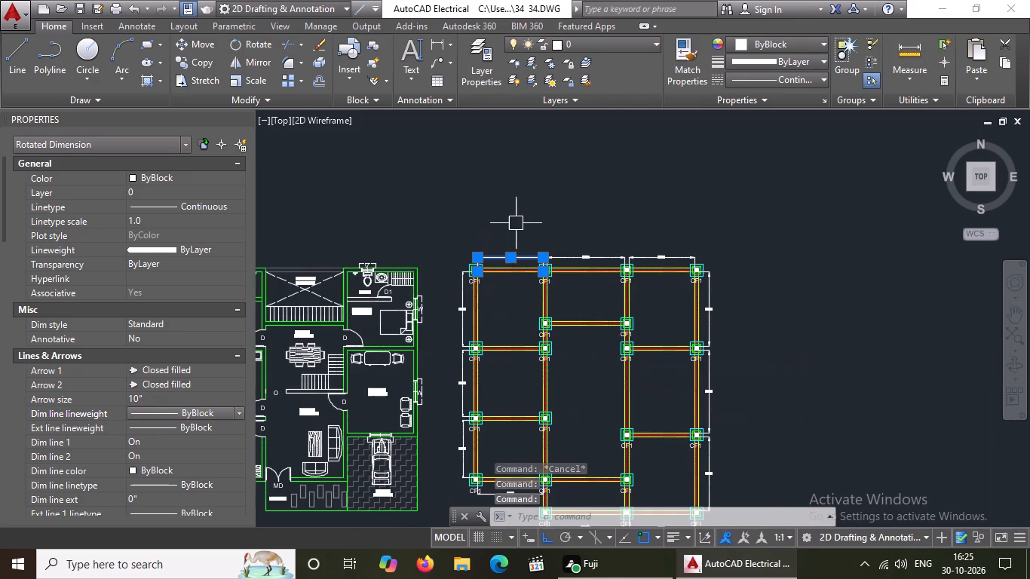
key(Escape)
scroll(517, 310, up, 2)
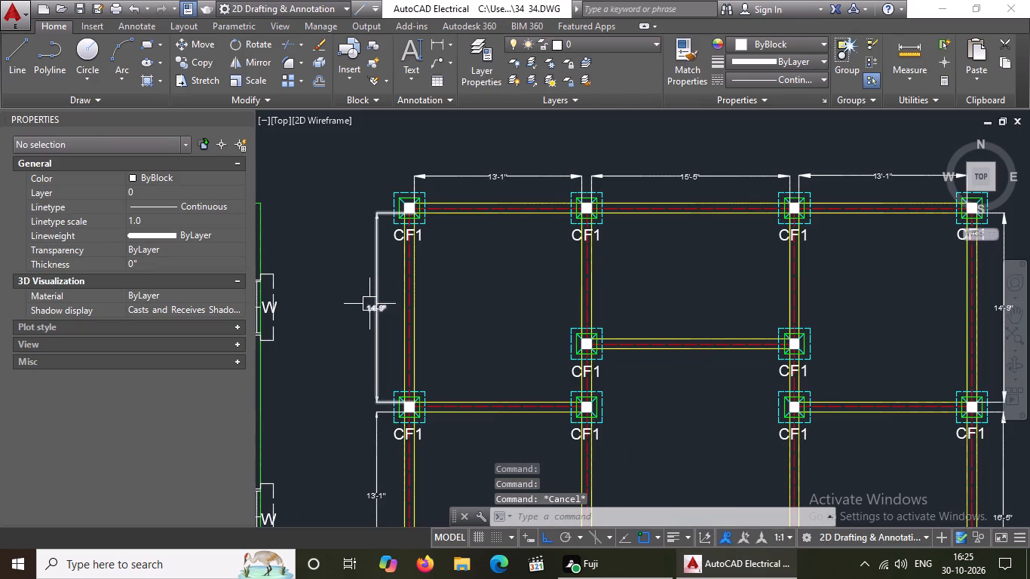
Set the arrow size to 10" for the uppermost 14'-9" dimension on the column plan's left side, and deselect it.
click(371, 302)
click(149, 403)
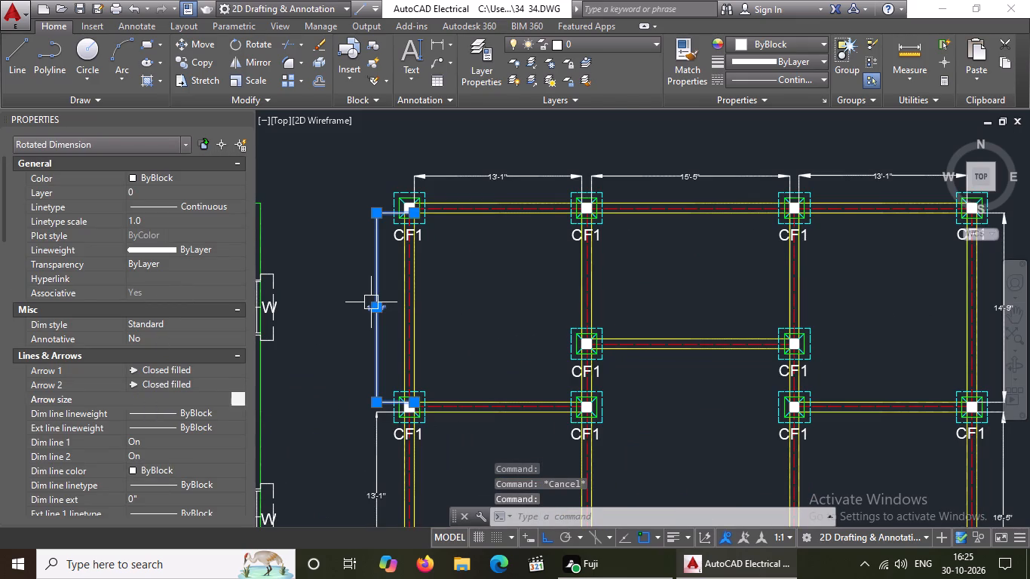
key(BackSpace)
key(BackSpace)
text(10")
key(Return)
key(Escape)
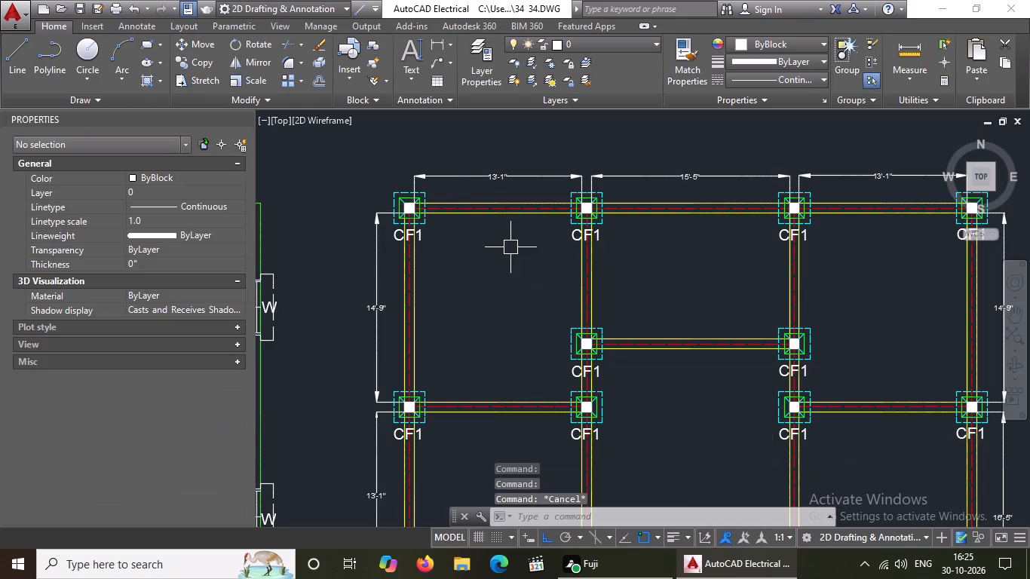
Set the arrow size to 10" for the middle 13'-1" dimension on the column plan's left side, and deselect it.
scroll(510, 244, down, 2)
scroll(475, 345, up, 3)
click(406, 339)
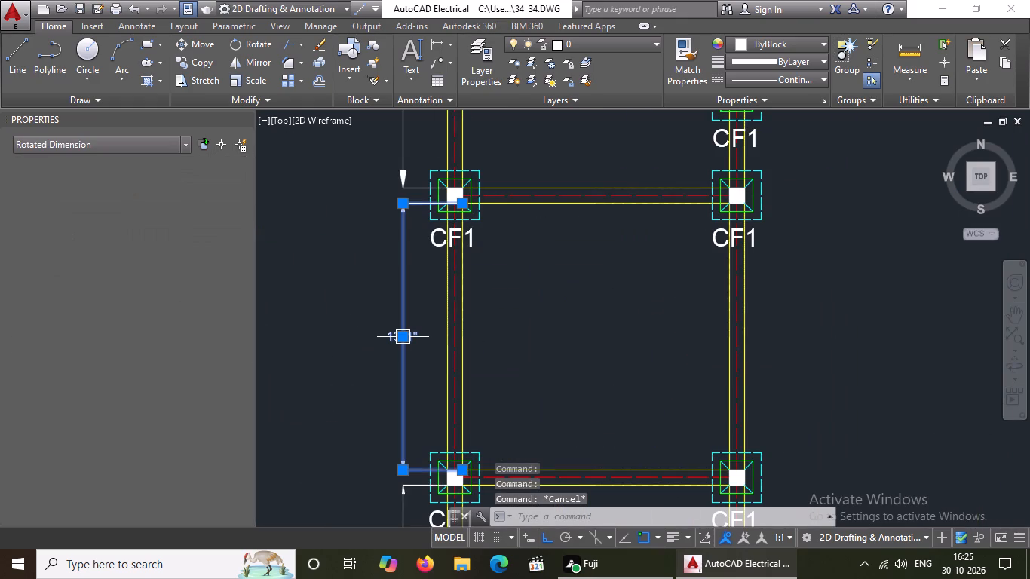
click(150, 398)
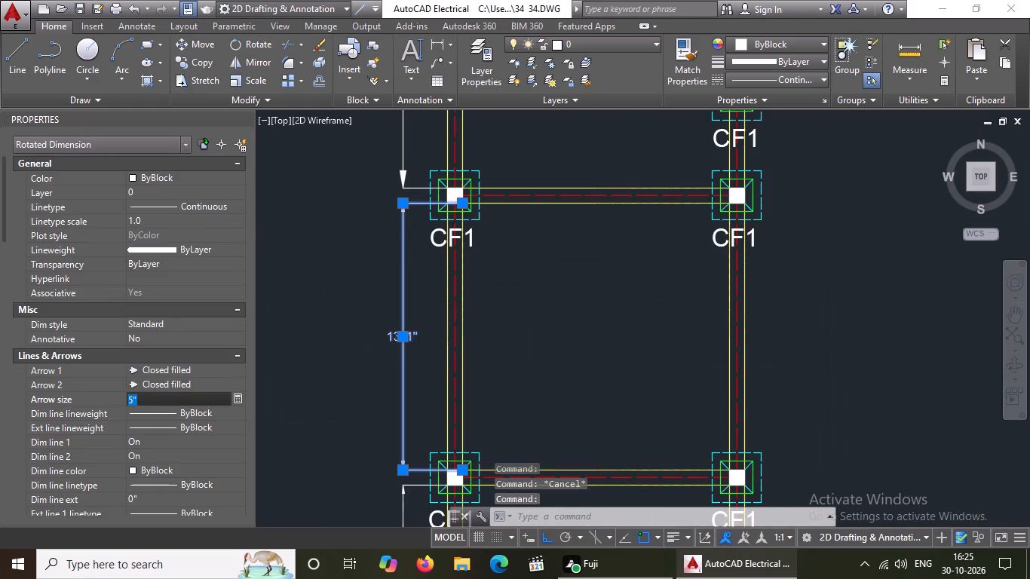
key(BackSpace)
key(BackSpace)
text(10")
key(Return)
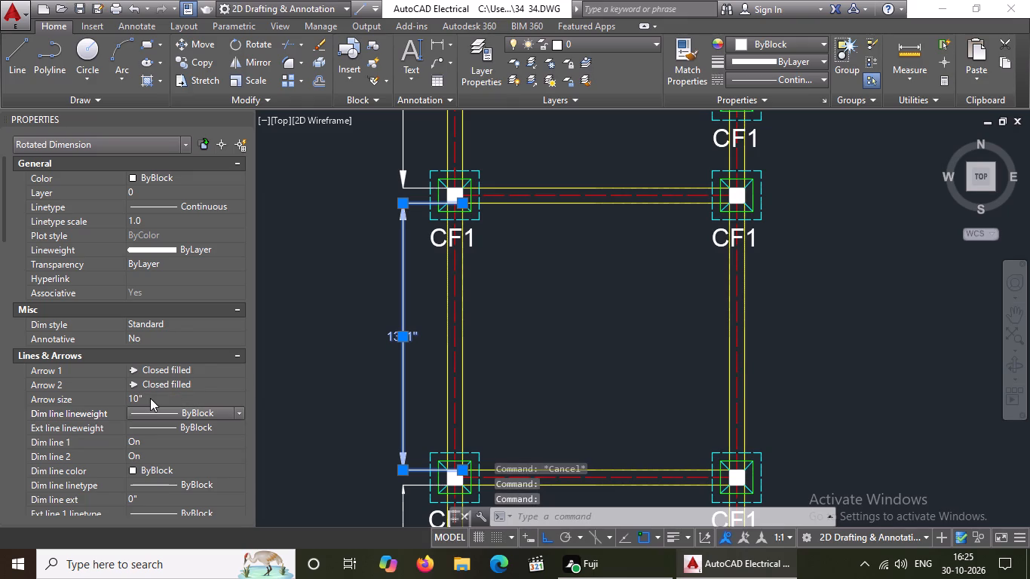
scroll(556, 278, down, 3)
key(Escape)
Set the arrow size to 10" for the lowermost 11'-6" dimension on the column plan's left side, and deselect it.
scroll(523, 415, up, 1)
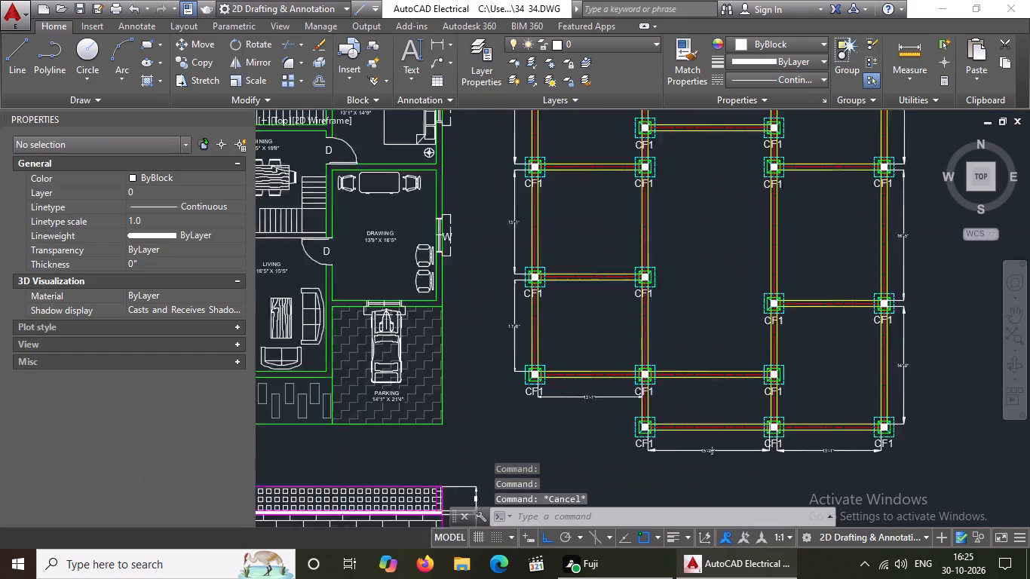
scroll(523, 415, up, 2)
click(497, 288)
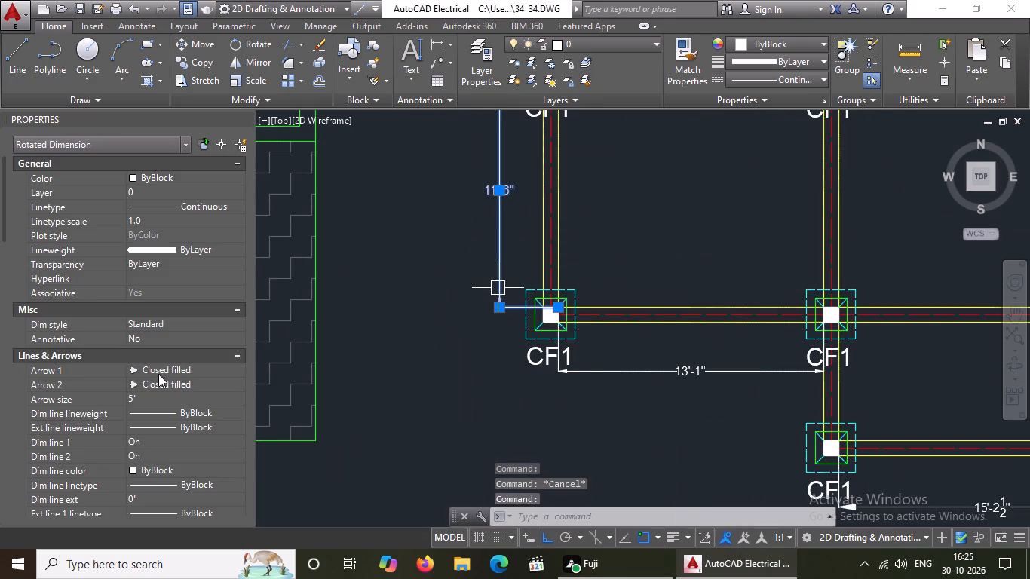
click(152, 397)
key(BackSpace)
key(BackSpace)
text(10")
key(Return)
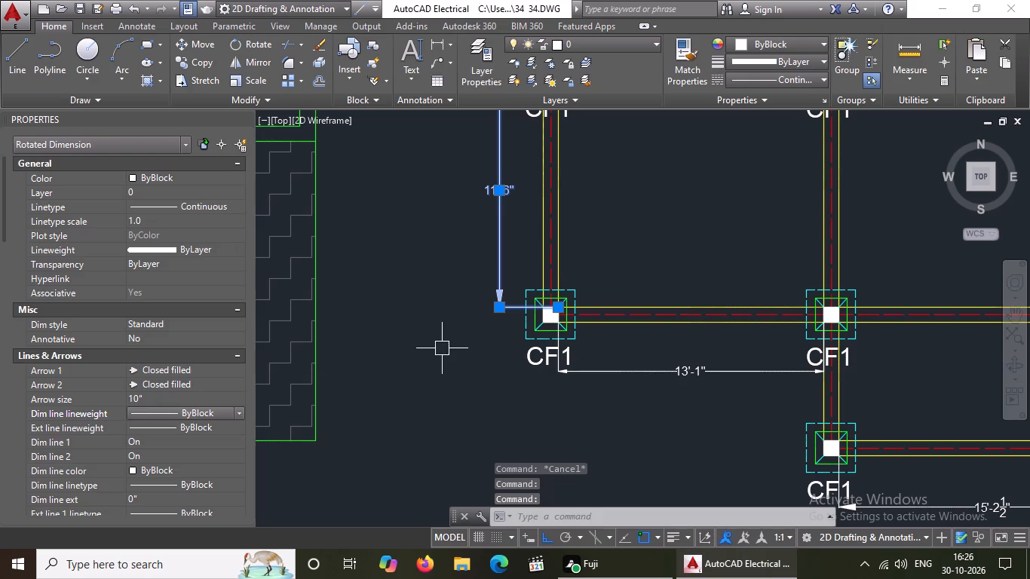
key(Escape)
Set the arrow size to 10" for the left-hand 13'-1" dimension below the column plan, and deselect it.
click(680, 365)
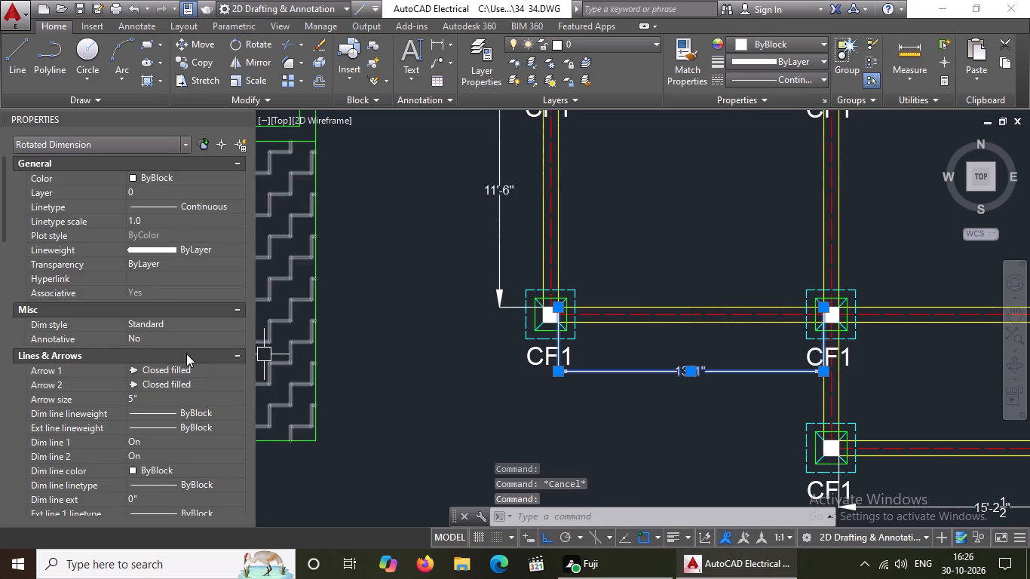
click(152, 401)
key(BackSpace)
key(BackSpace)
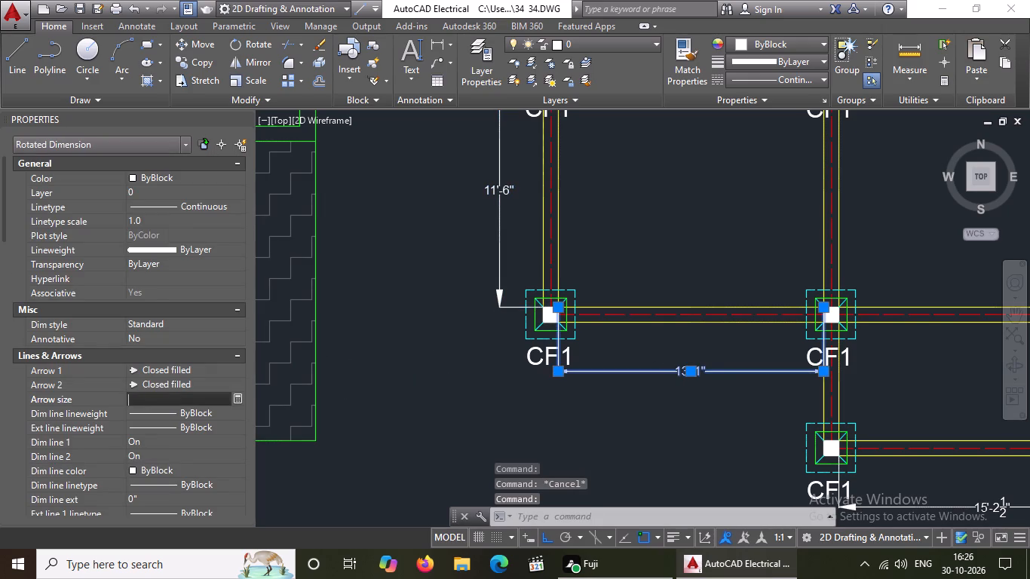
text(10")
key(Return)
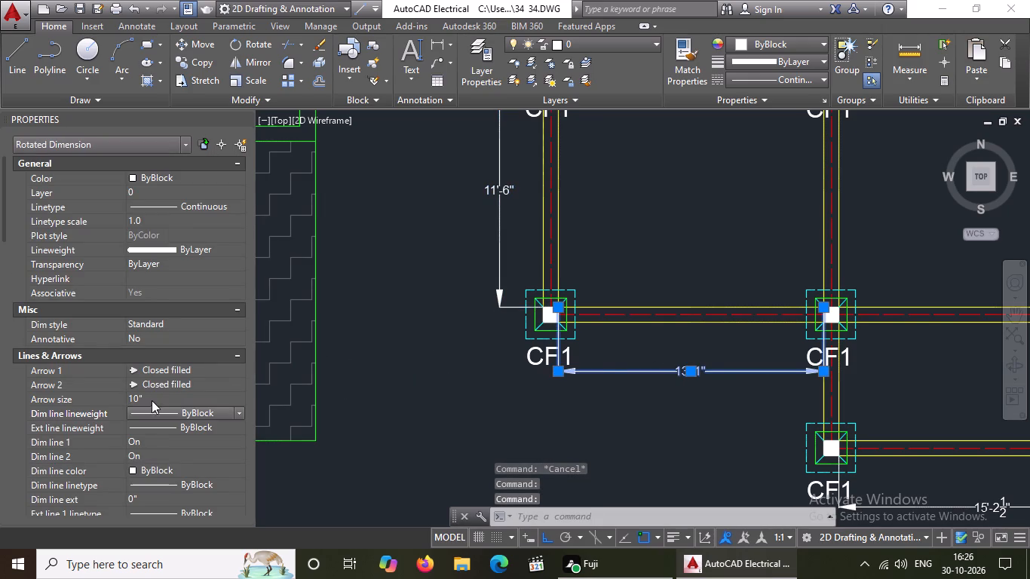
scroll(609, 372, down, 3)
key(Escape)
Examine the dimensions around the column plan for arrow size and text readability.
scroll(675, 363, up, 2)
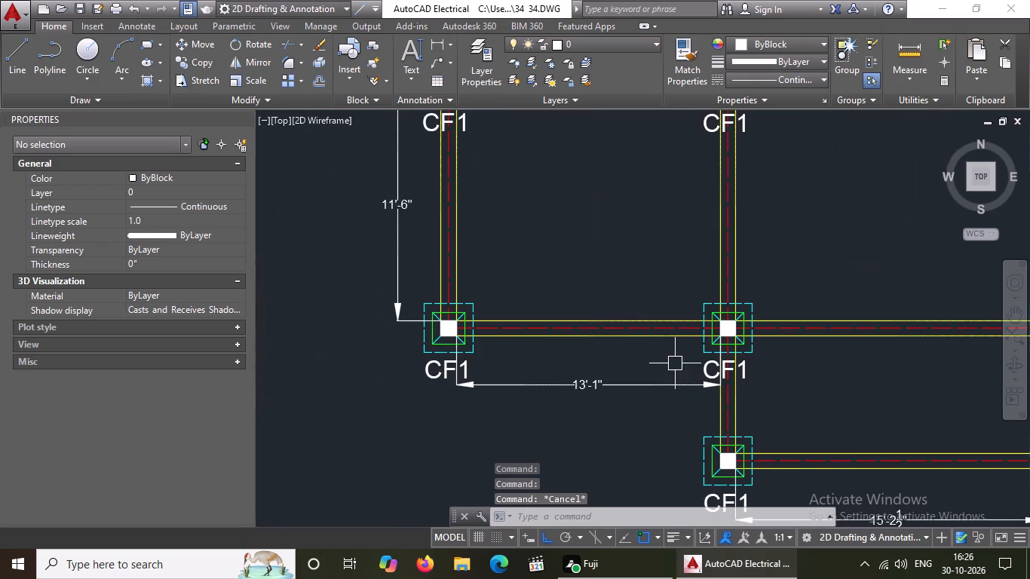
scroll(595, 341, down, 3)
scroll(675, 415, up, 2)
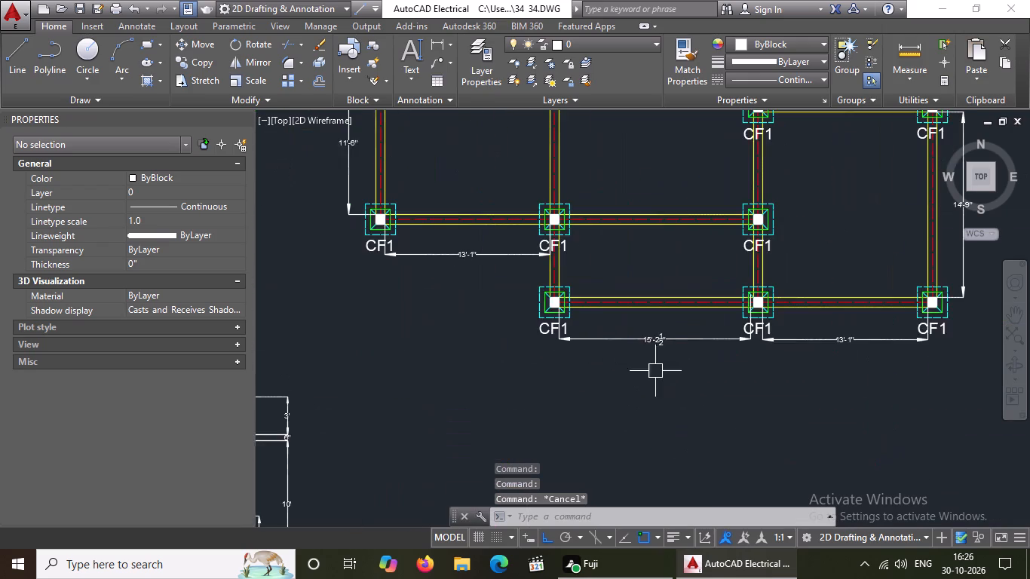
scroll(666, 329, up, 2)
scroll(607, 345, down, 5)
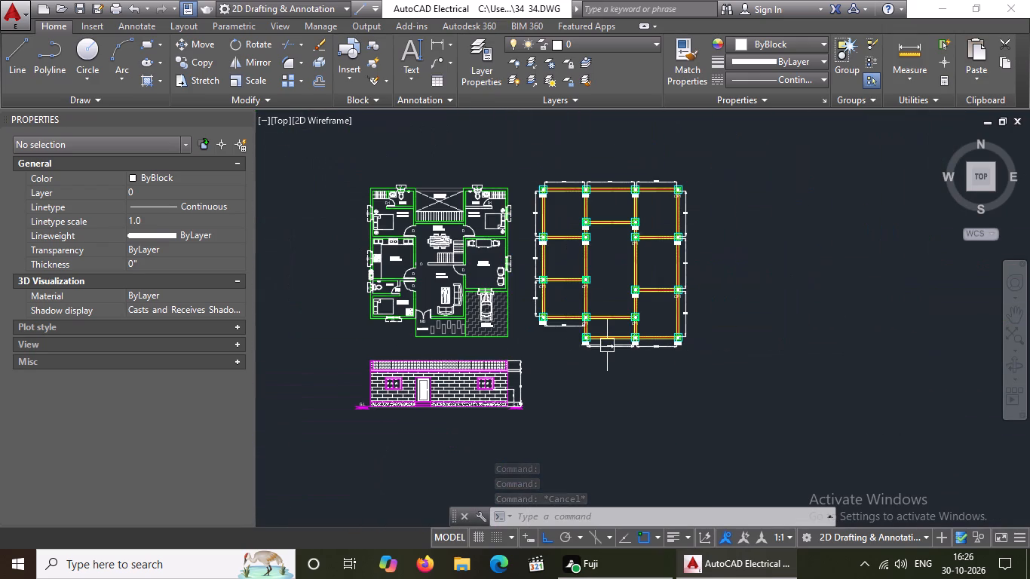
key(Escape)
scroll(618, 341, up, 2)
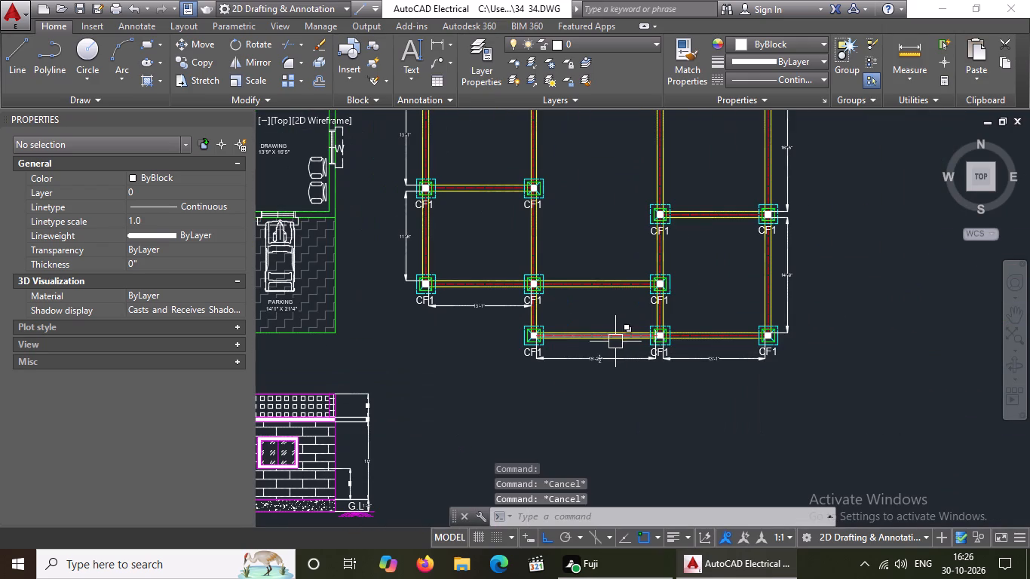
scroll(487, 338, up, 1)
scroll(487, 338, down, 3)
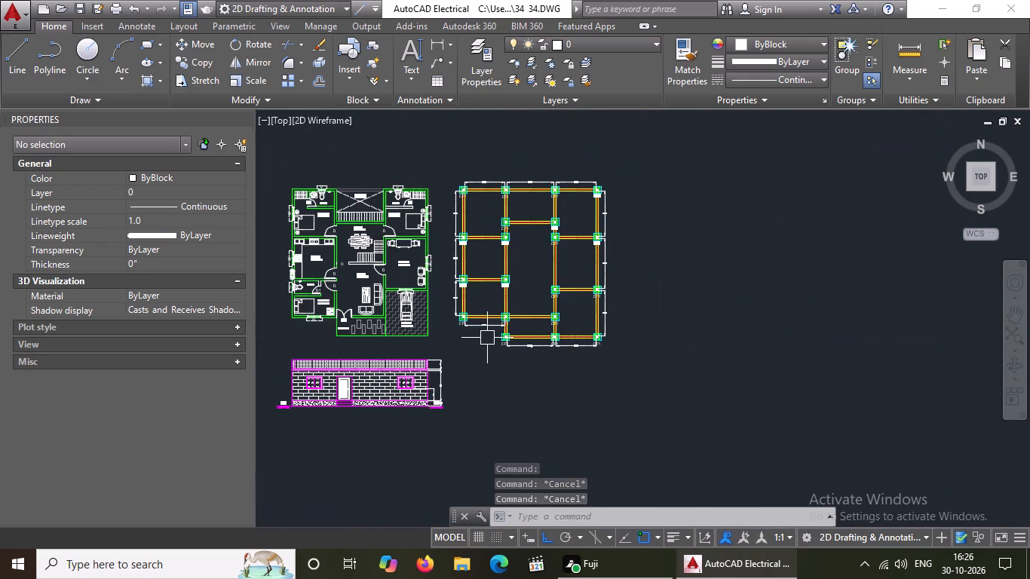
scroll(458, 212, up, 2)
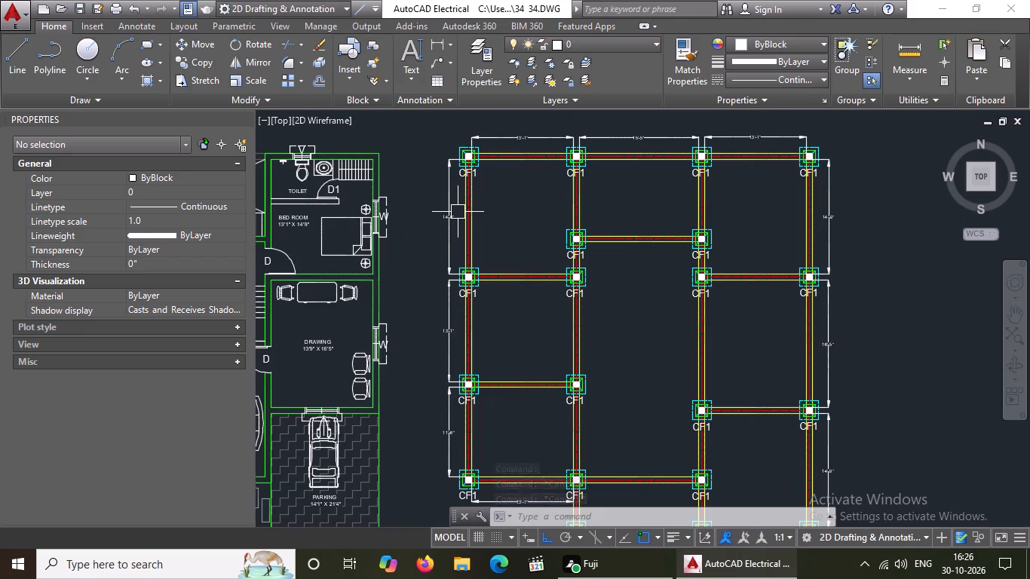
scroll(513, 369, down, 2)
scroll(531, 459, up, 1)
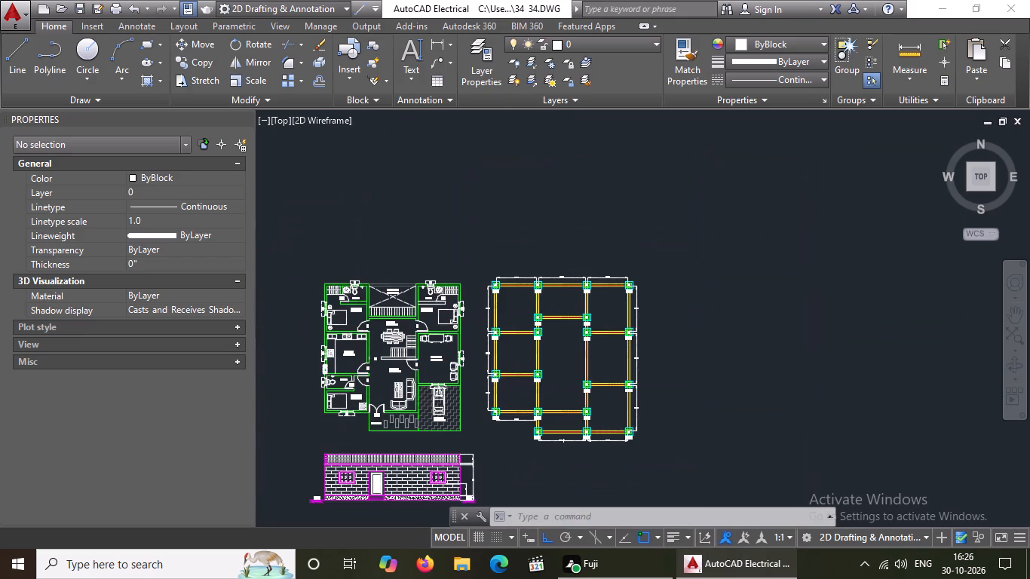
scroll(531, 459, up, 1)
scroll(676, 442, up, 2)
scroll(514, 381, down, 2)
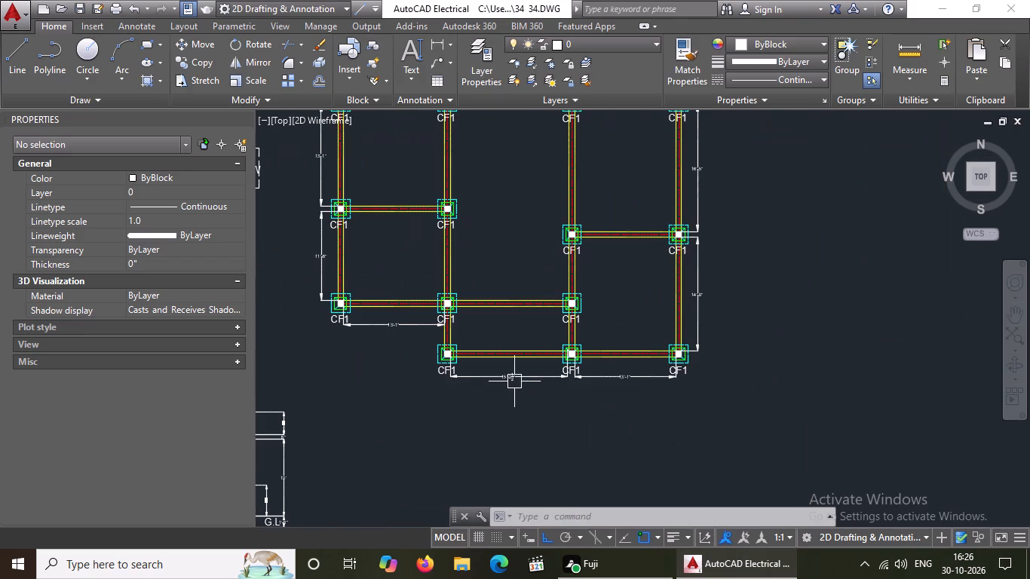
scroll(514, 381, up, 2)
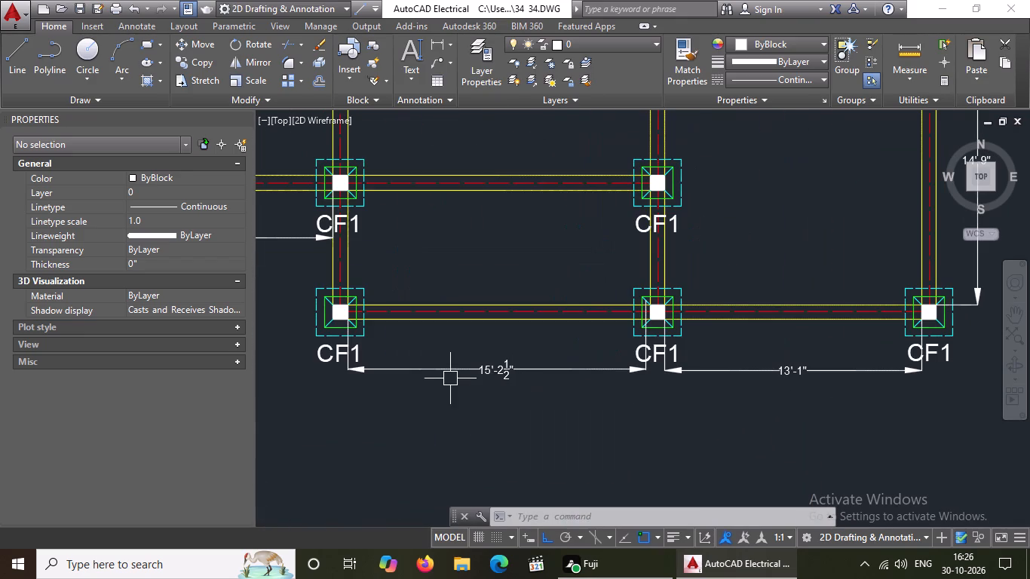
Set the text height to 6" for the 15'-2 1/2" dimension below the column plan, and deselect it.
scroll(450, 378, down, 2)
click(467, 374)
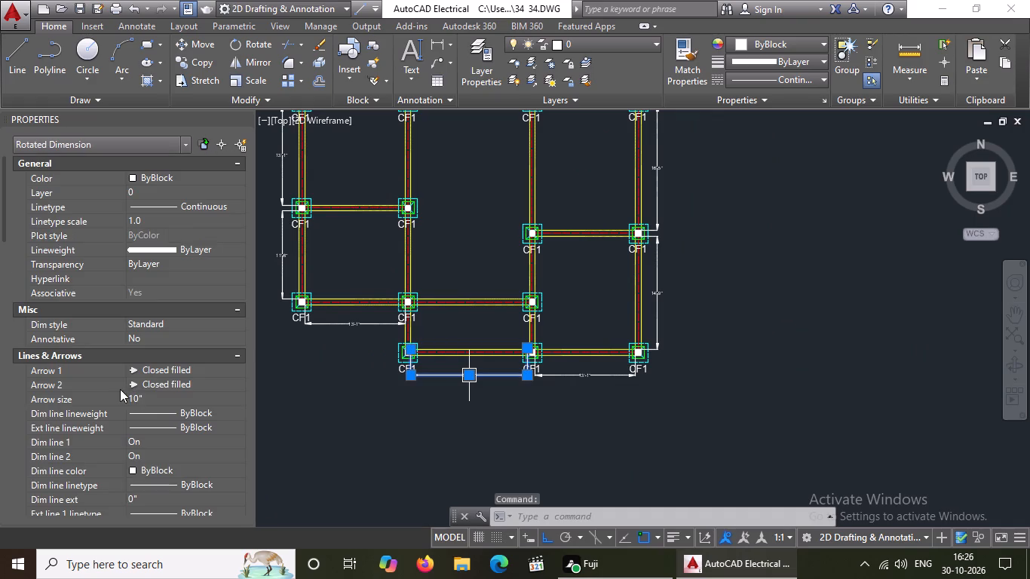
scroll(161, 391, down, 4)
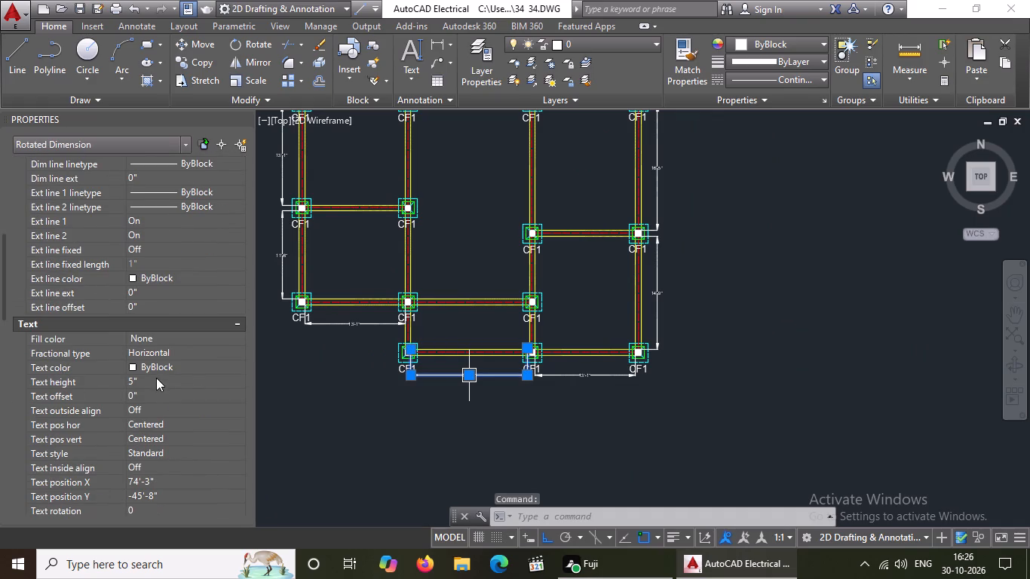
click(156, 377)
key(BackSpace)
key(BackSpace)
key(6)
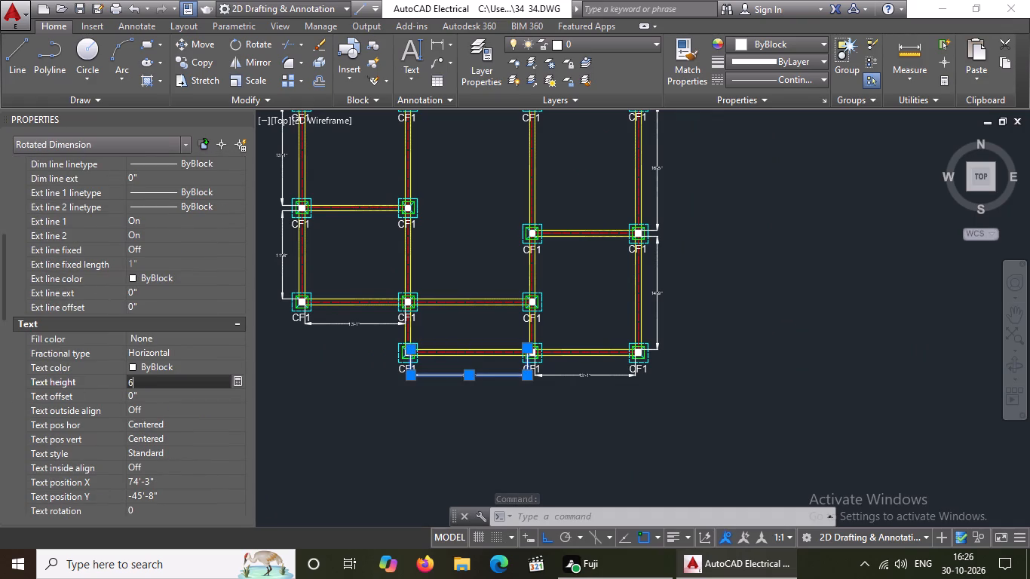
key(shift+quotedbl)
key(Return)
key(Escape)
key(Escape)
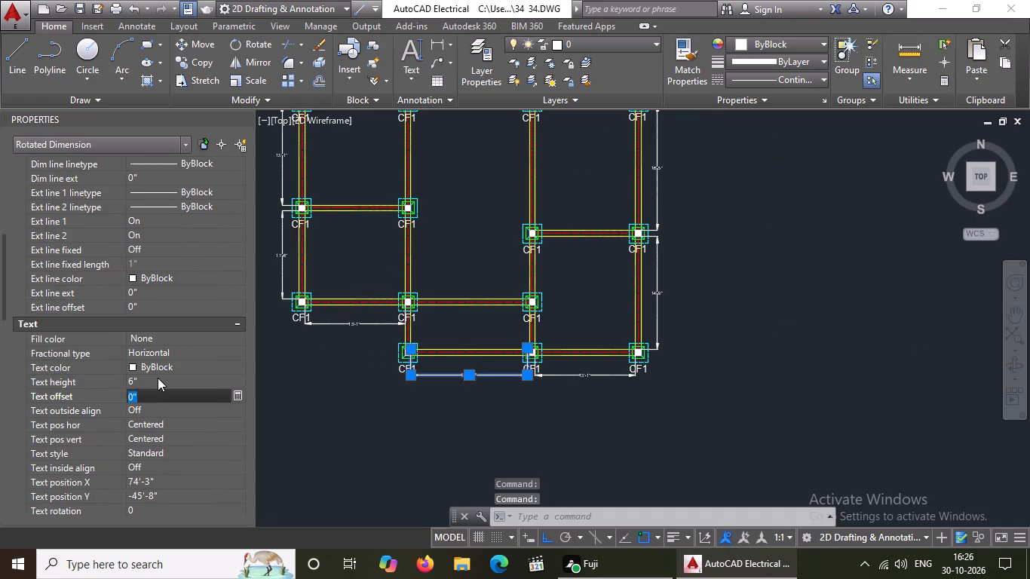
key(Escape)
key(Escape)
key(Escape)
Set the text height to 6" for the right-hand 13'-1" dimension below the column plan, and deselect it.
scroll(480, 388, up, 2)
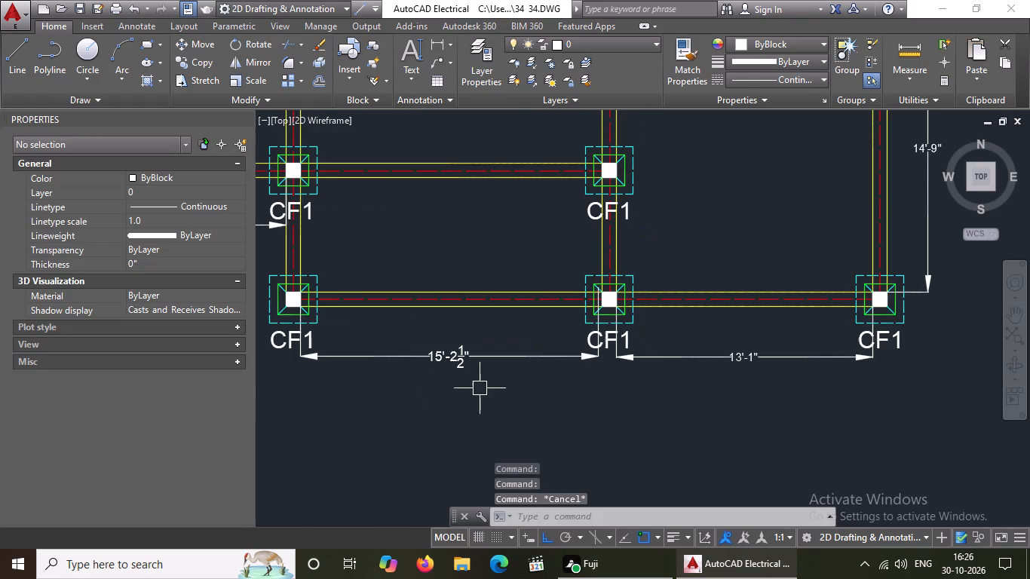
click(752, 356)
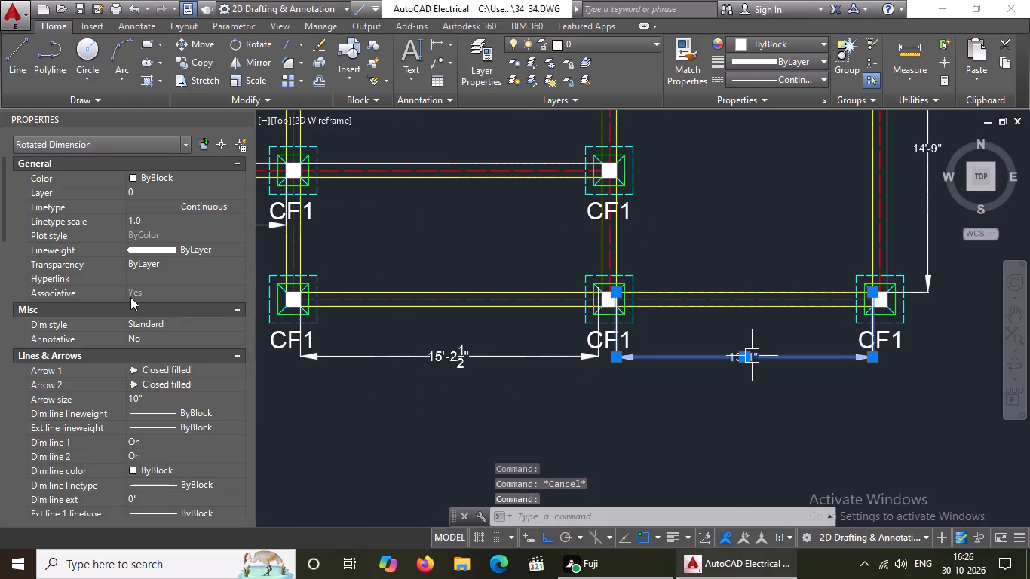
scroll(148, 394, down, 3)
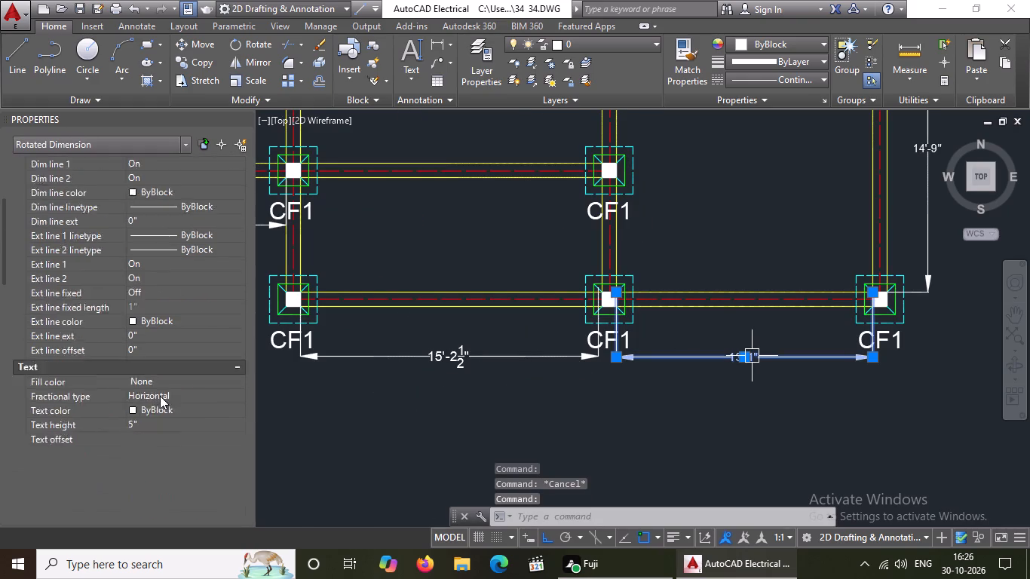
scroll(160, 396, down, 1)
click(140, 339)
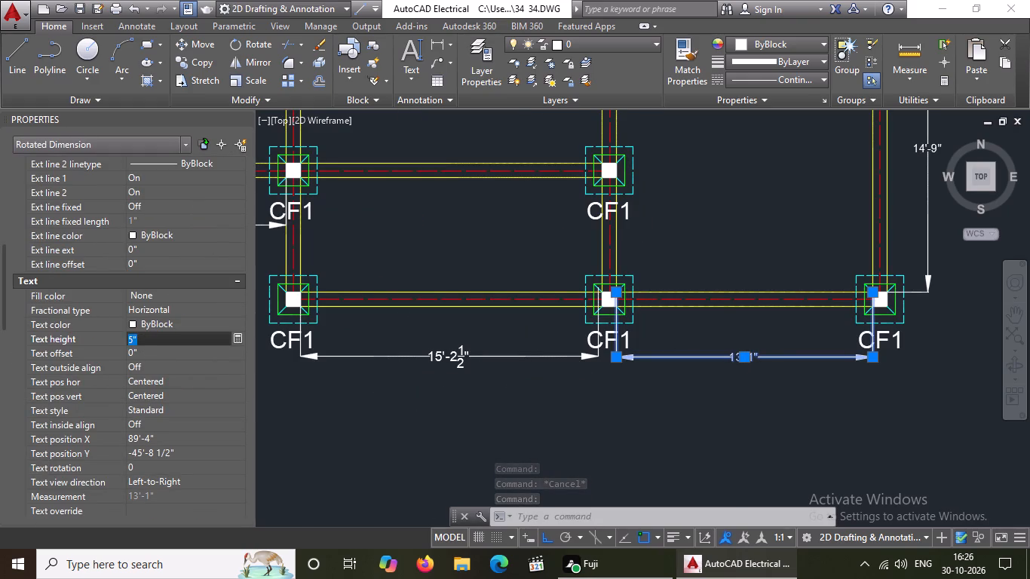
key(BackSpace)
key(BackSpace)
text(6")
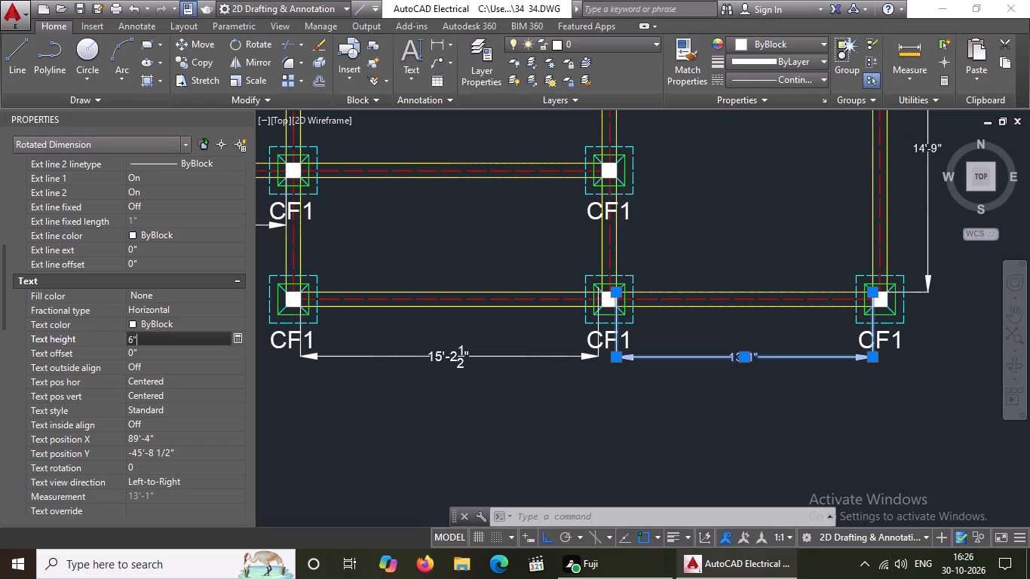
key(Return)
key(Escape)
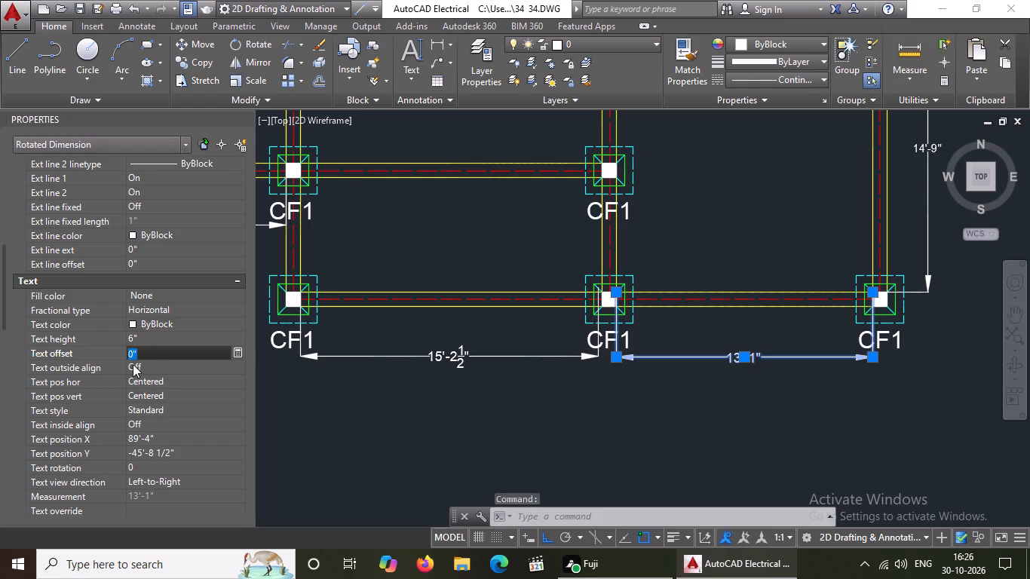
key(Escape)
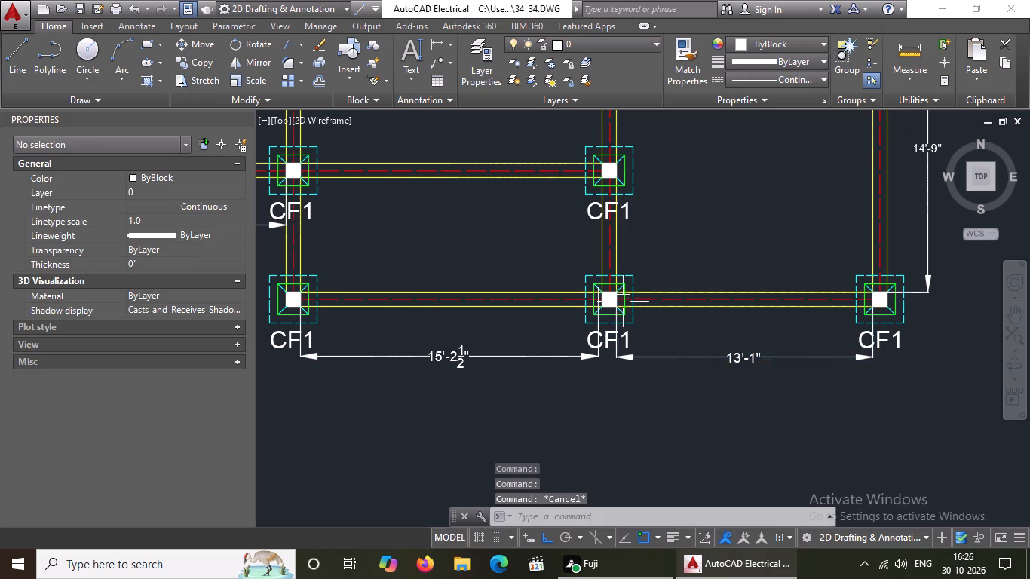
Set the text height to 6" for the lower 14'-9" dimension on the column plan's right side, and deselect it.
scroll(656, 259, down, 3)
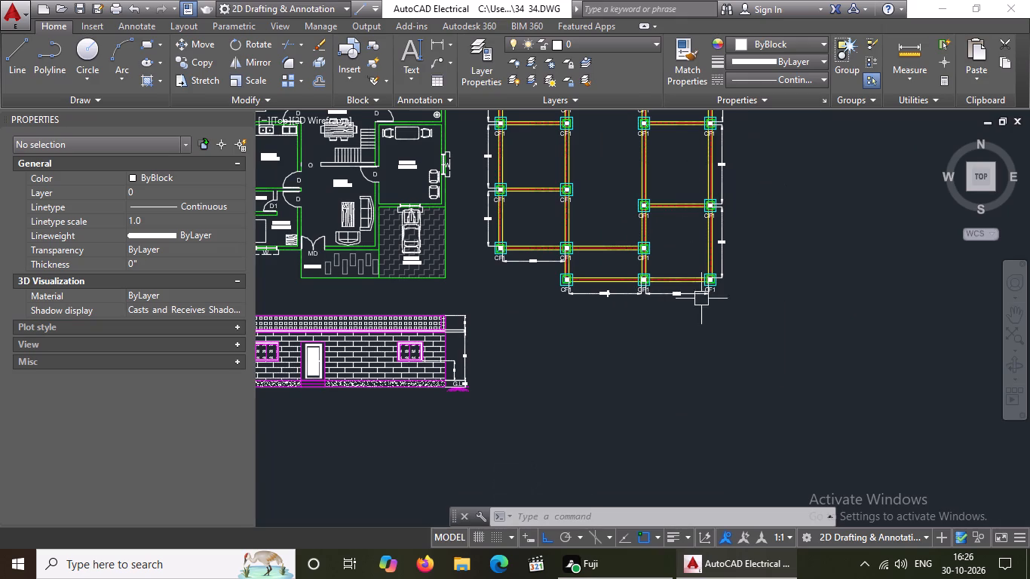
scroll(701, 262, up, 3)
click(786, 188)
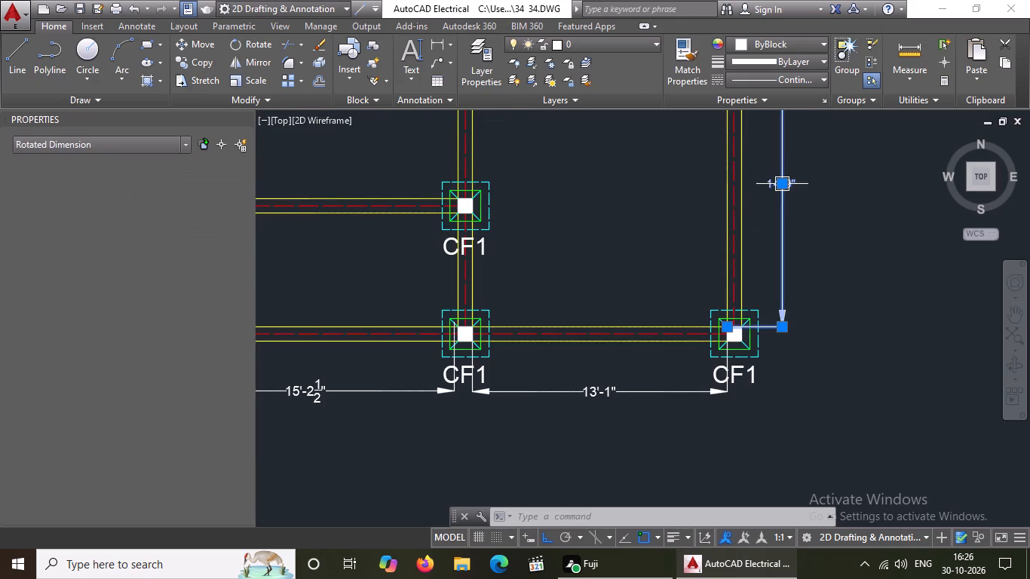
scroll(146, 388, down, 5)
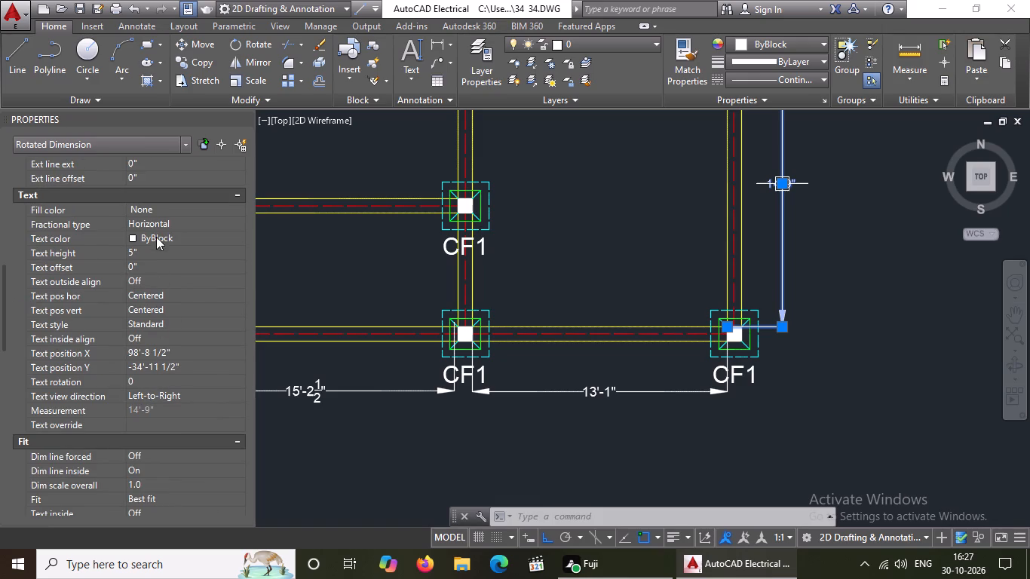
click(157, 258)
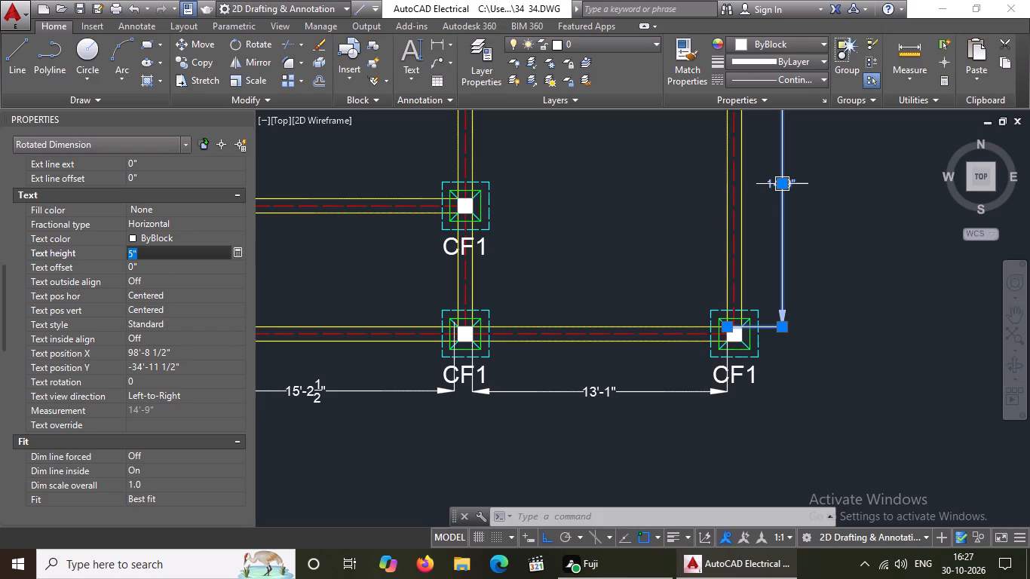
key(BackSpace)
key(BackSpace)
key(6)
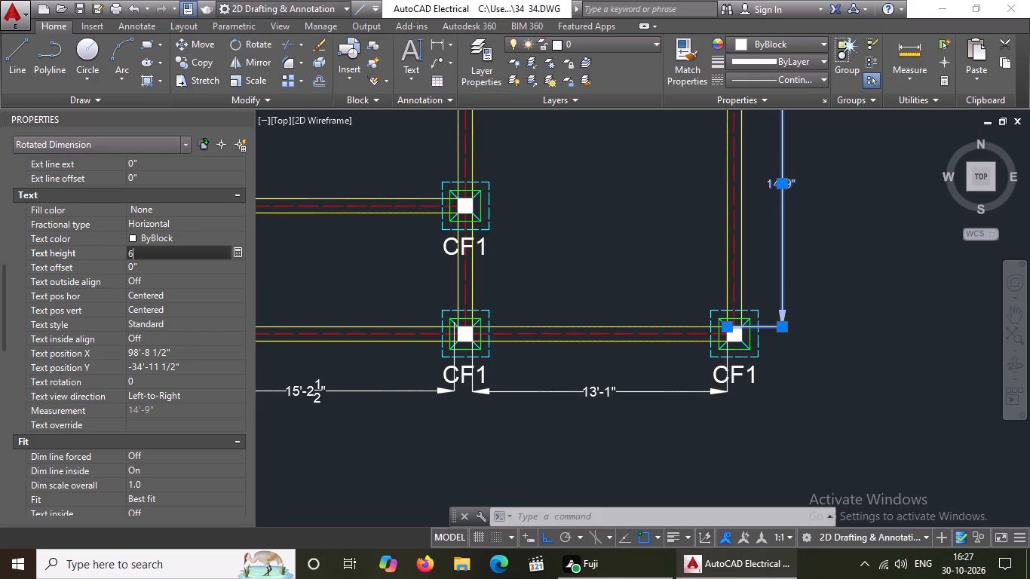
key(shift+quotedbl)
key(Return)
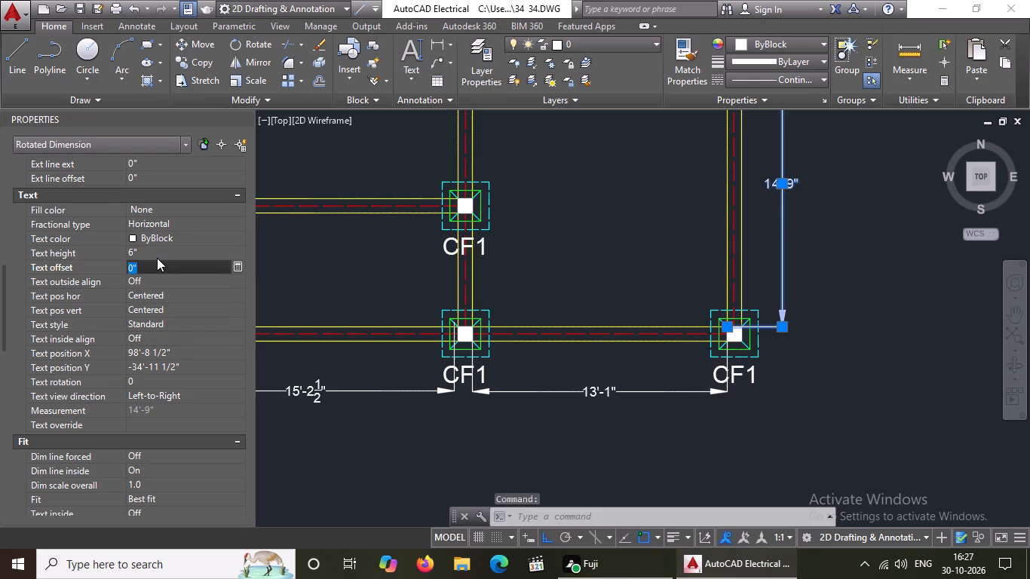
scroll(559, 345, down, 3)
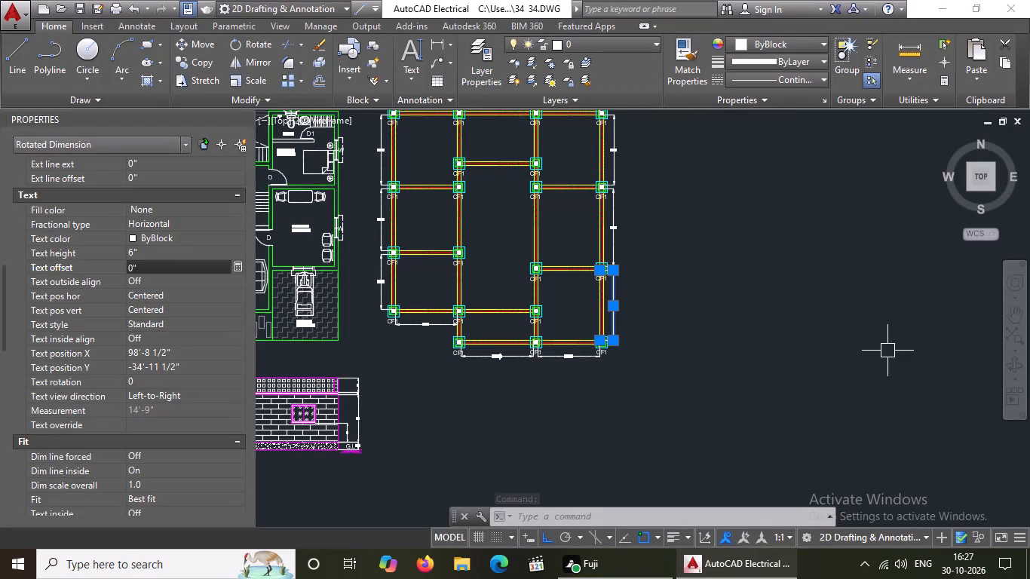
key(Escape)
key(Escape)
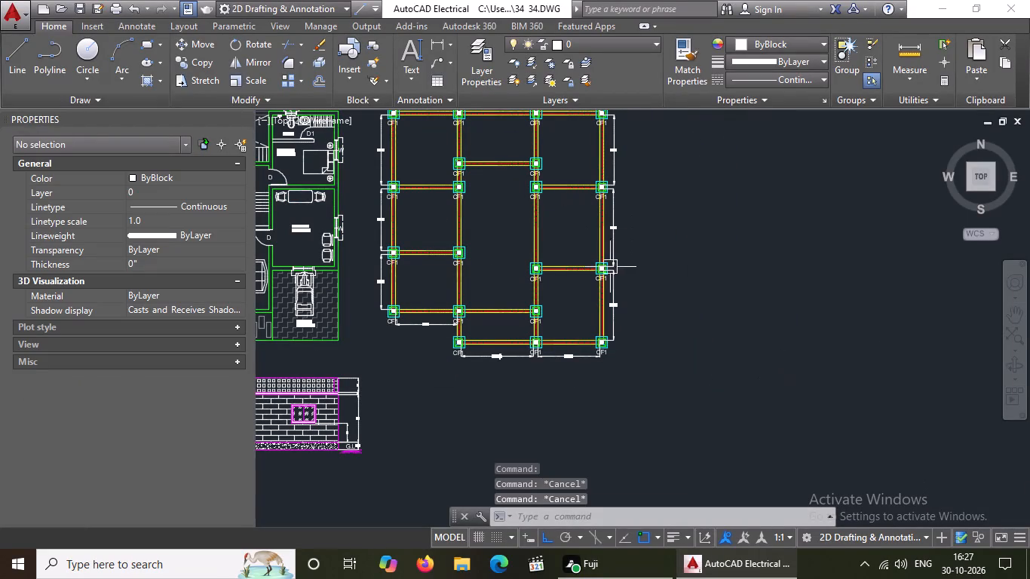
Set the text height to 6" for the 16'-5" dimension on the column plan's right side, and deselect it.
scroll(615, 271, up, 2)
scroll(616, 271, down, 1)
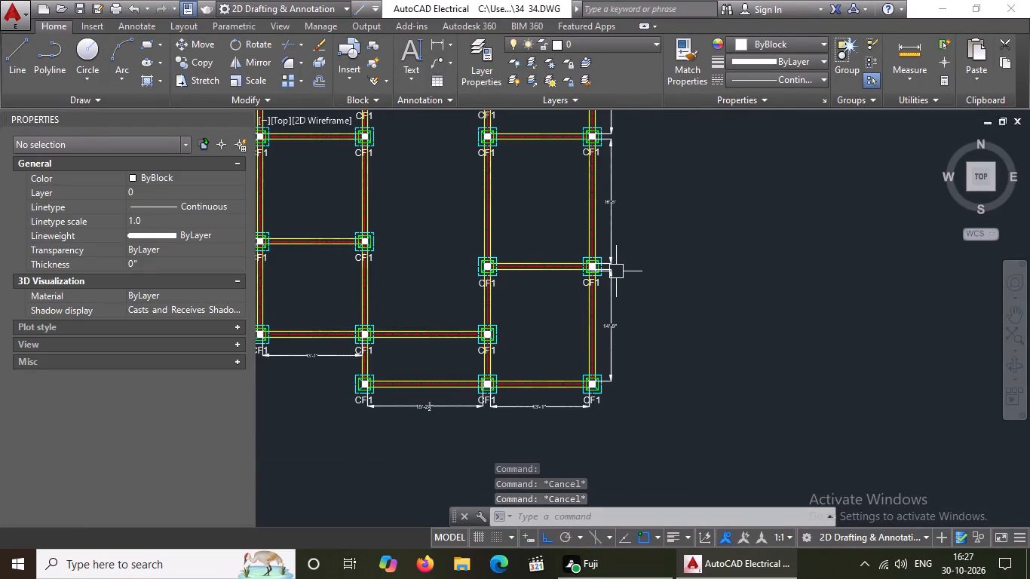
scroll(403, 433, up, 2)
scroll(406, 429, down, 1)
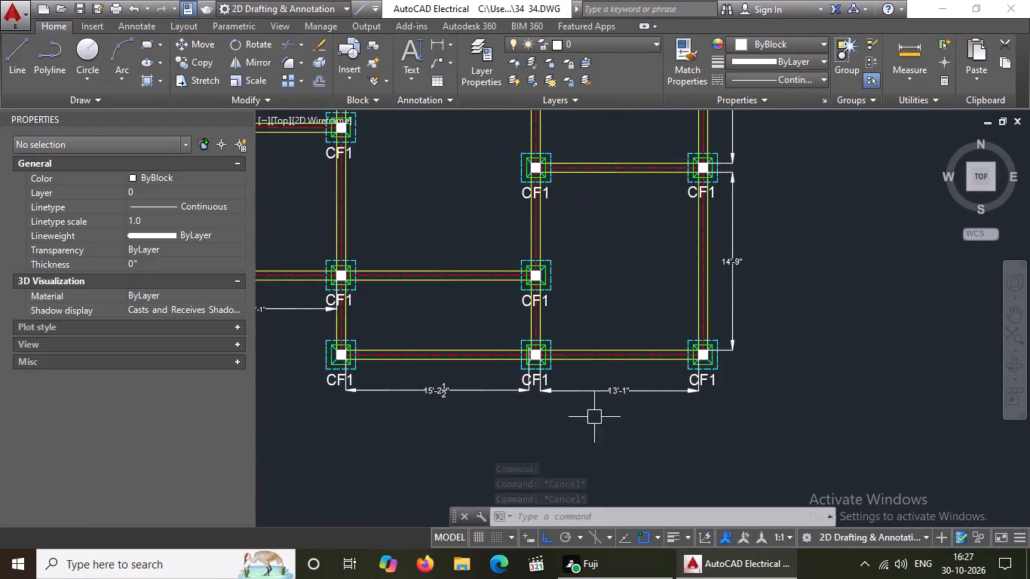
scroll(679, 419, up, 1)
scroll(679, 419, down, 1)
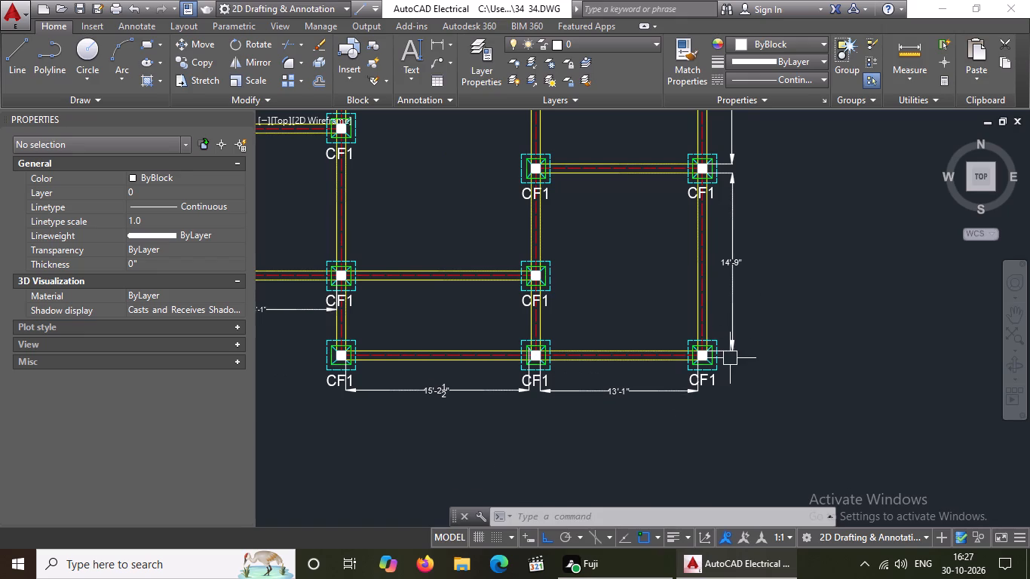
middle_drag(730, 361, 747, 508)
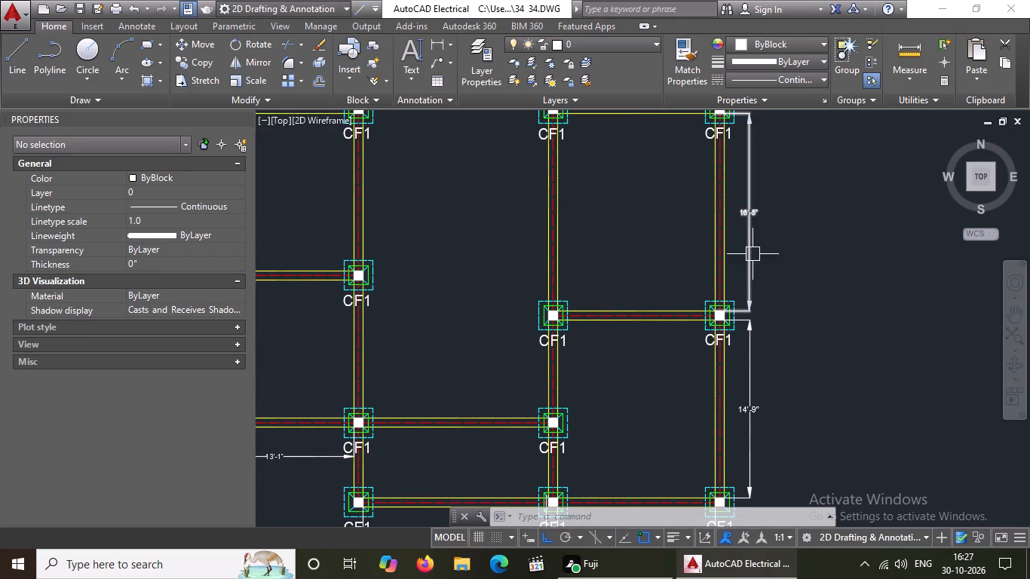
click(751, 248)
scroll(204, 370, down, 3)
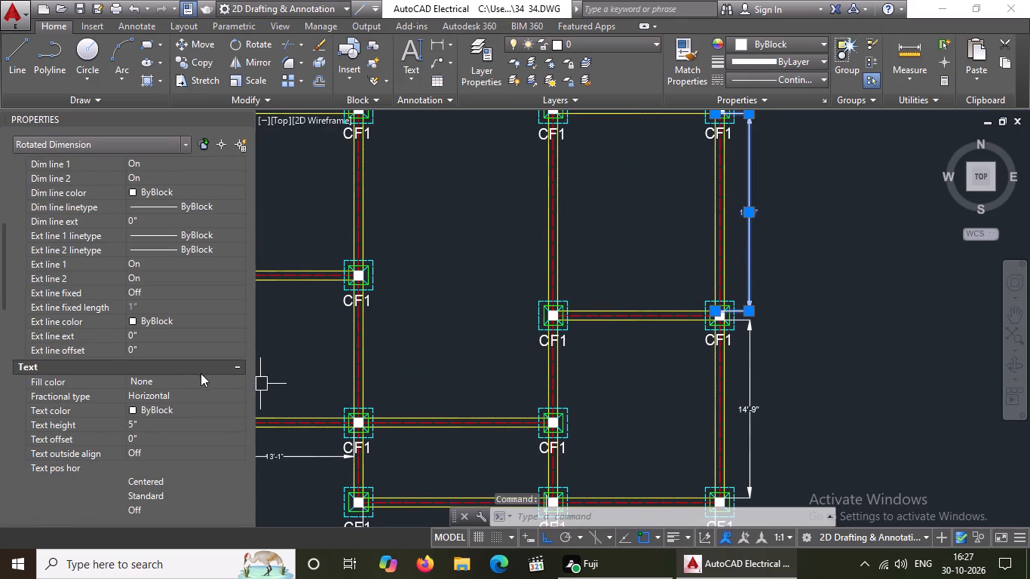
click(149, 427)
key(BackSpace)
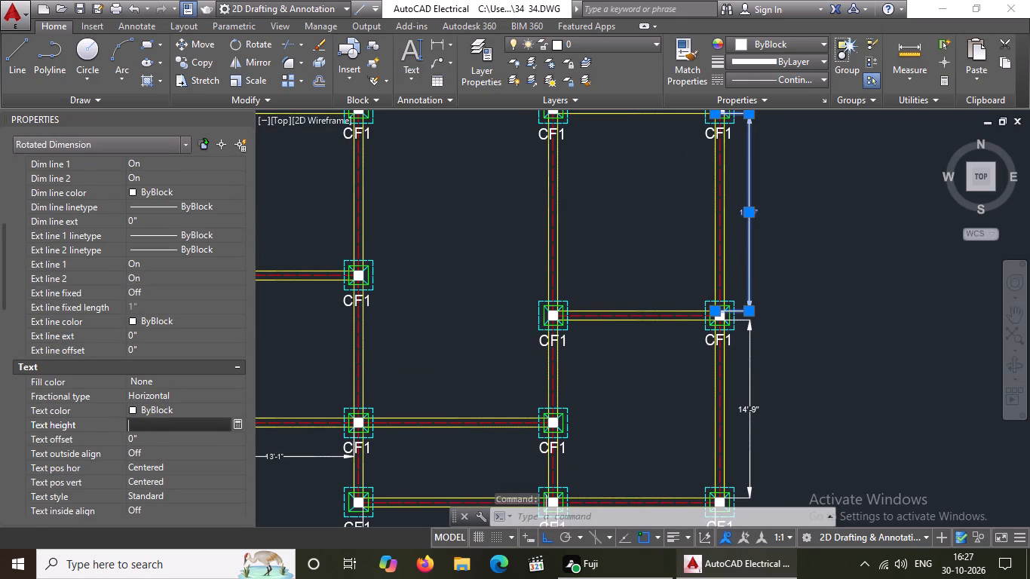
key(BackSpace)
text(6")
key(Return)
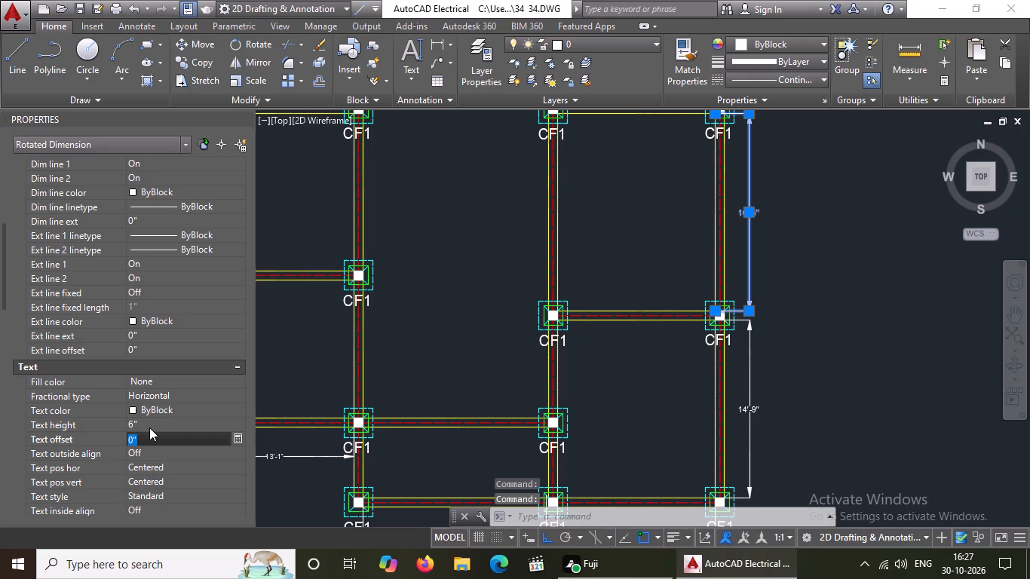
key(Escape)
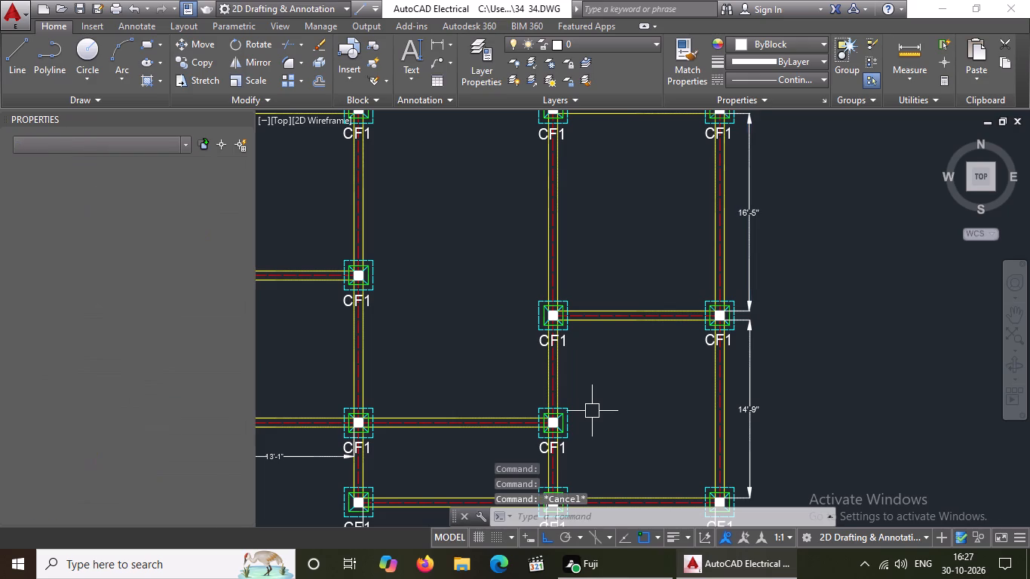
Set the text height to 6" for the upper 14'-9" dimension on the column plan's right side, and deselect it.
scroll(648, 380, down, 2)
scroll(682, 203, up, 2)
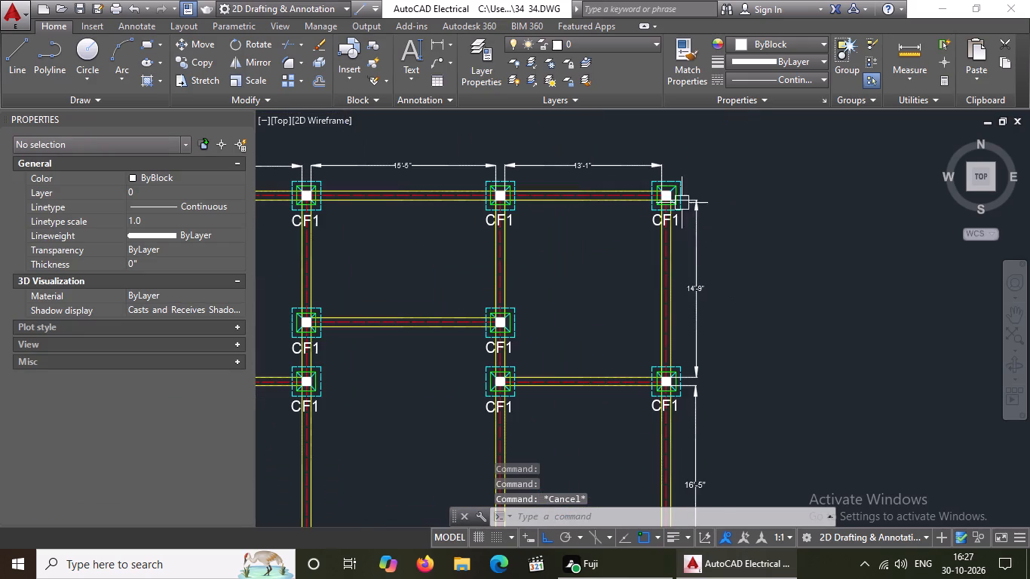
click(694, 293)
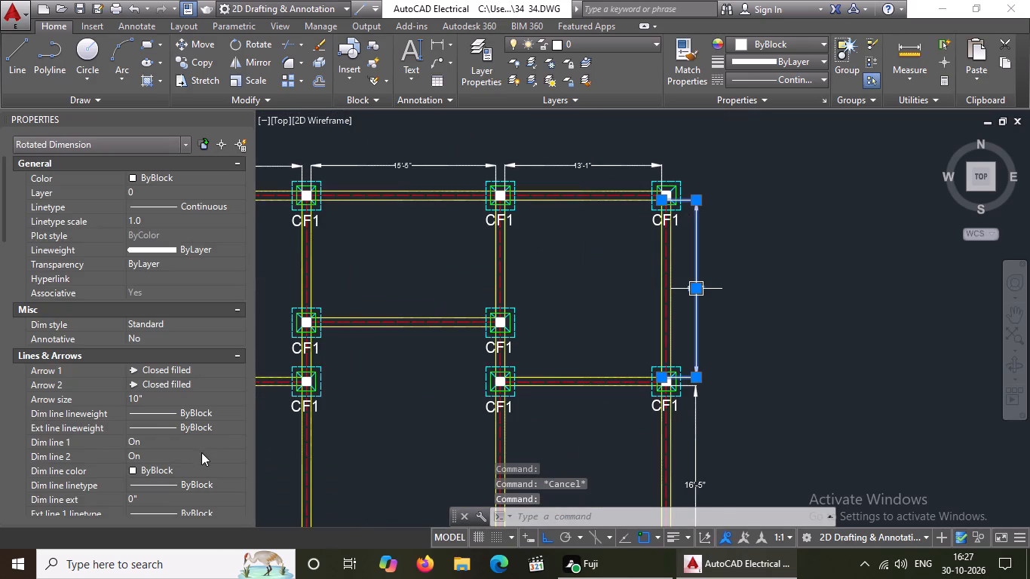
scroll(151, 419, down, 3)
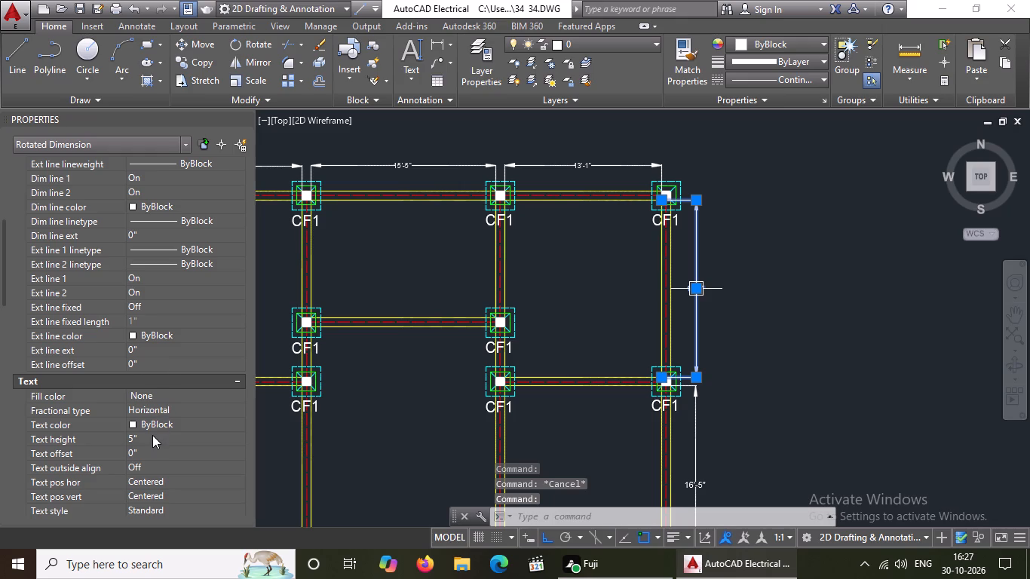
click(152, 435)
key(BackSpace)
key(BackSpace)
key(6)
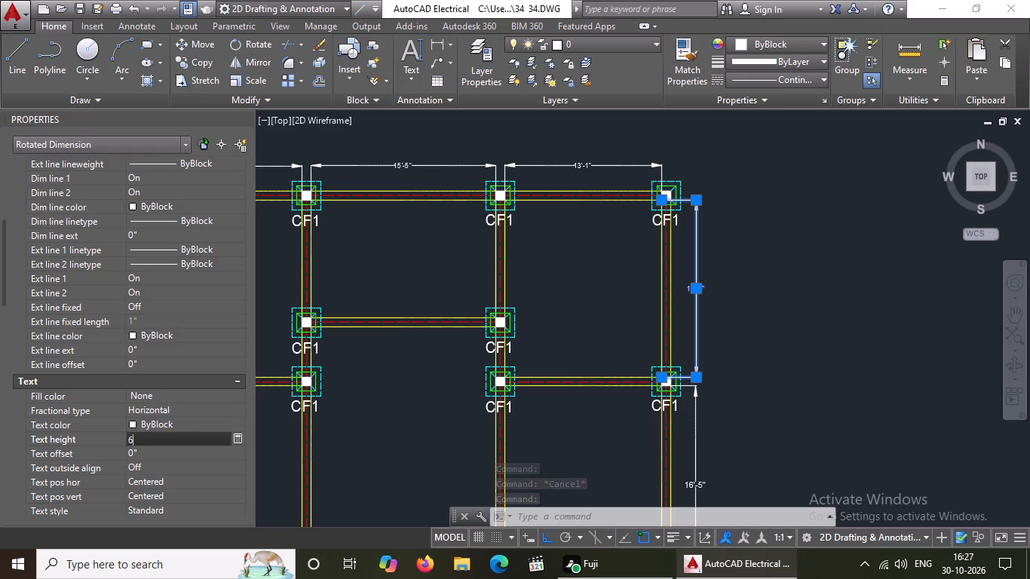
key(shift+quotedbl)
key(Return)
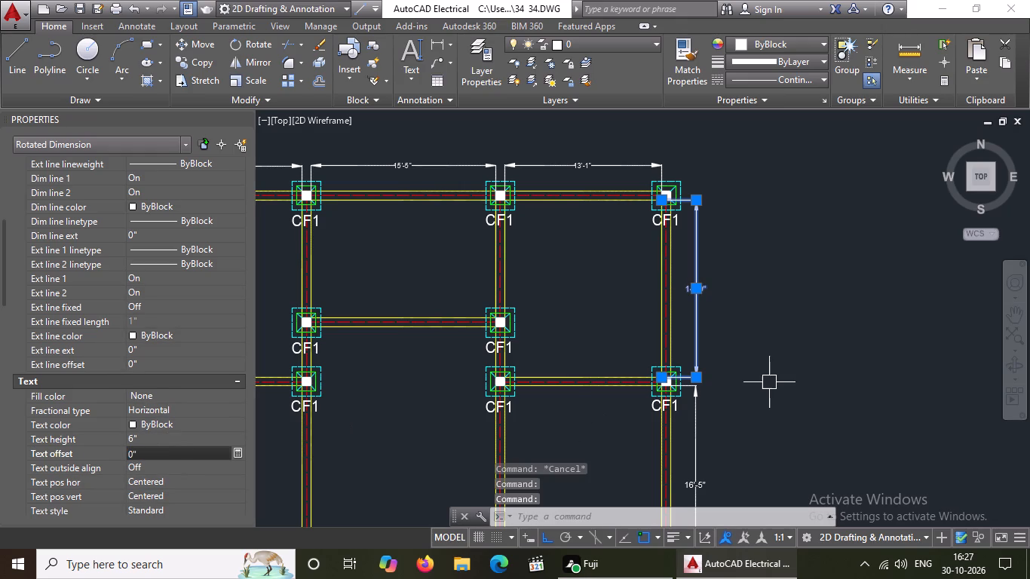
key(Escape)
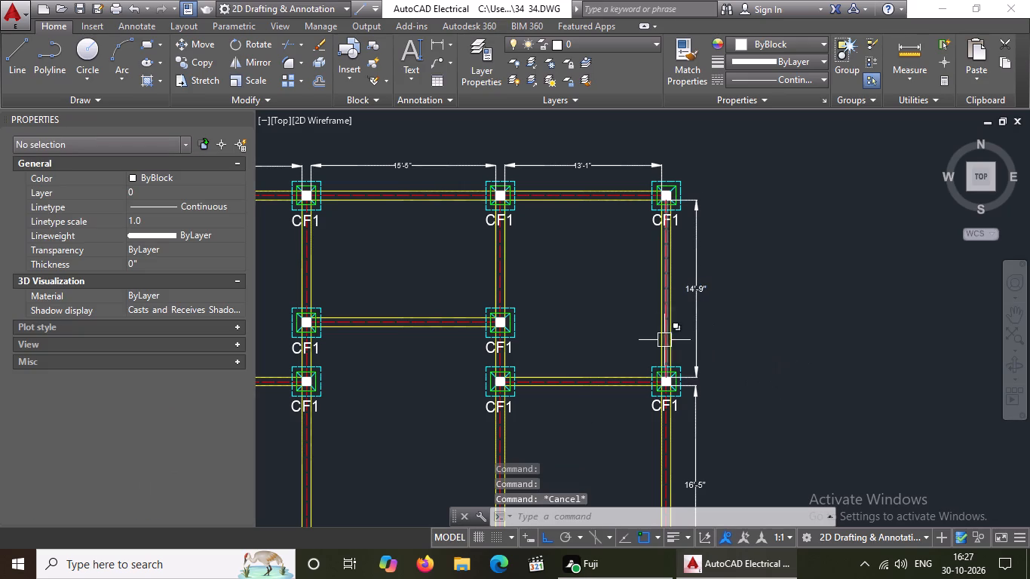
Set the text height to 6" for the right-hand 13'-1" dimension above the column plan, and deselect it.
click(594, 173)
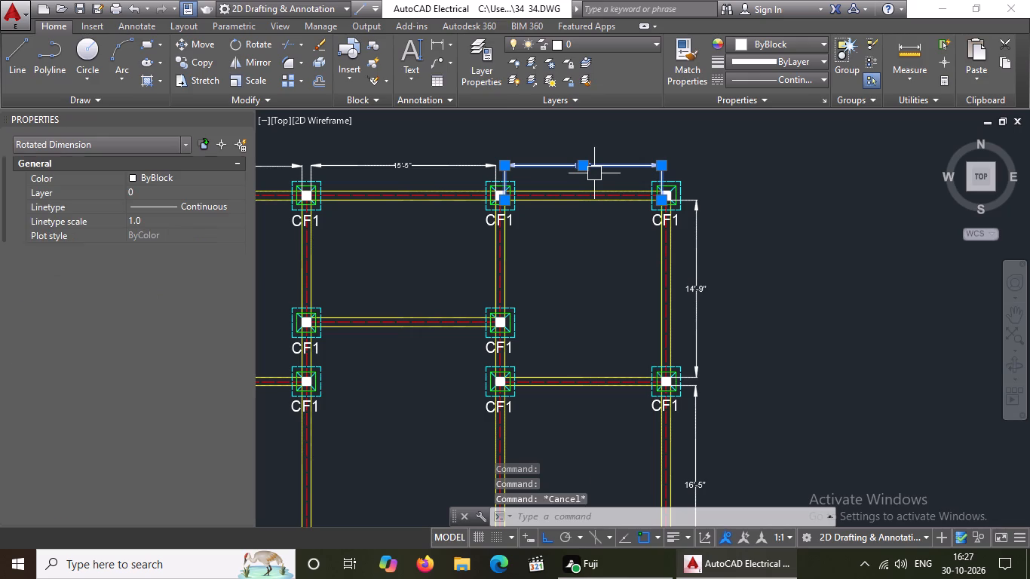
scroll(166, 380, down, 4)
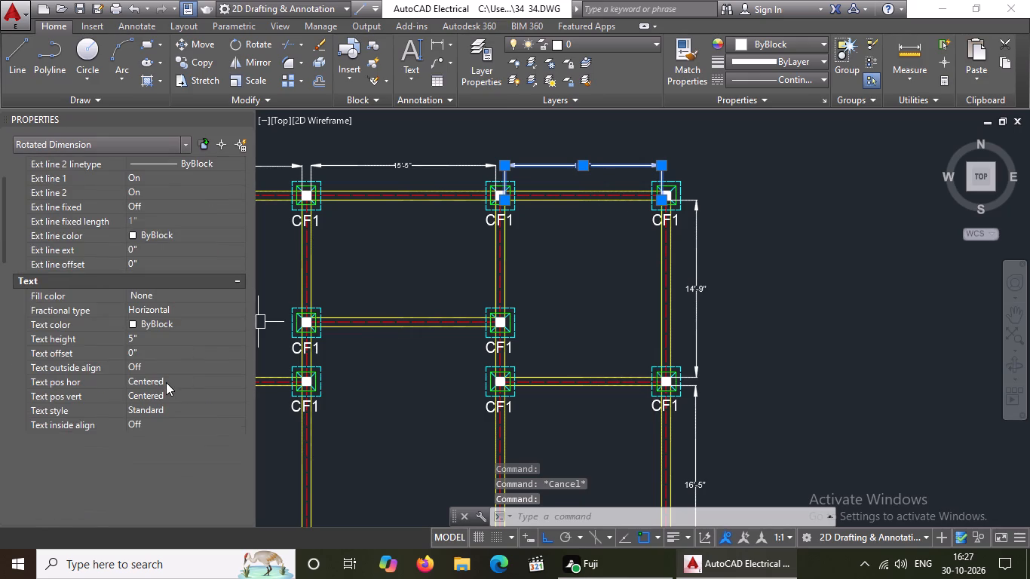
click(141, 337)
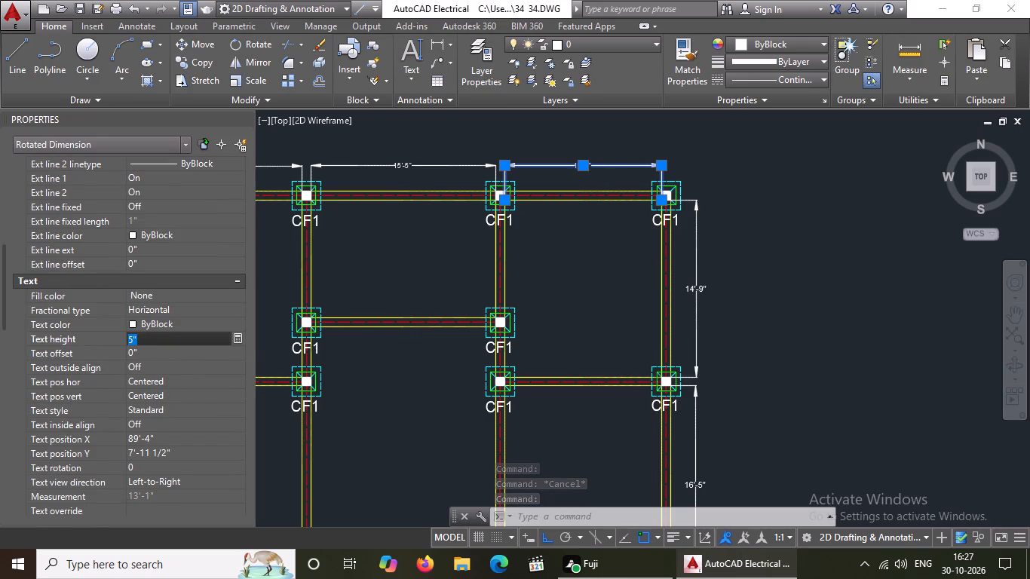
key(BackSpace)
key(BackSpace)
text(6")
key(Return)
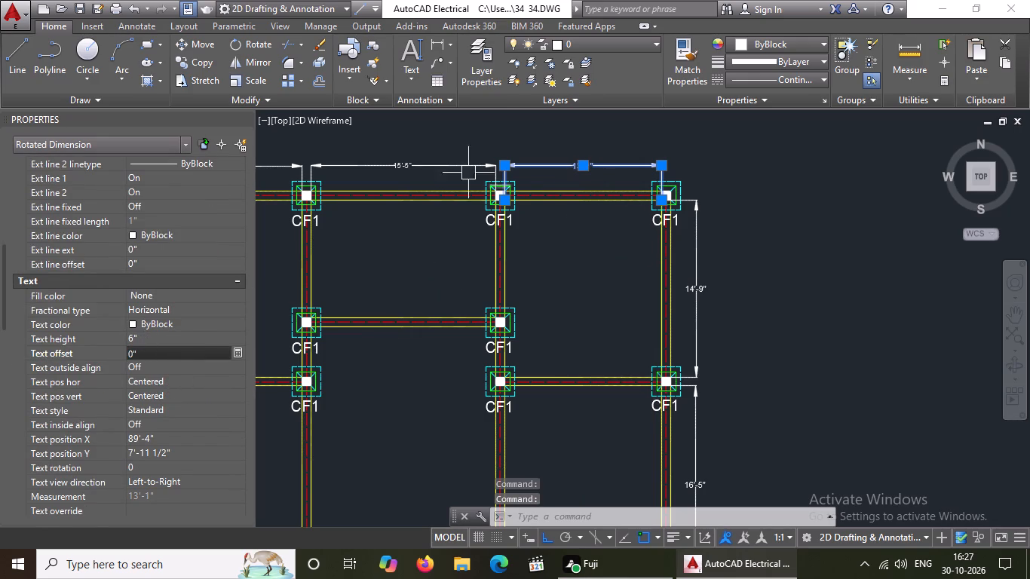
key(Escape)
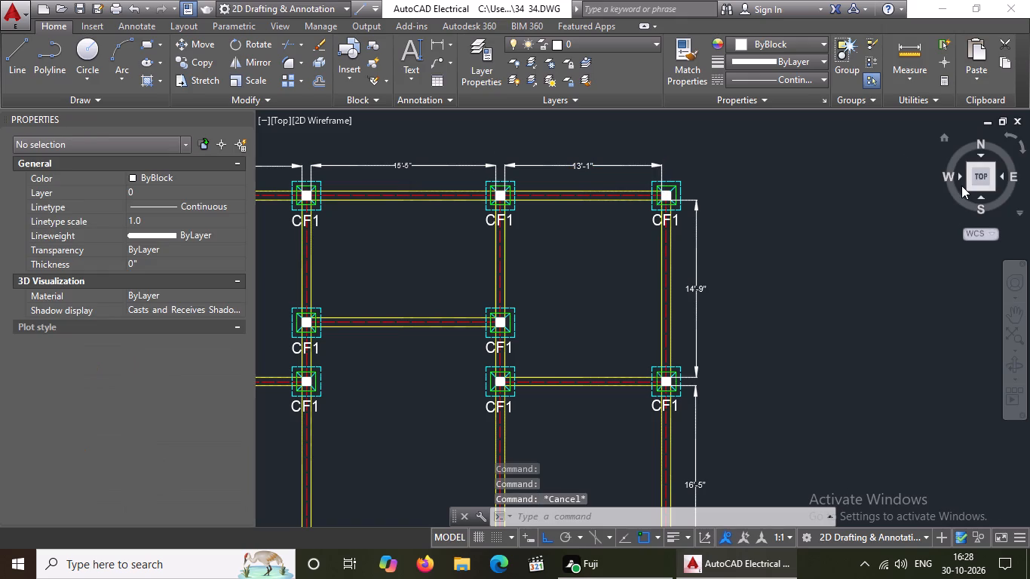
Check the arrow and text properties of the right-hand 13'-1" dimension above the column plan.
scroll(664, 255, down, 3)
scroll(605, 253, up, 3)
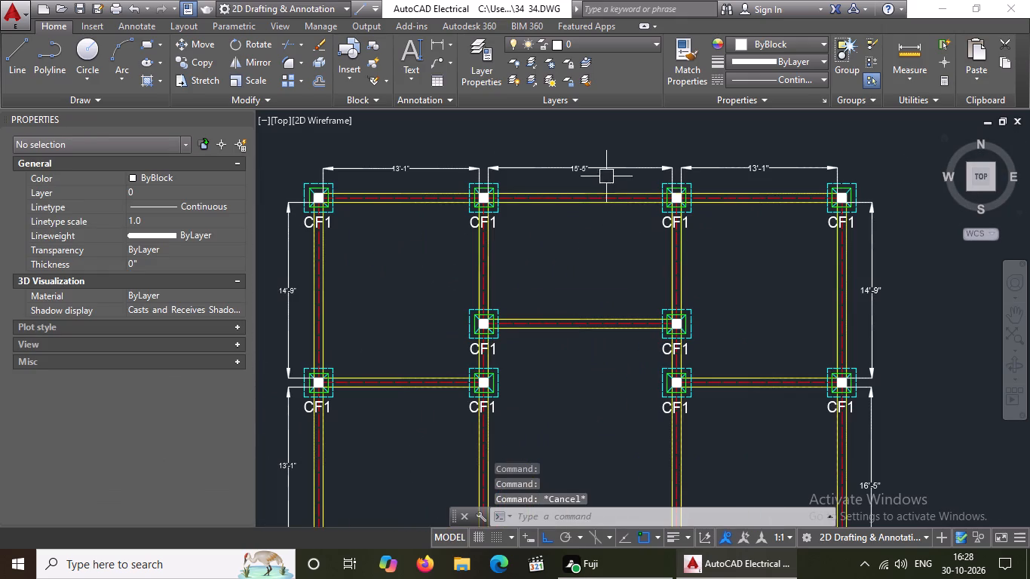
click(604, 170)
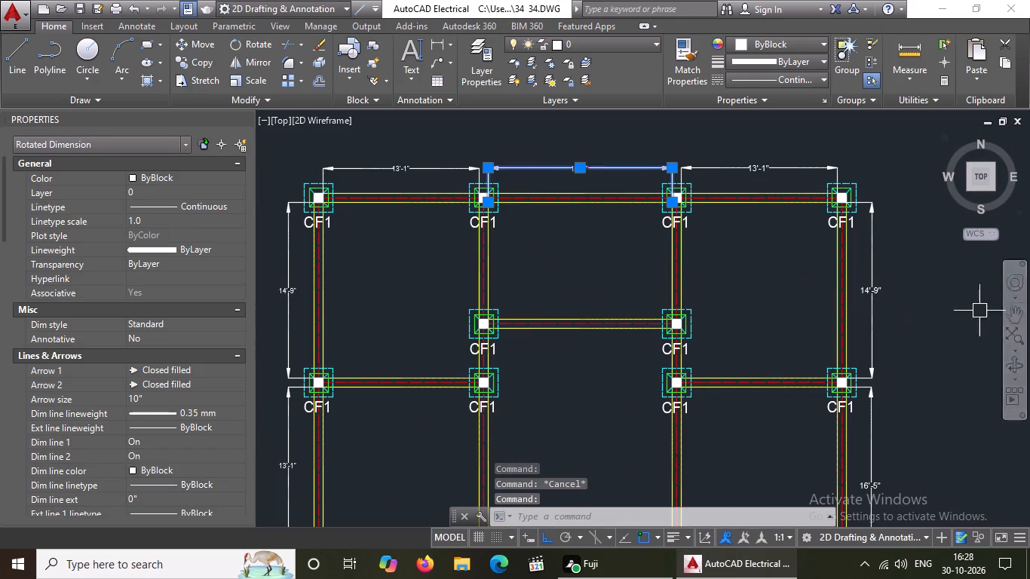
scroll(869, 293, up, 2)
scroll(796, 222, down, 2)
click(723, 127)
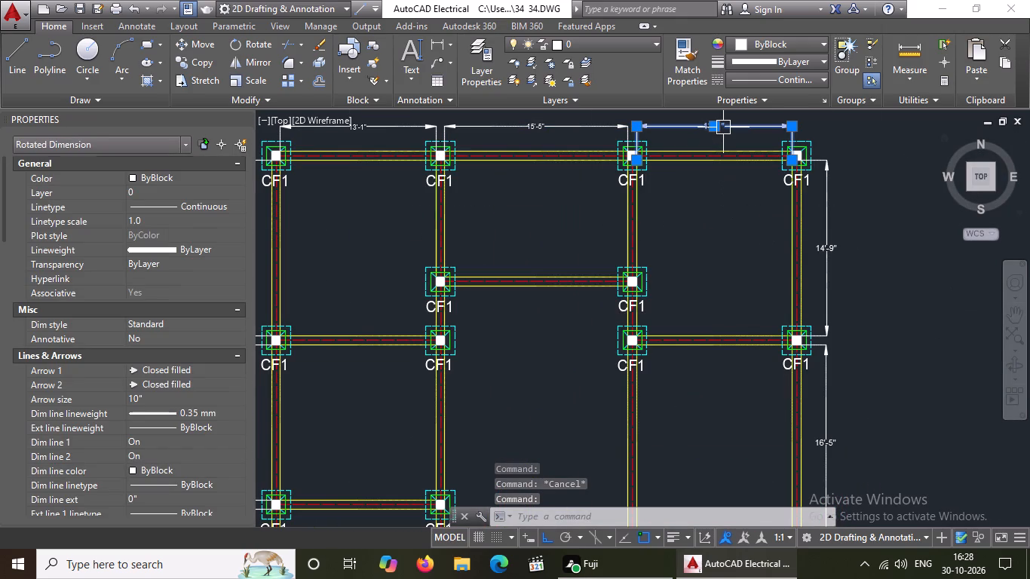
scroll(134, 307, down, 2)
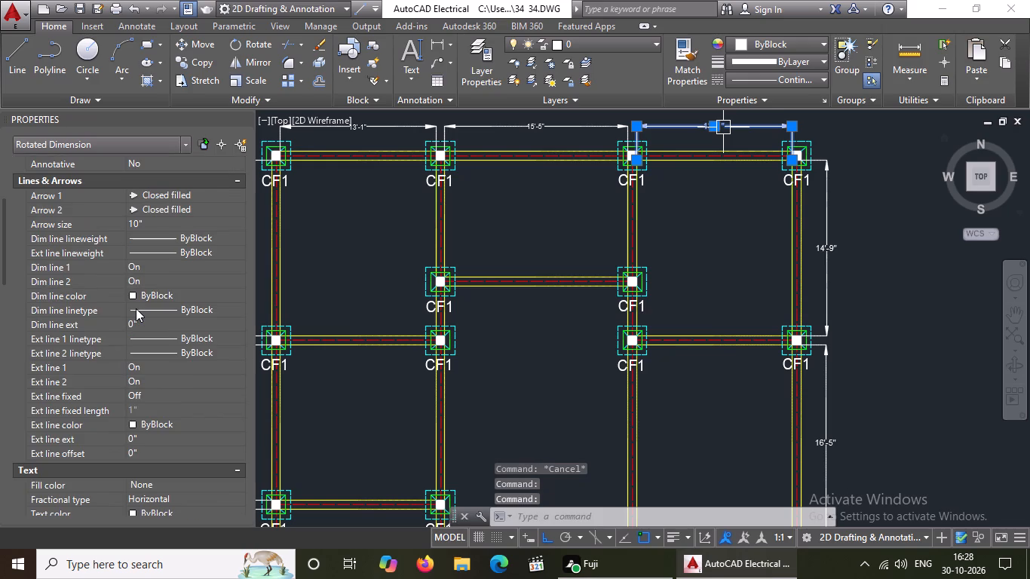
scroll(136, 308, down, 1)
scroll(136, 308, up, 2)
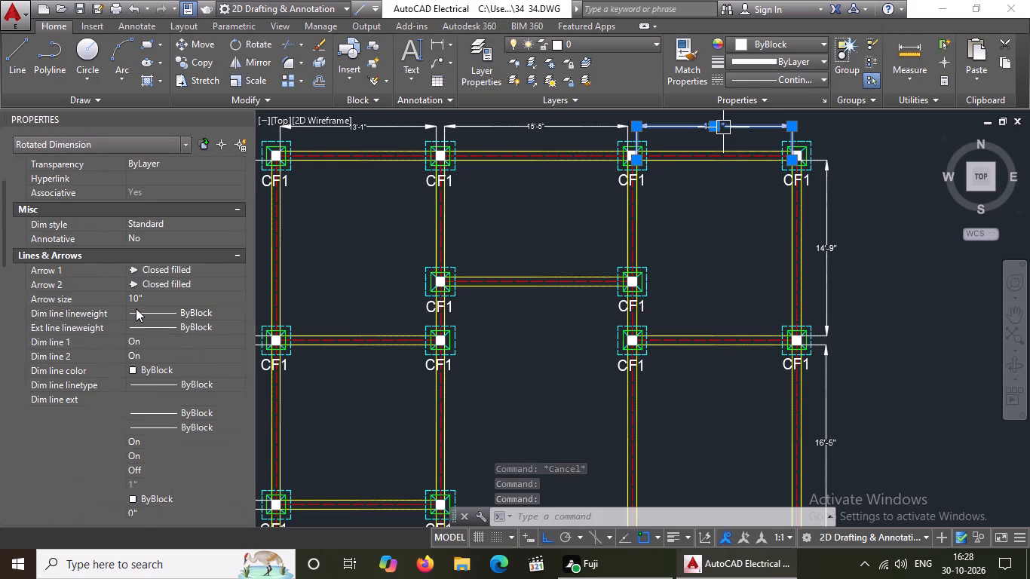
scroll(144, 346, down, 3)
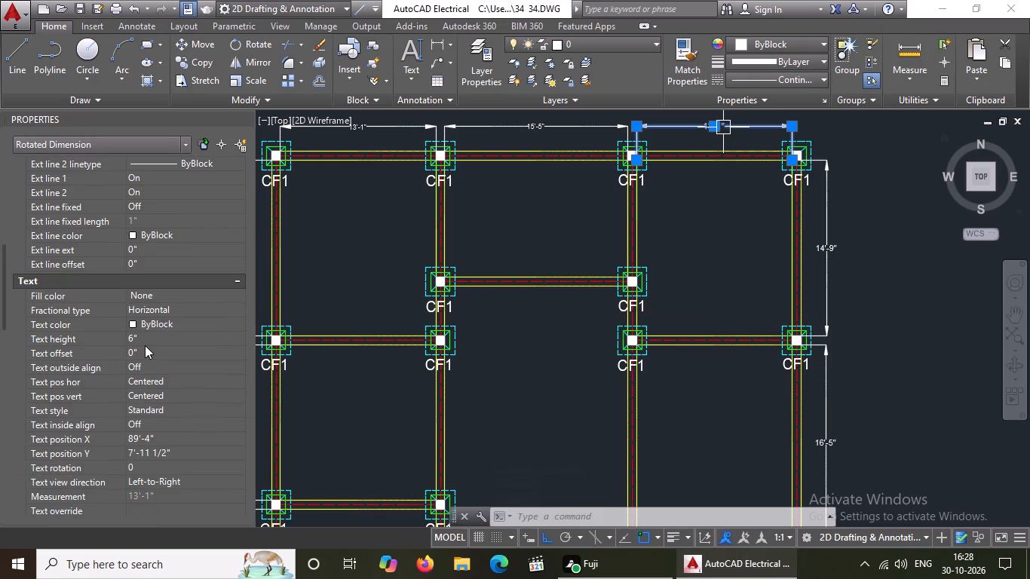
Set the text height to 6" for the 15'-5" dimension above the column plan.
click(548, 122)
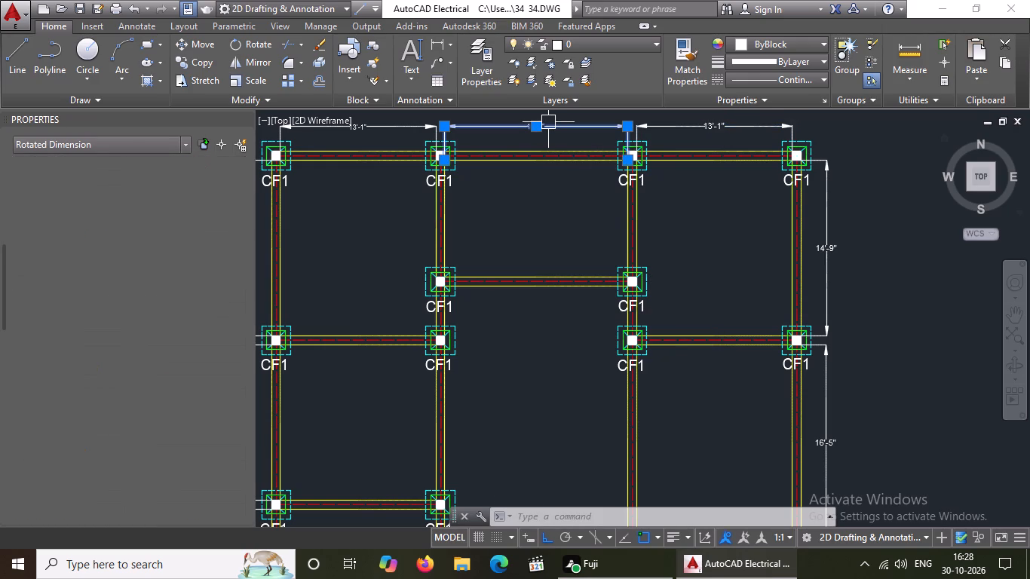
scroll(145, 381, up, 3)
scroll(148, 380, down, 3)
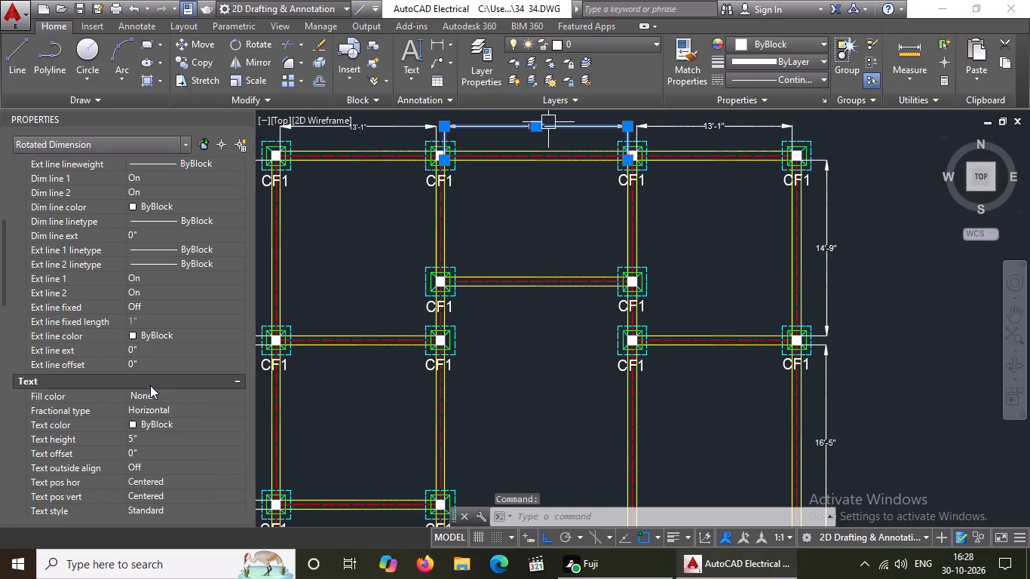
click(154, 433)
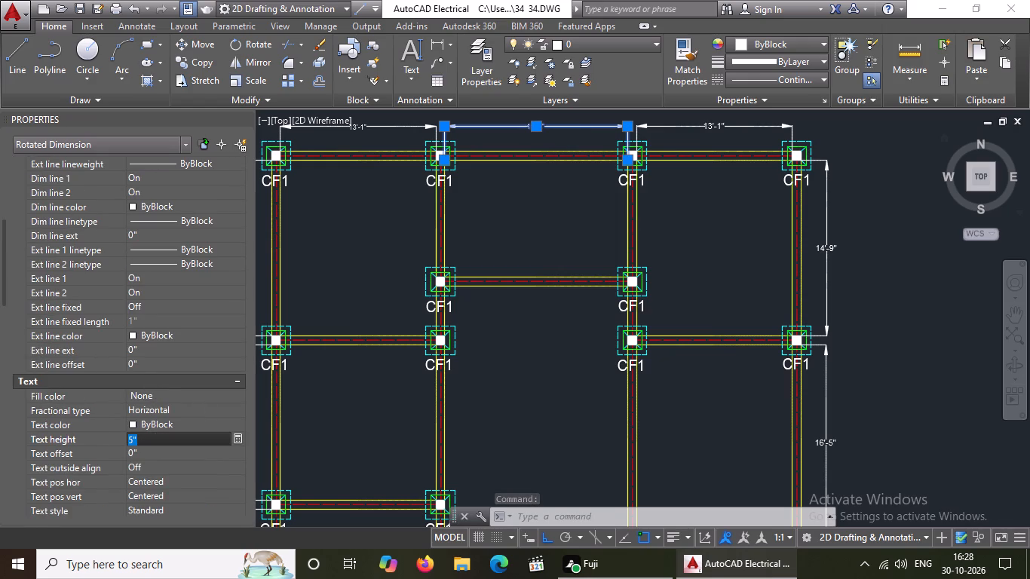
key(BackSpace)
key(BackSpace)
text(6")
key(Return)
Set the text height to 6" for the left-hand 13'-1" dimension above the column plan.
scroll(473, 146, down, 2)
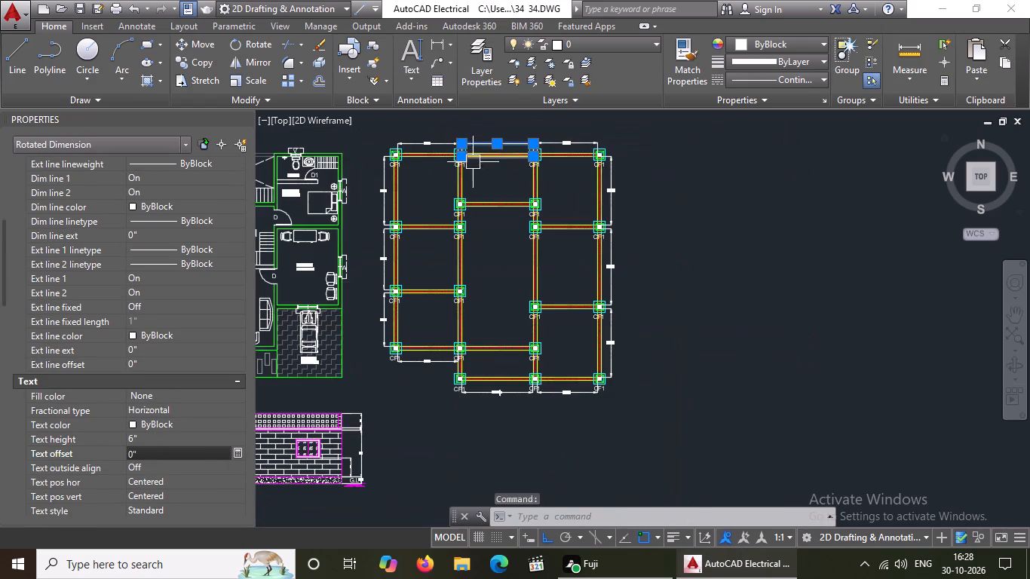
scroll(463, 141, up, 2)
click(412, 146)
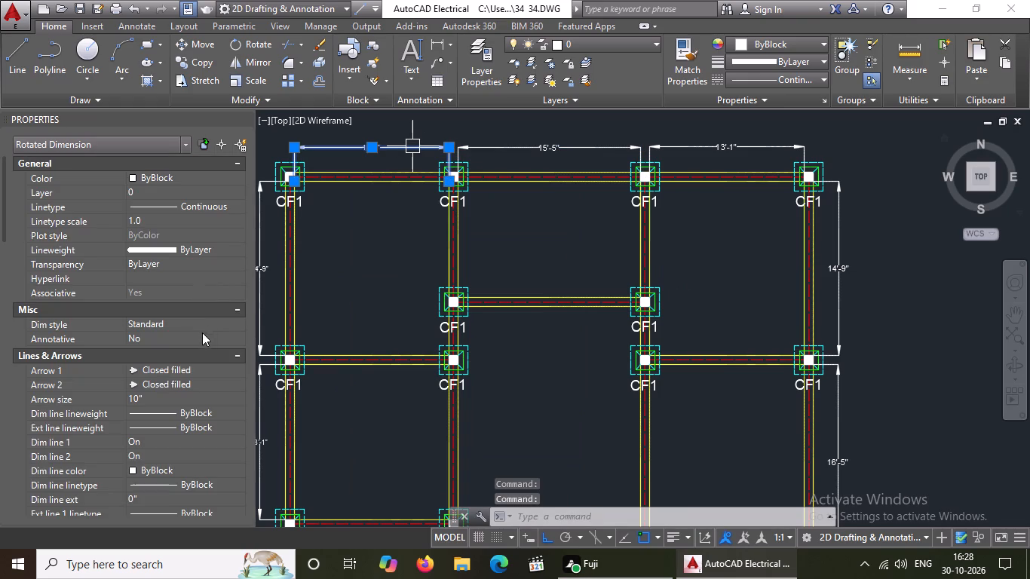
scroll(166, 389, down, 4)
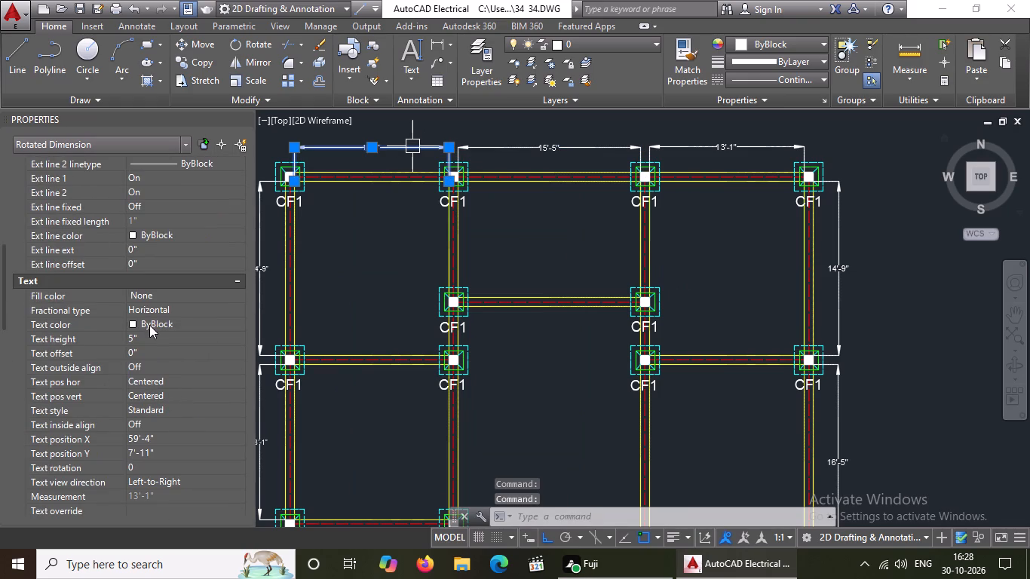
click(147, 333)
key(BackSpace)
key(BackSpace)
key(6)
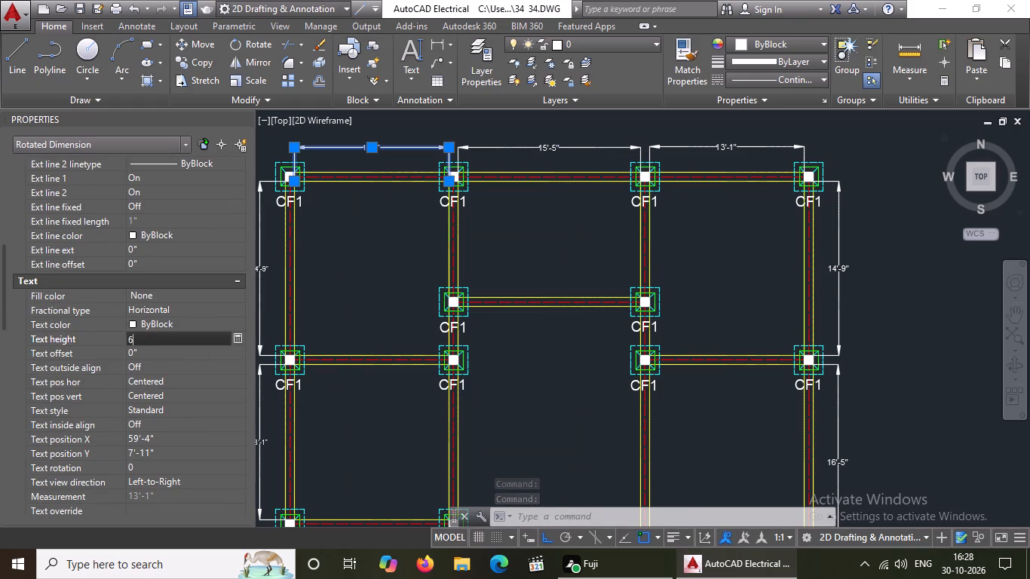
key(shift+quotedbl)
key(Return)
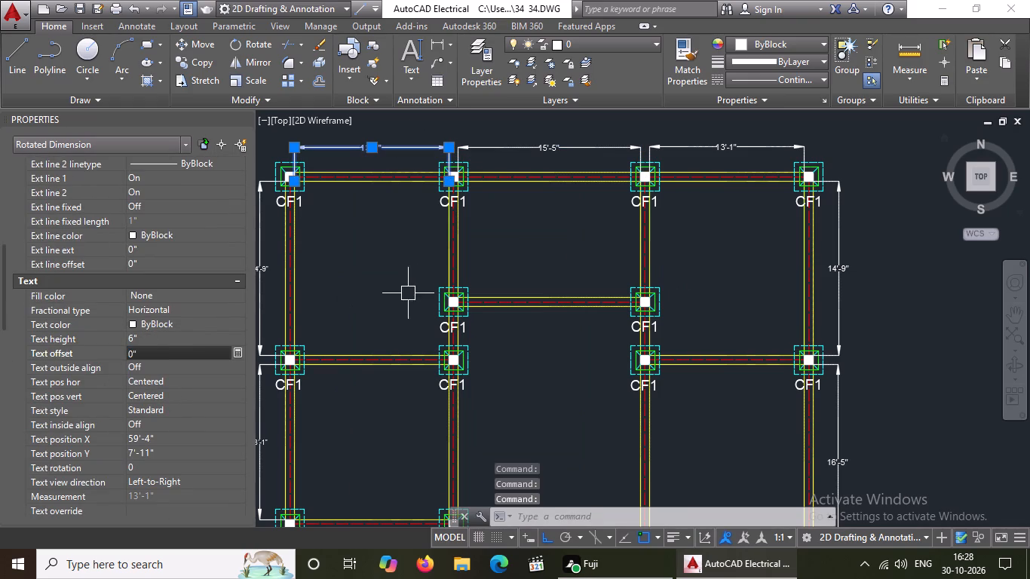
Set the text height to 6" for the 14'-9" dimension on the column plan's left side.
scroll(398, 281, down, 1)
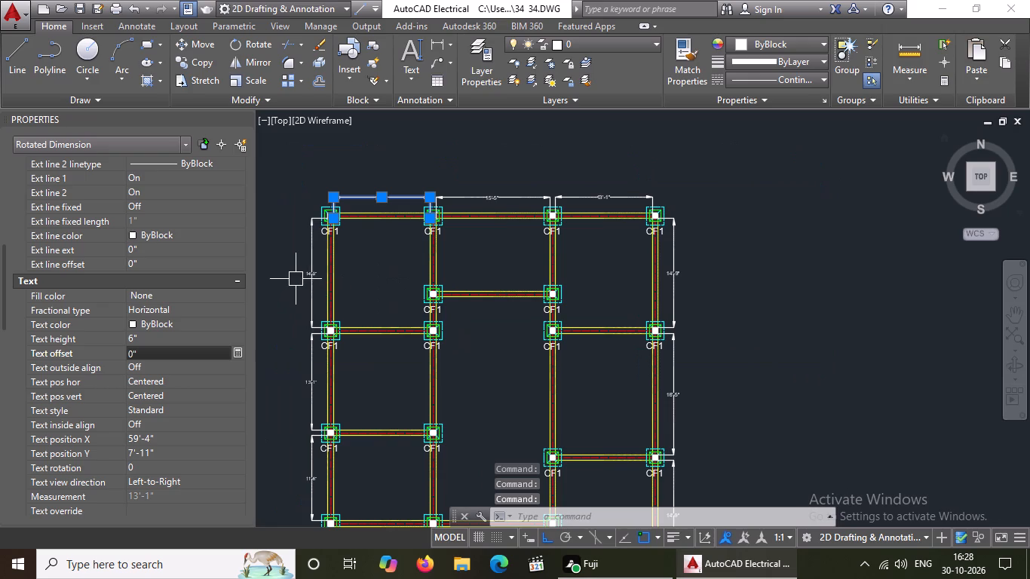
click(311, 268)
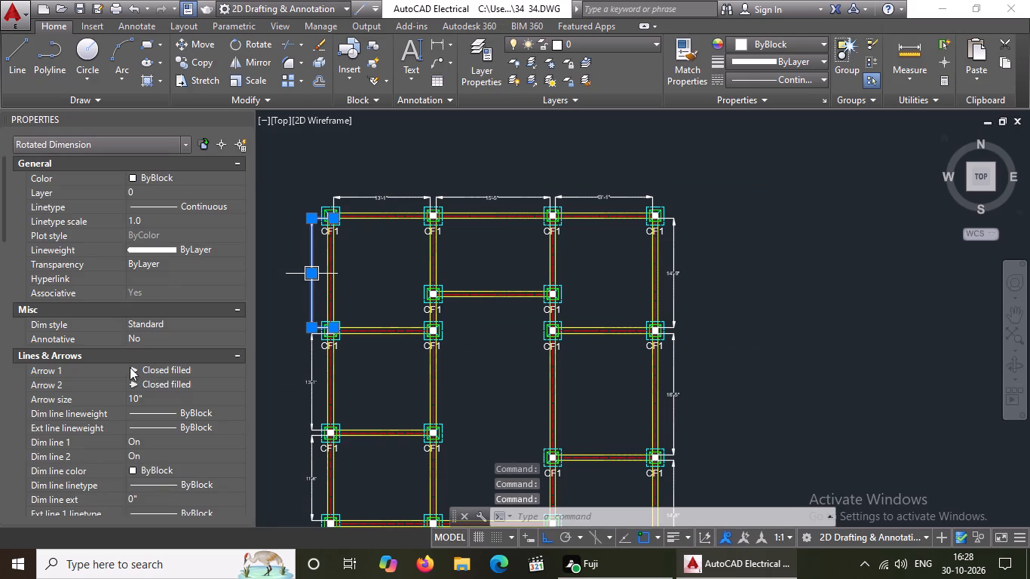
scroll(166, 373, down, 2)
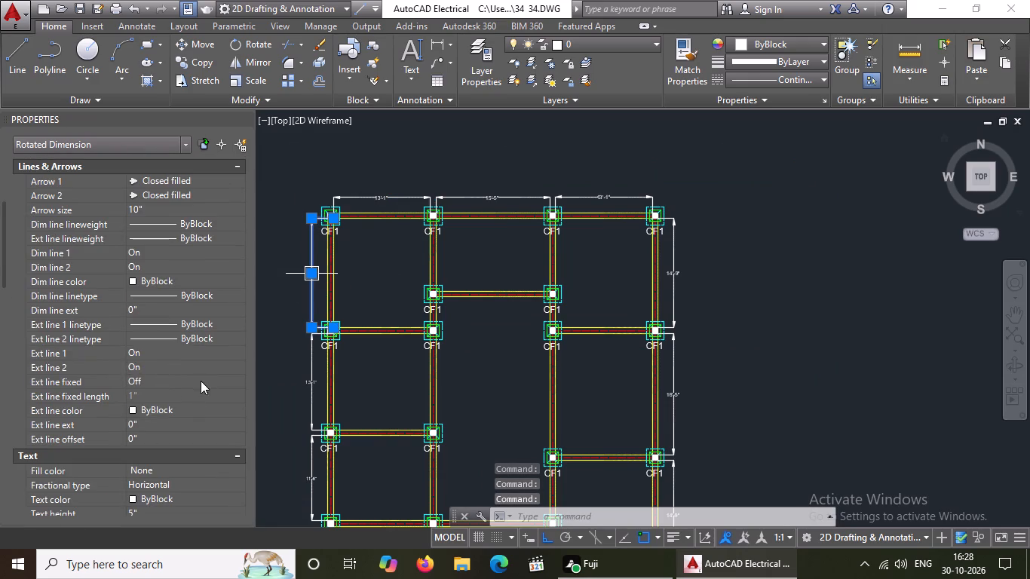
scroll(159, 427, down, 2)
click(155, 339)
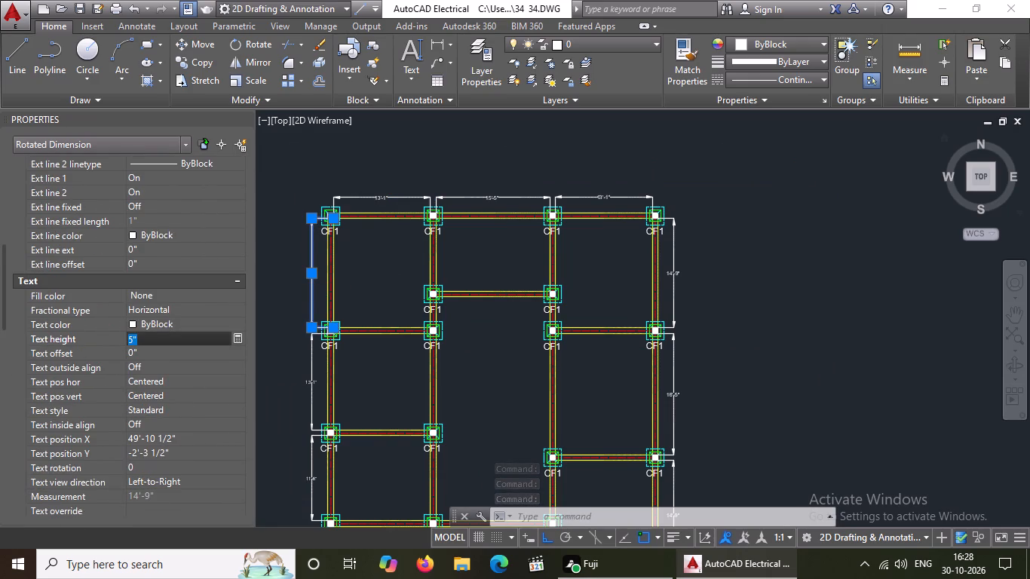
key(BackSpace)
key(BackSpace)
text(6")
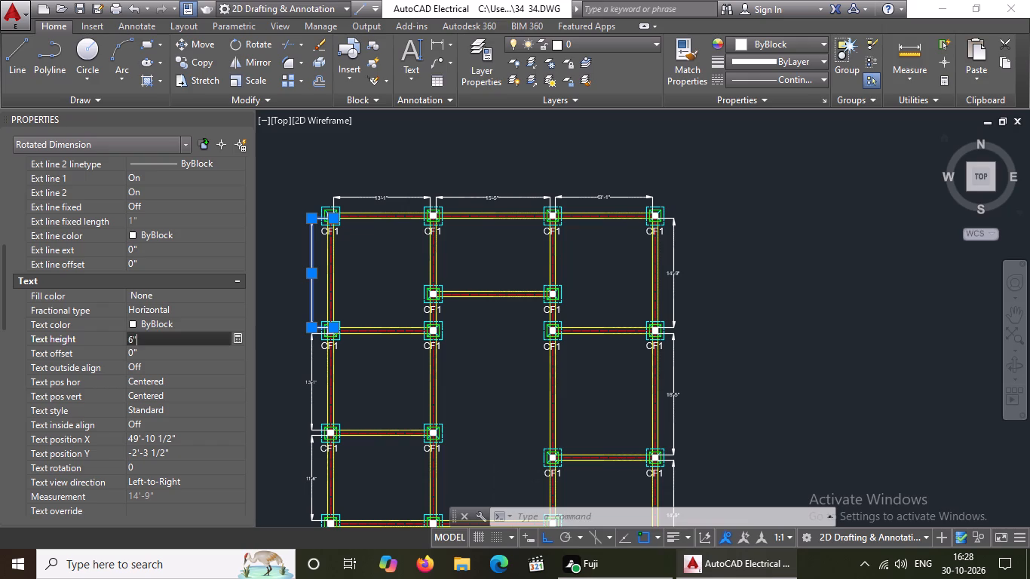
key(Return)
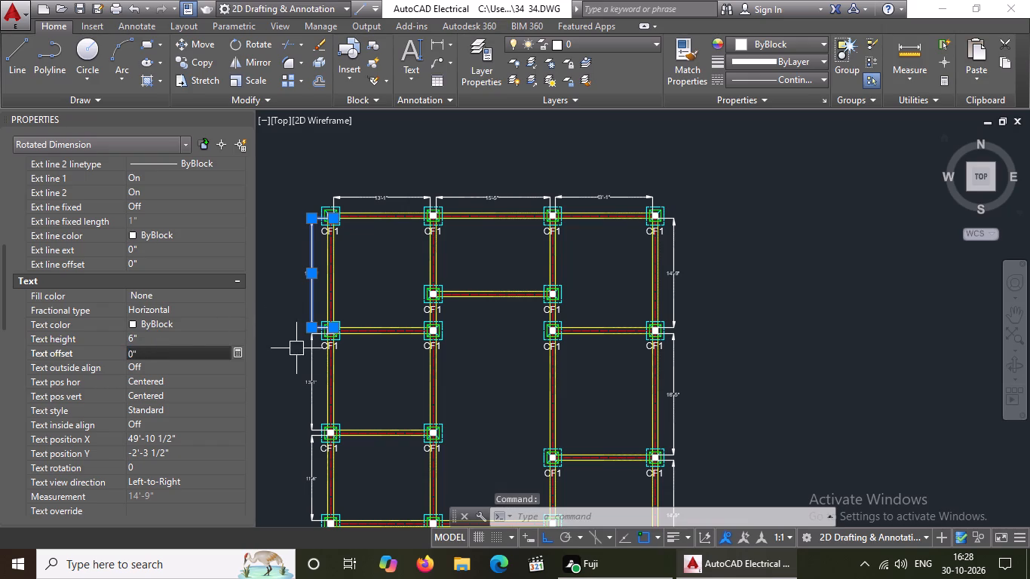
Set the text height to 6" for the 13'-1" dimension on the column plan's left side, and deselect it.
click(306, 378)
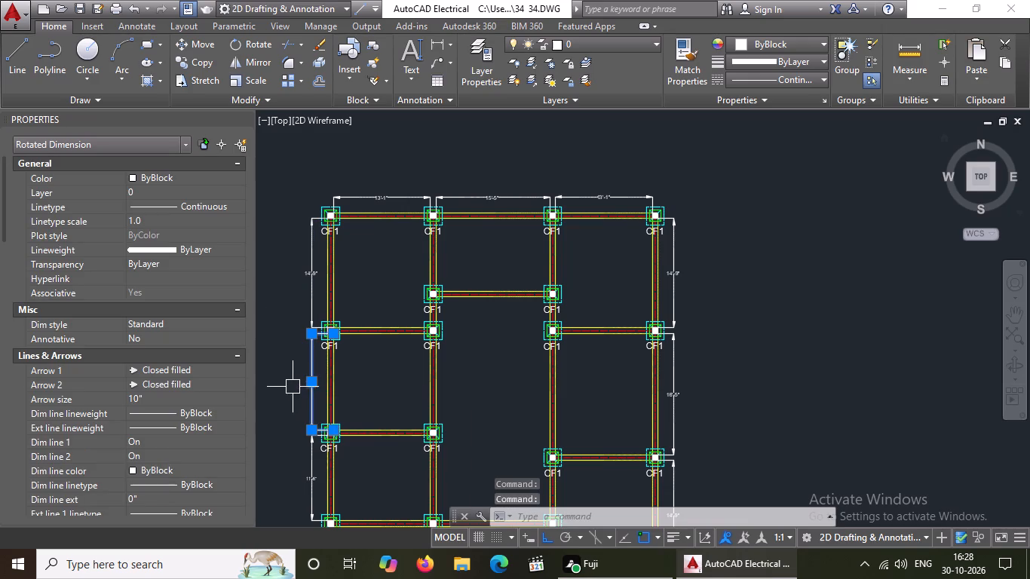
scroll(167, 383, down, 4)
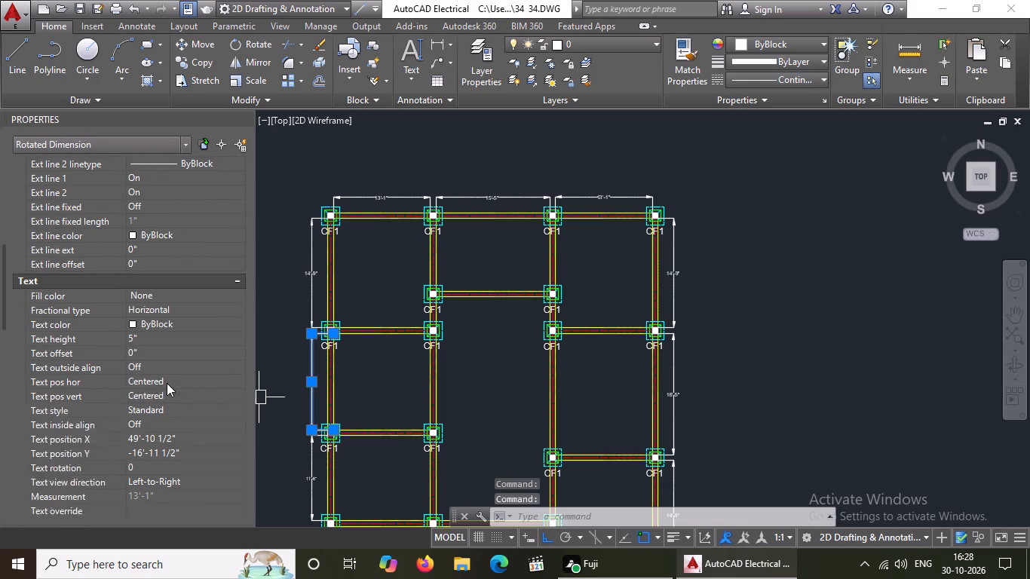
click(149, 332)
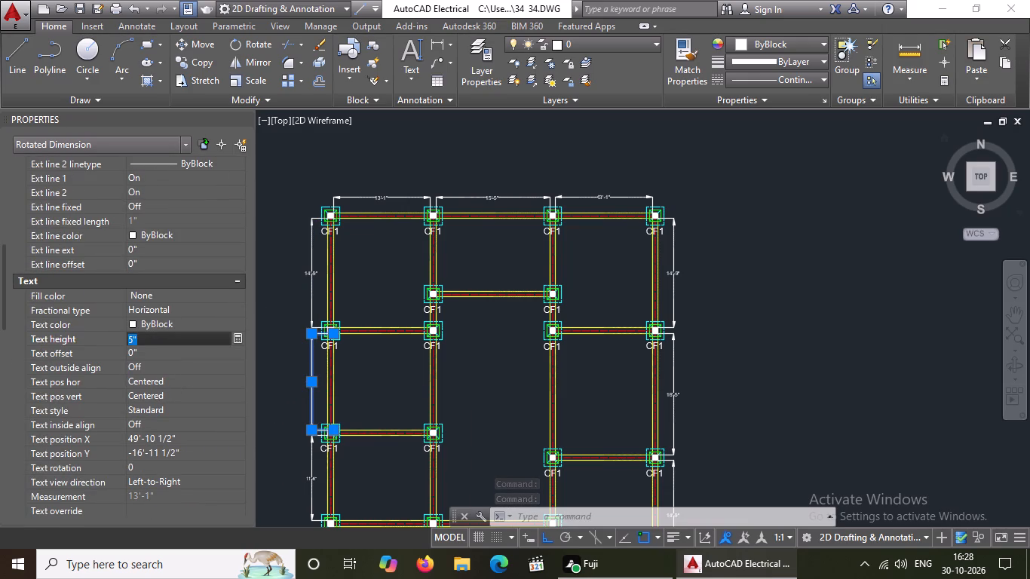
key(BackSpace)
key(BackSpace)
key(6)
key(shift+quotedbl)
key(Return)
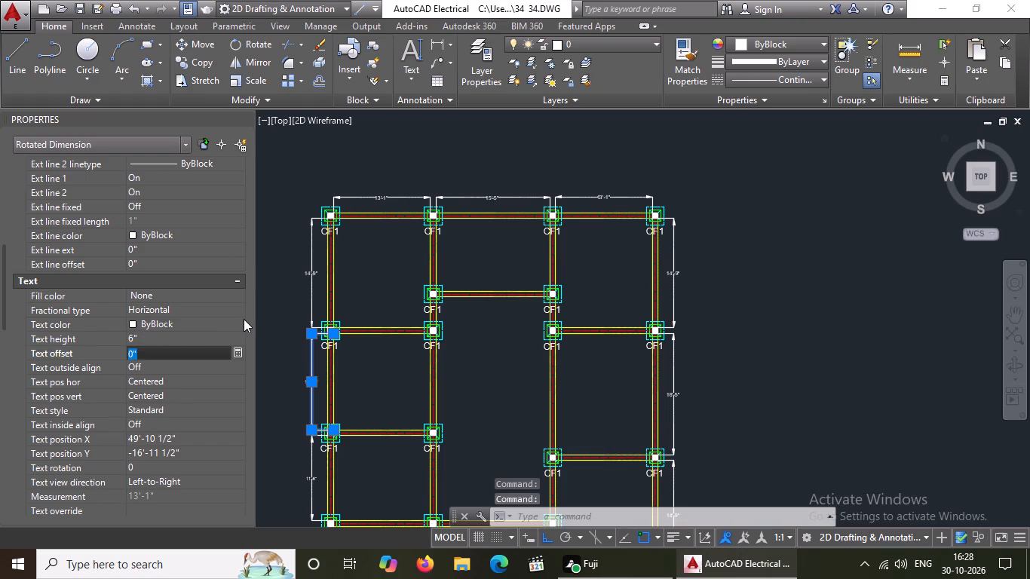
key(Escape)
key(Escape)
key(Escape)
key(Escape)
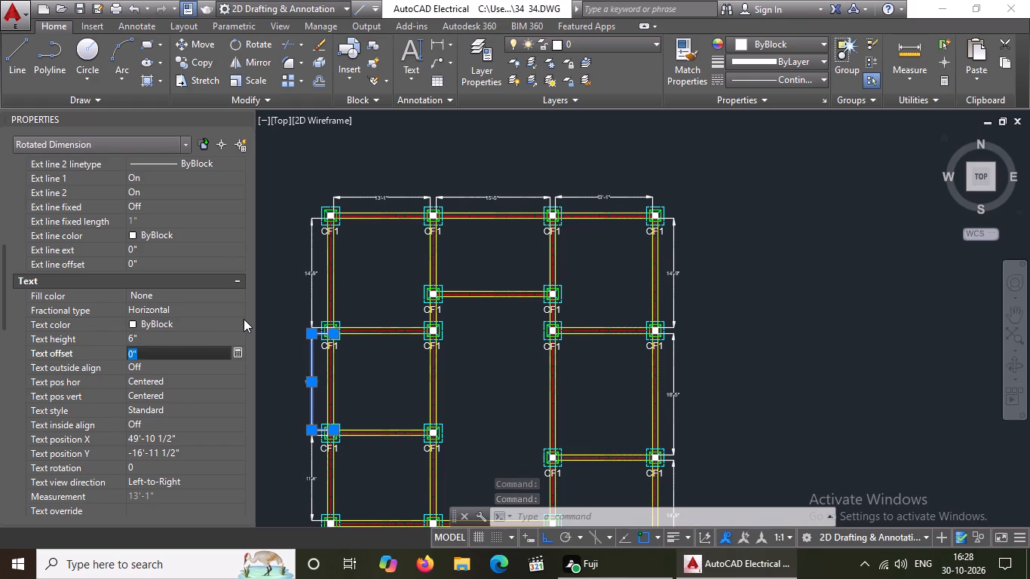
key(Escape)
Check the text height of the 14'-9" and 13'-1" dimensions on the column plan's left side.
click(317, 271)
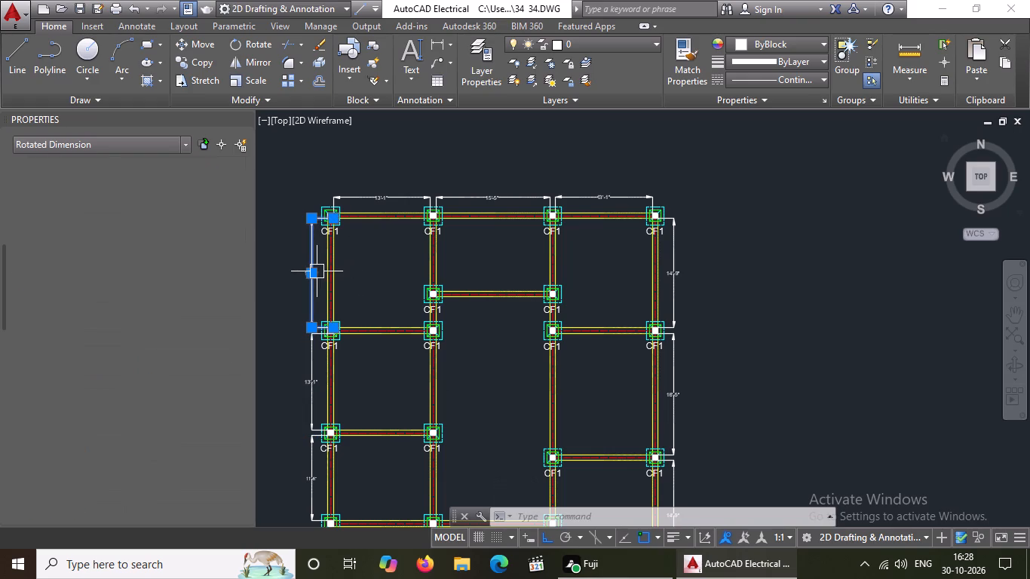
scroll(216, 415, down, 3)
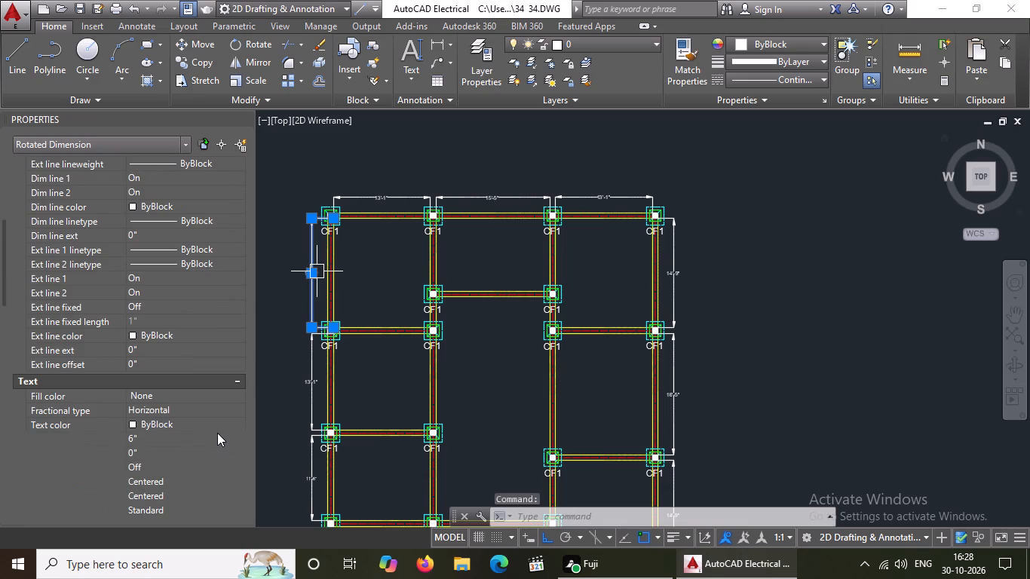
click(311, 383)
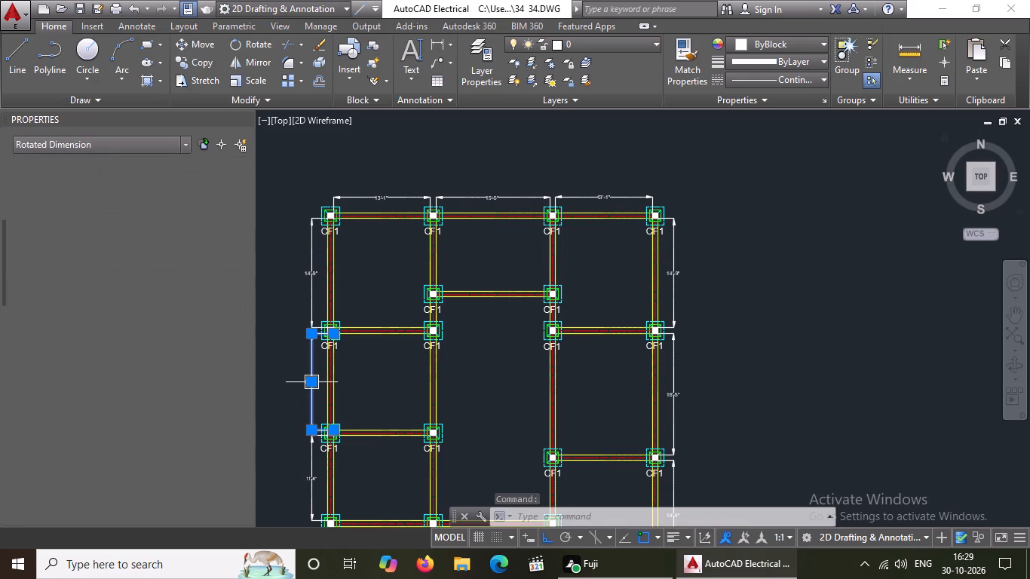
scroll(131, 422, down, 3)
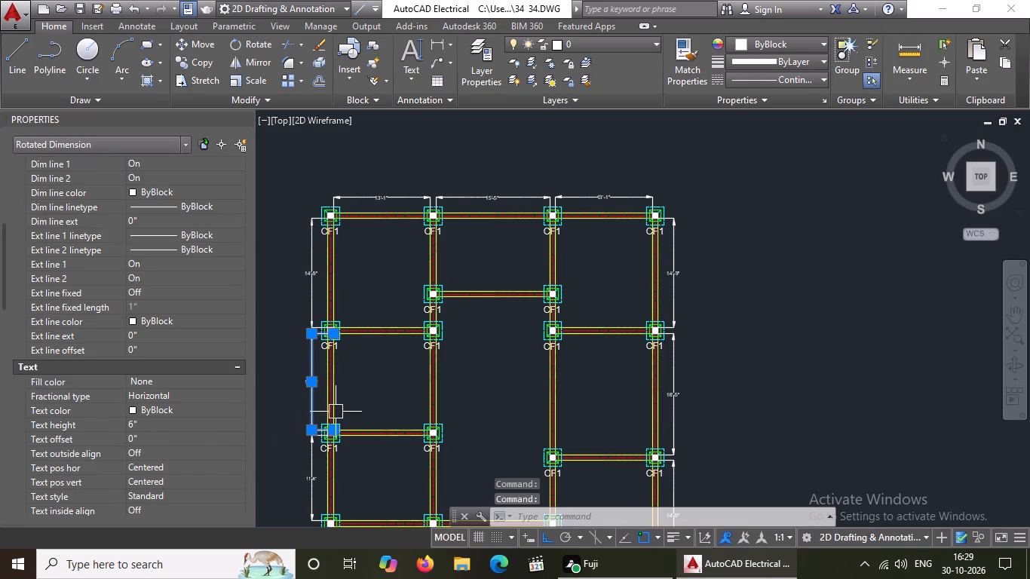
Set the text height to 6" for the 11'-6" dimension on the column plan's left side.
scroll(342, 409, down, 1)
scroll(323, 463, up, 2)
click(323, 437)
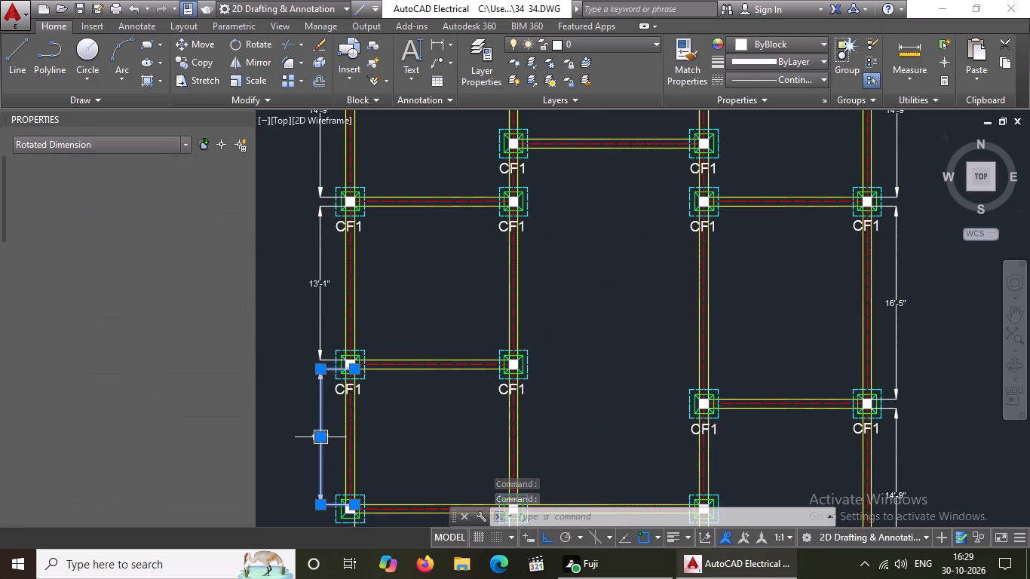
scroll(154, 429, down, 3)
click(155, 435)
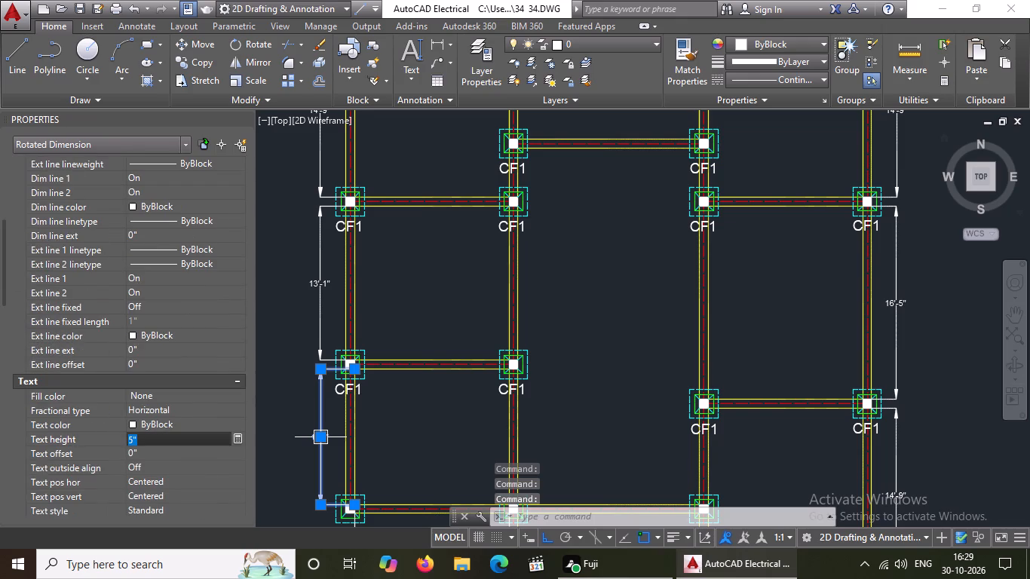
key(BackSpace)
key(BackSpace)
key(6)
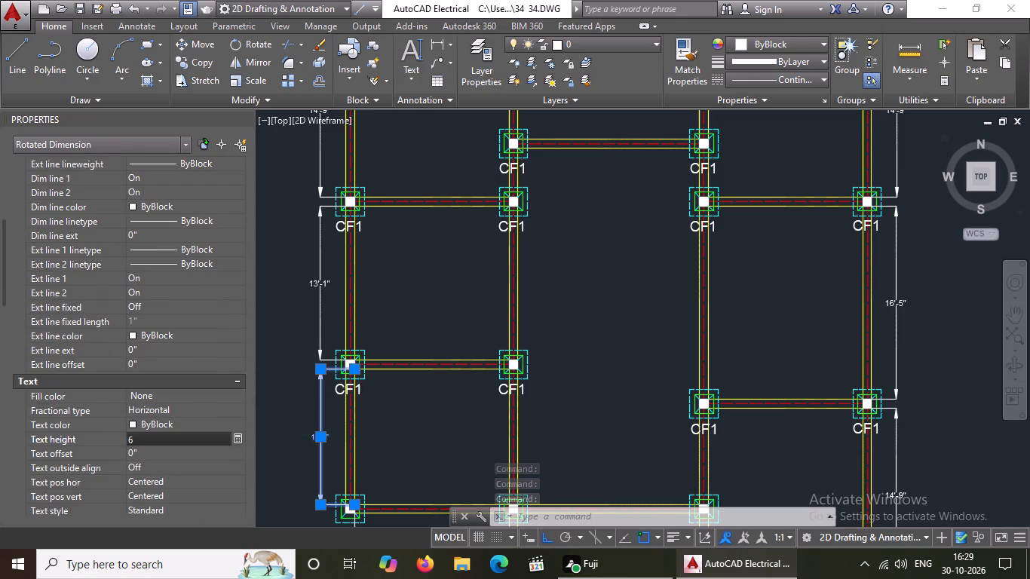
key(shift+quotedbl)
key(Return)
Set the text height to 6" for the left-hand 13'-1" dimension below the column plan, and deselect it.
scroll(470, 387, down, 2)
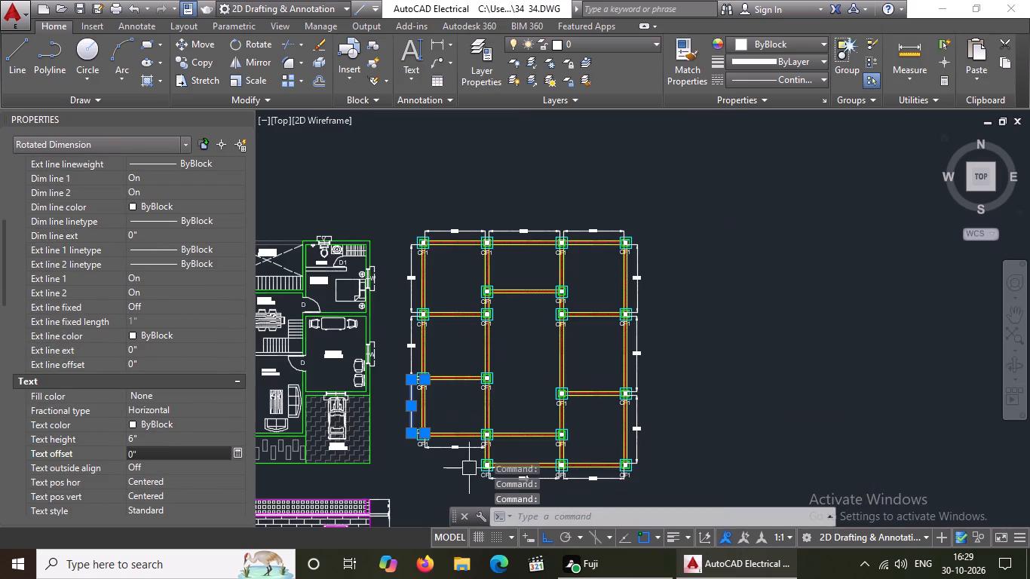
scroll(469, 468, up, 2)
click(425, 418)
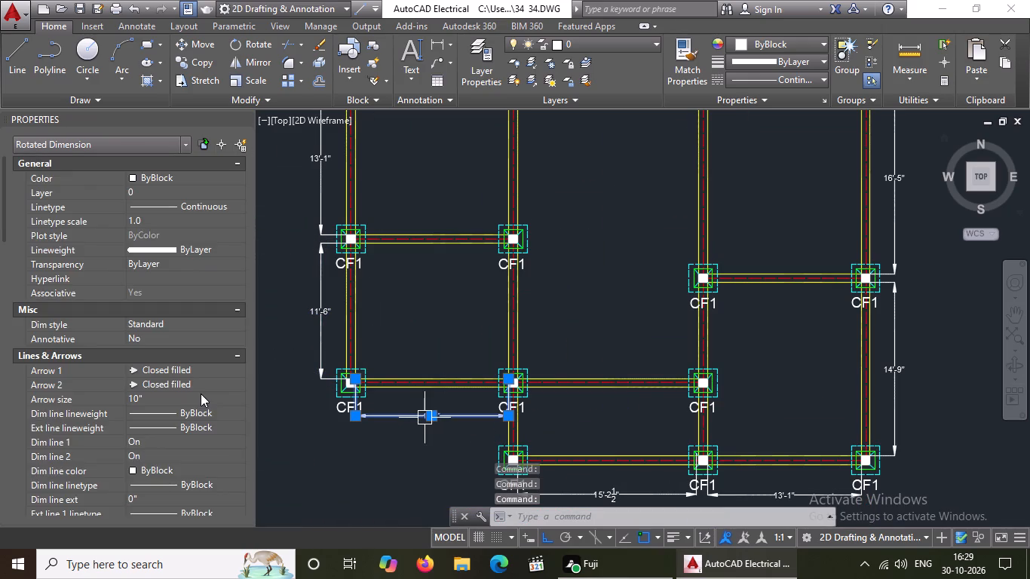
scroll(201, 394, down, 3)
click(140, 424)
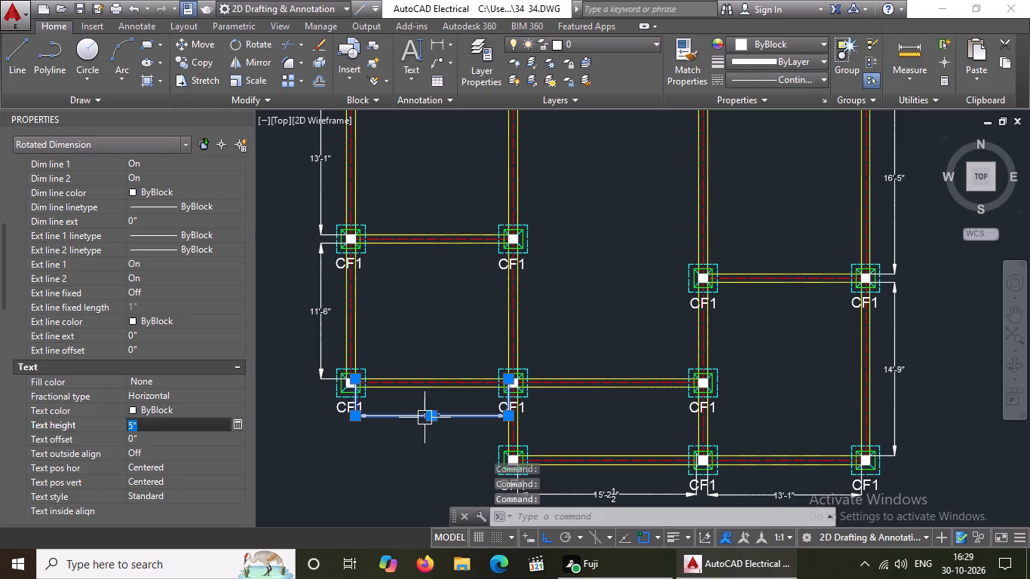
key(BackSpace)
key(BackSpace)
text(6")
key(Return)
scroll(435, 399, down, 3)
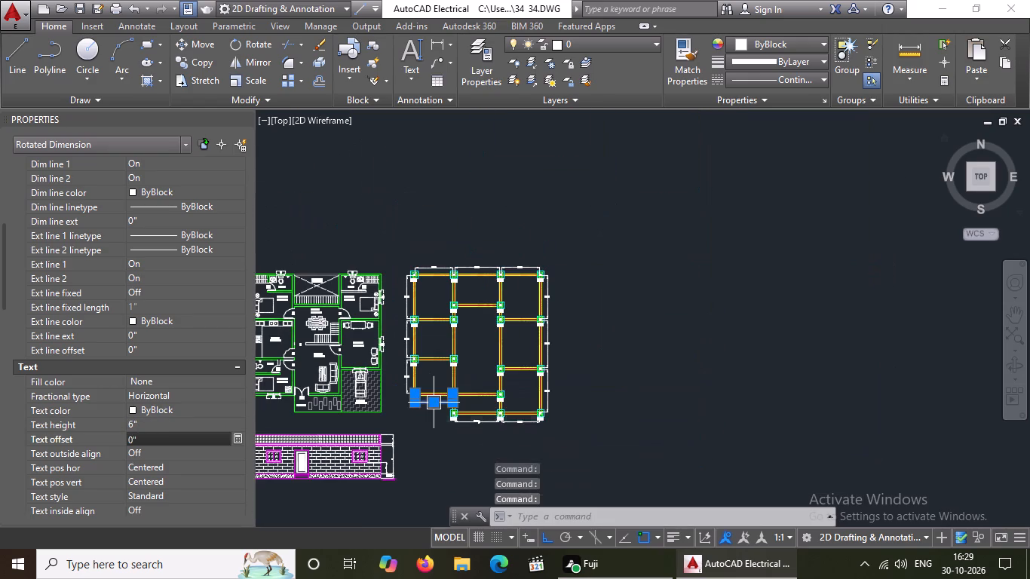
scroll(457, 433, up, 1)
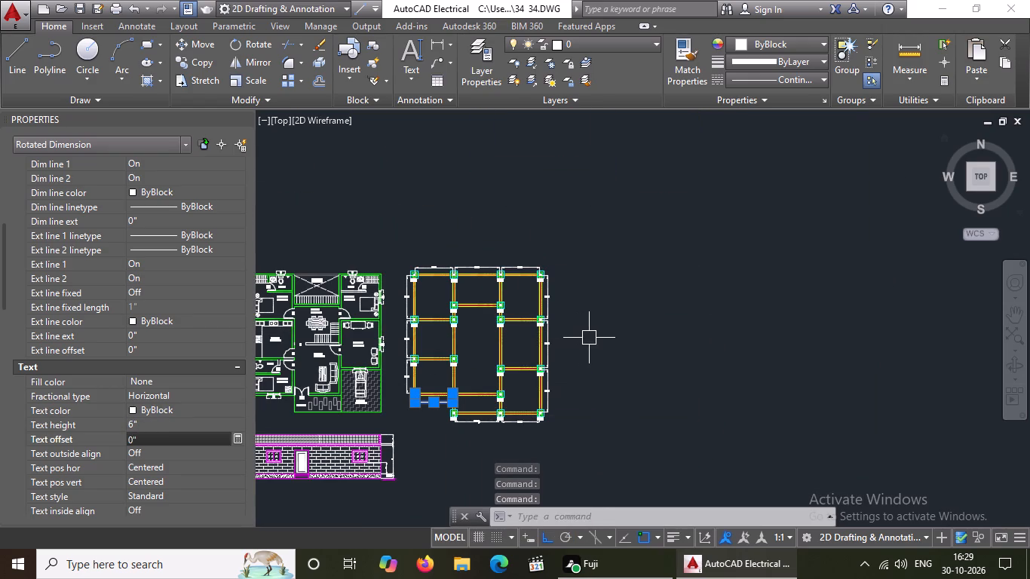
key(Escape)
key(Escape)
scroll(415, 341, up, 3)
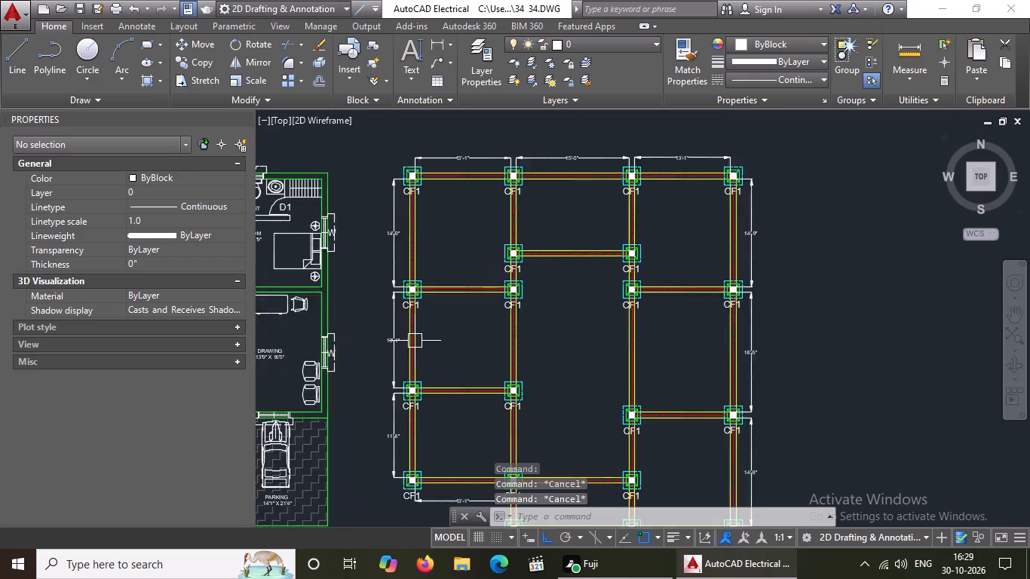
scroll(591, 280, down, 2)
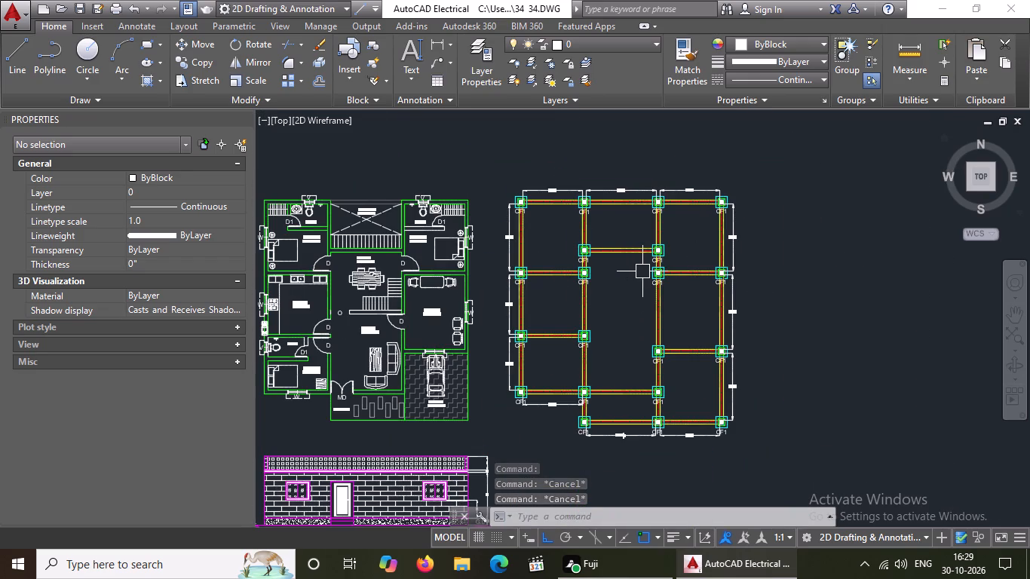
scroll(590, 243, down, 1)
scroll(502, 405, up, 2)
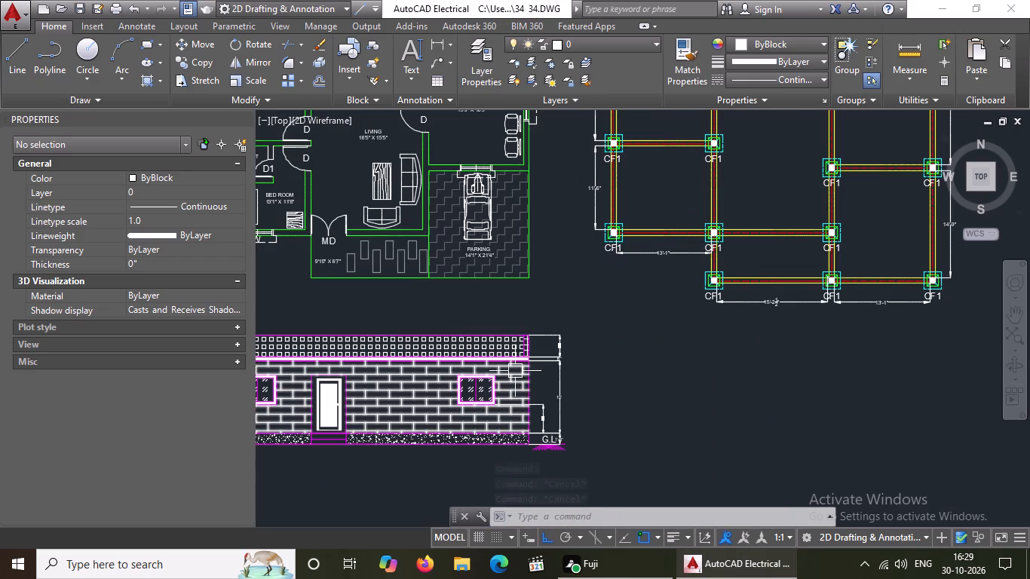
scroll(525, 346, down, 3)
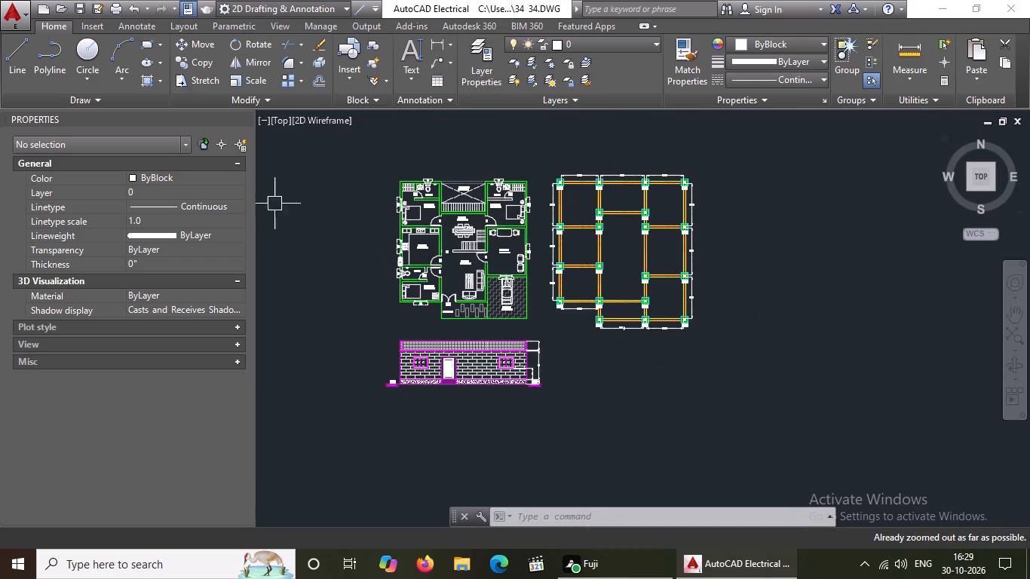
Close the Properties palette.
click(245, 119)
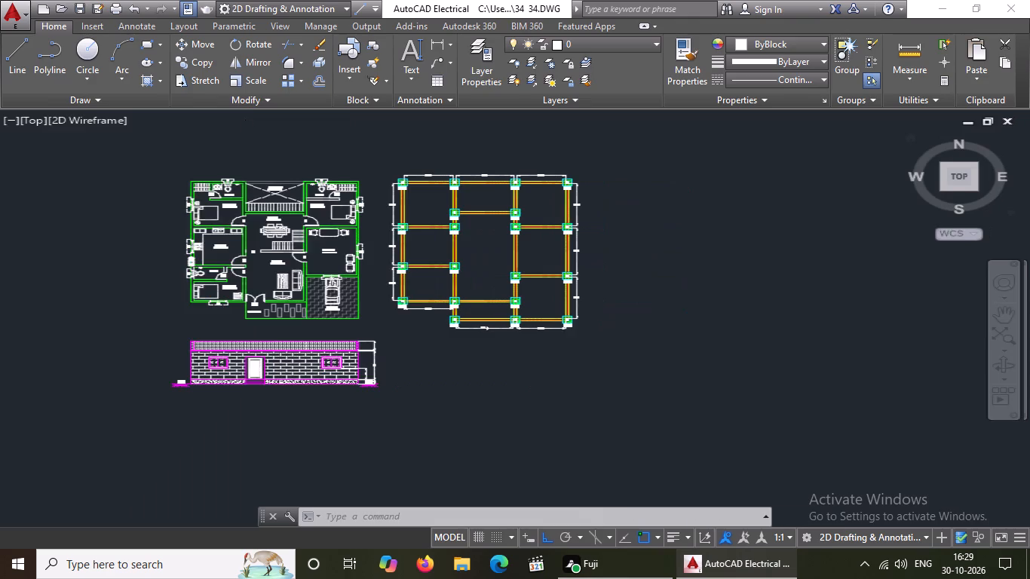
Examine the column plan's dimension text and arrows on all sides, along with the neighbouring floor plan and elevation.
scroll(376, 287, down, 1)
scroll(588, 358, up, 2)
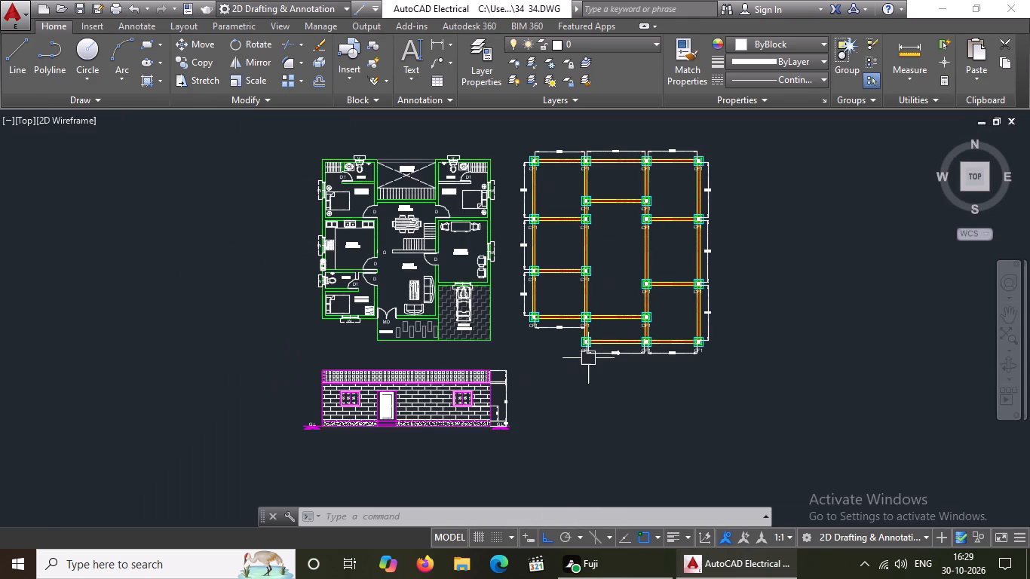
scroll(762, 337, up, 2)
scroll(748, 332, down, 2)
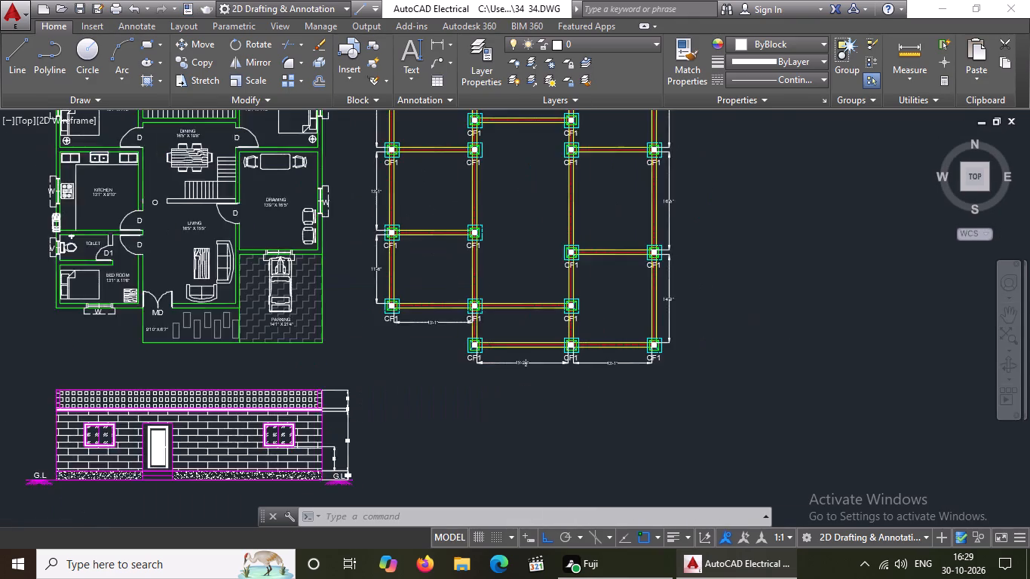
scroll(718, 186, up, 2)
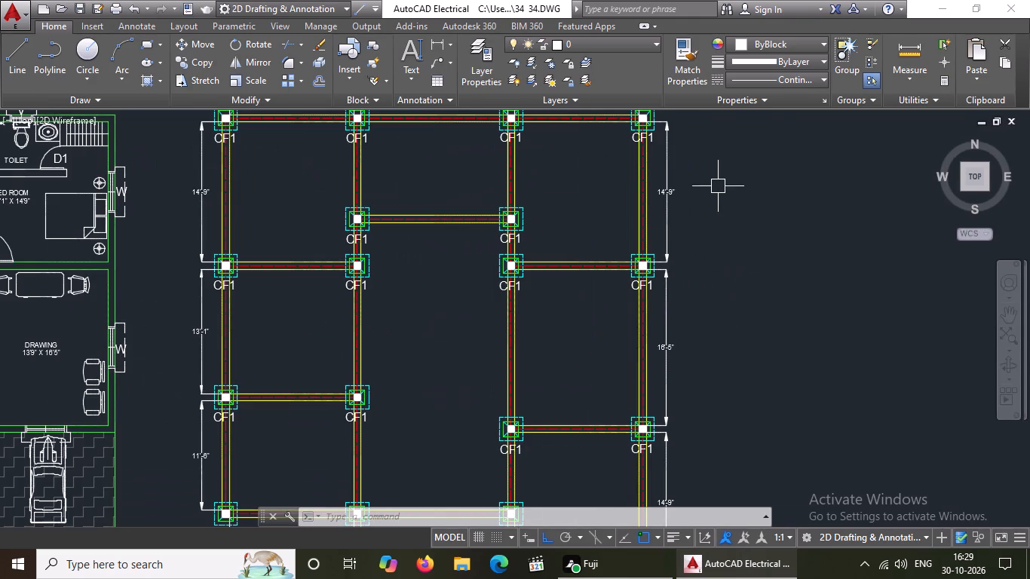
scroll(331, 274, down, 2)
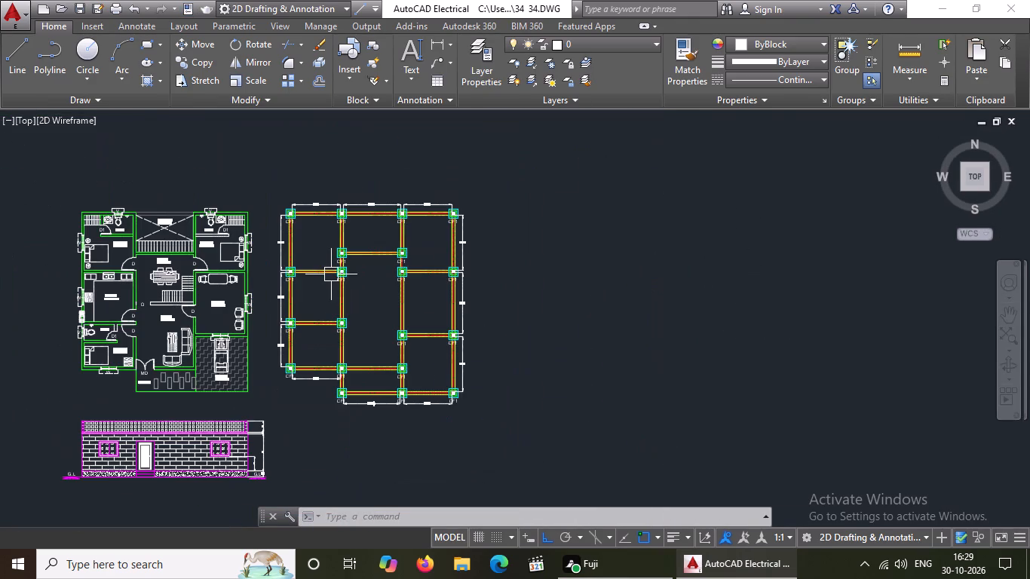
scroll(180, 493, up, 2)
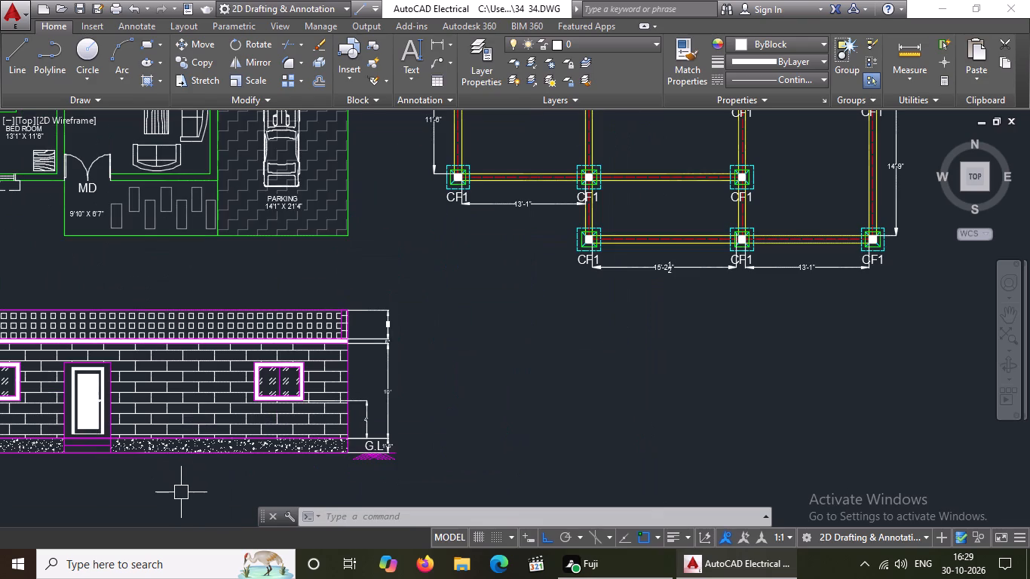
scroll(200, 478, down, 1)
scroll(268, 390, down, 2)
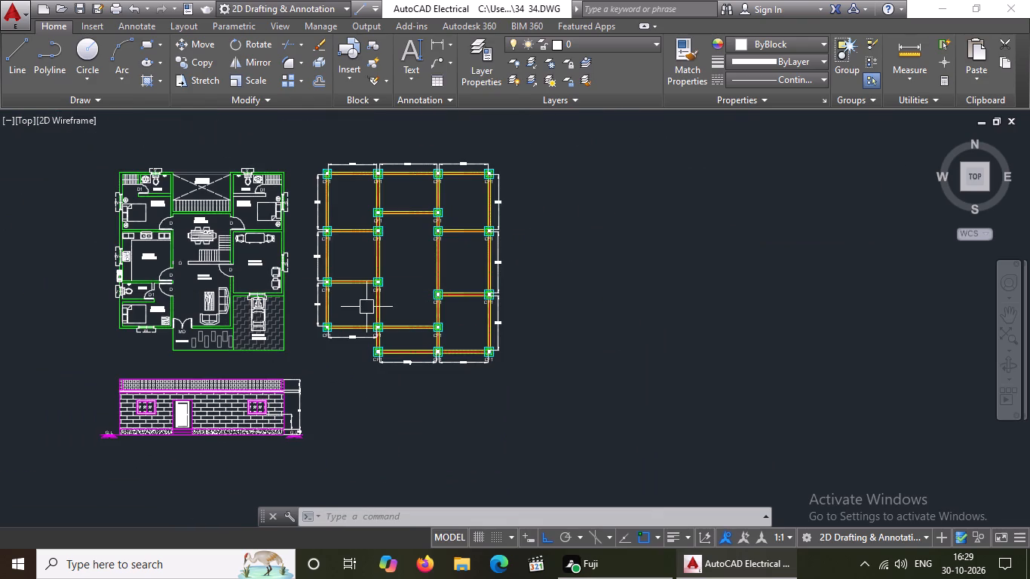
scroll(356, 169, up, 5)
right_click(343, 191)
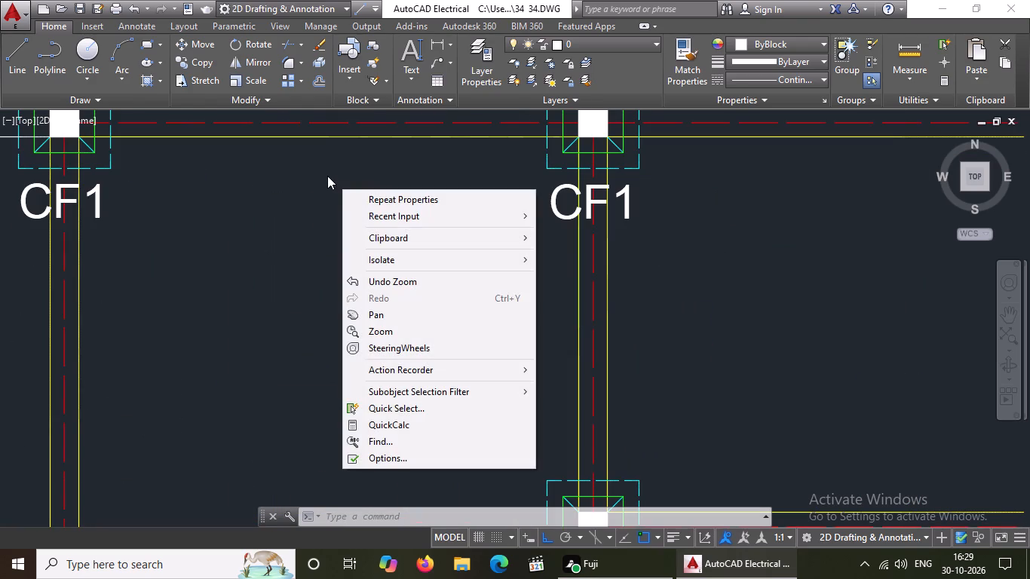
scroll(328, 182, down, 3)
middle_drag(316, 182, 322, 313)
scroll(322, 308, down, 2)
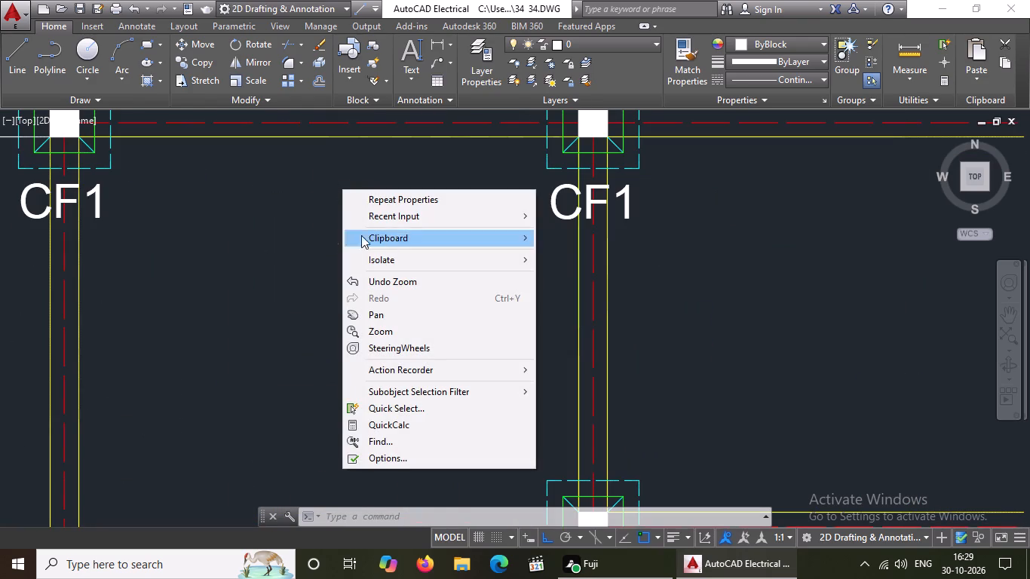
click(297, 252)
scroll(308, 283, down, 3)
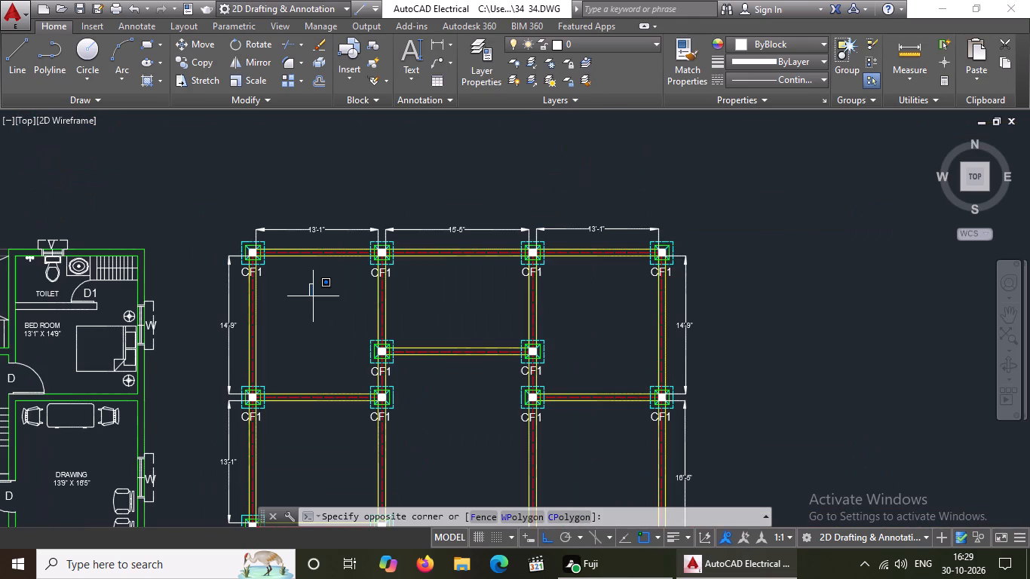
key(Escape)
Delete the two yellow lines between the first and second columns of the column plan's top row, below the 13'-1" dimension.
scroll(305, 231, up, 4)
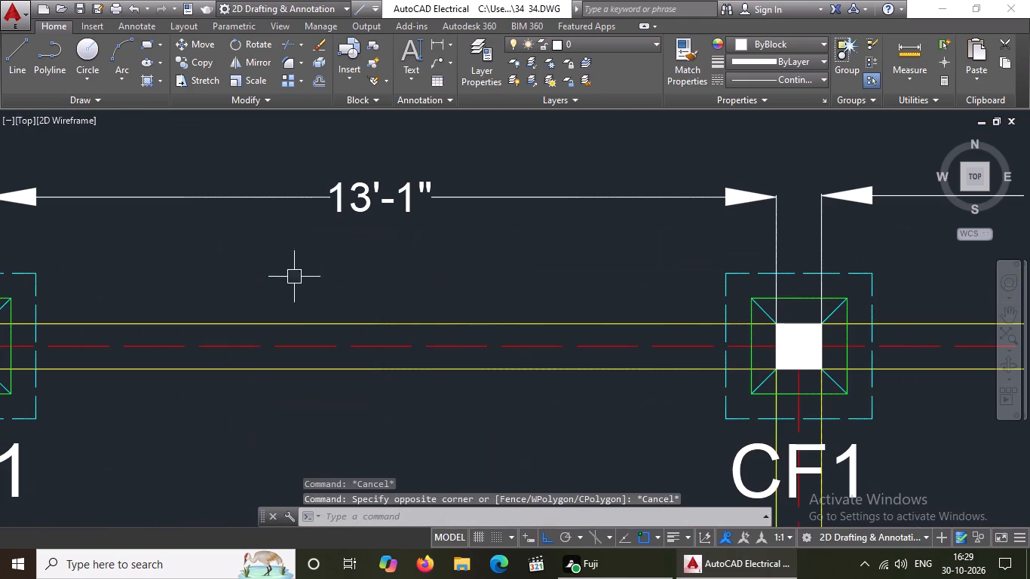
click(296, 321)
key(Delete)
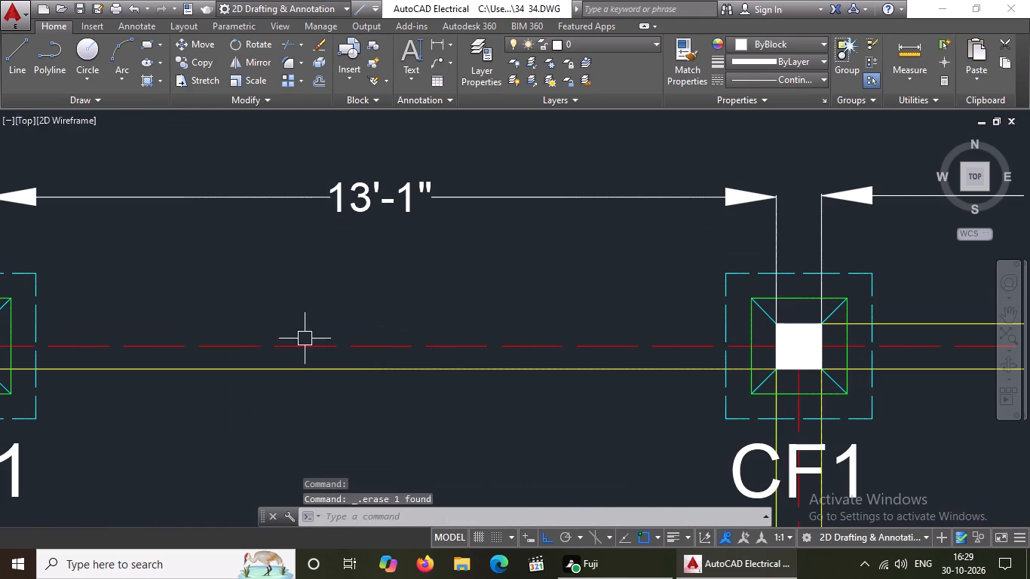
click(330, 374)
key(Delete)
Delete the two yellow lines between the second and third columns of the top row, below the 15'-5" dimension.
scroll(330, 372, down, 3)
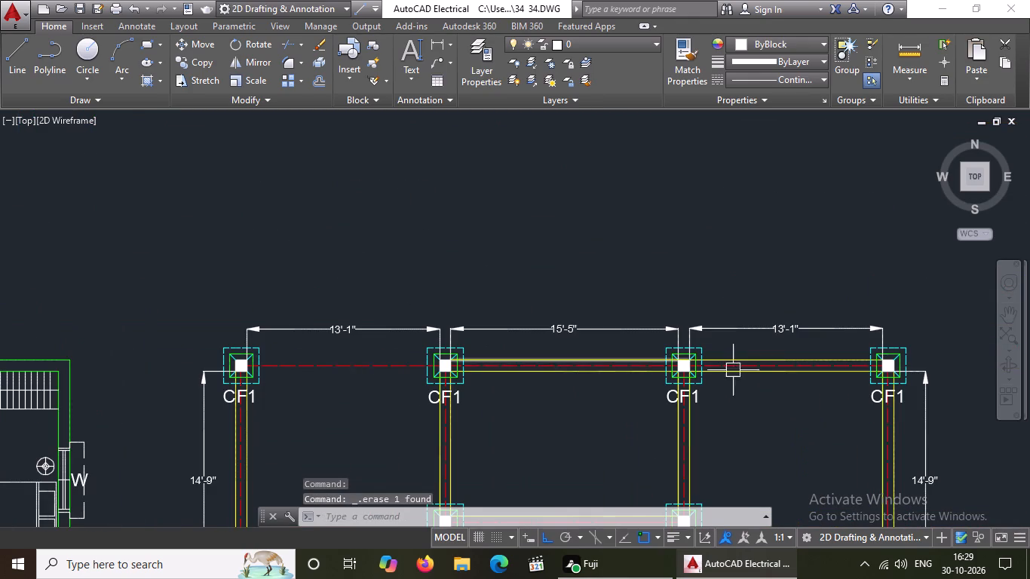
scroll(603, 366, up, 3)
click(582, 349)
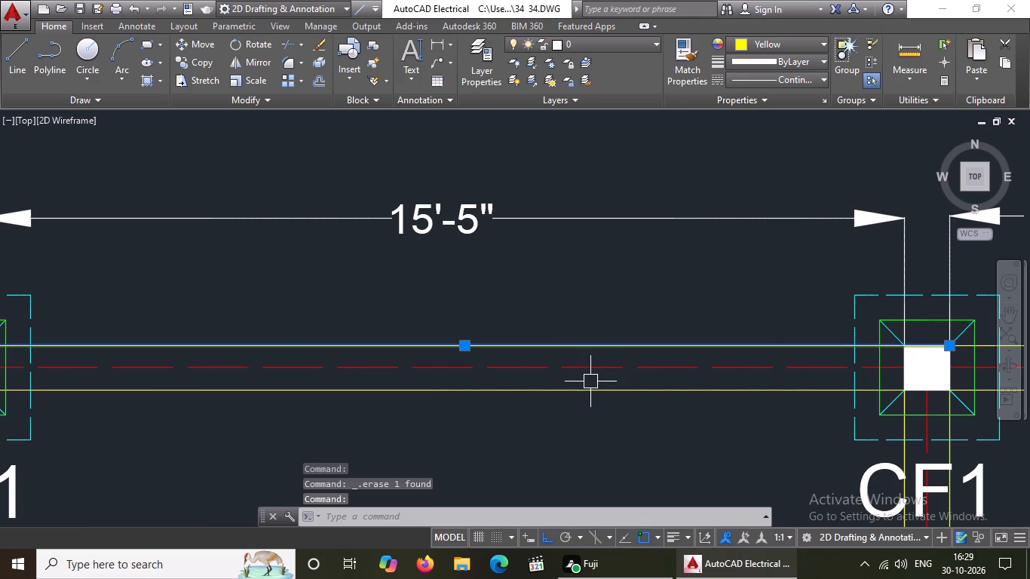
key(Delete)
click(580, 391)
key(Delete)
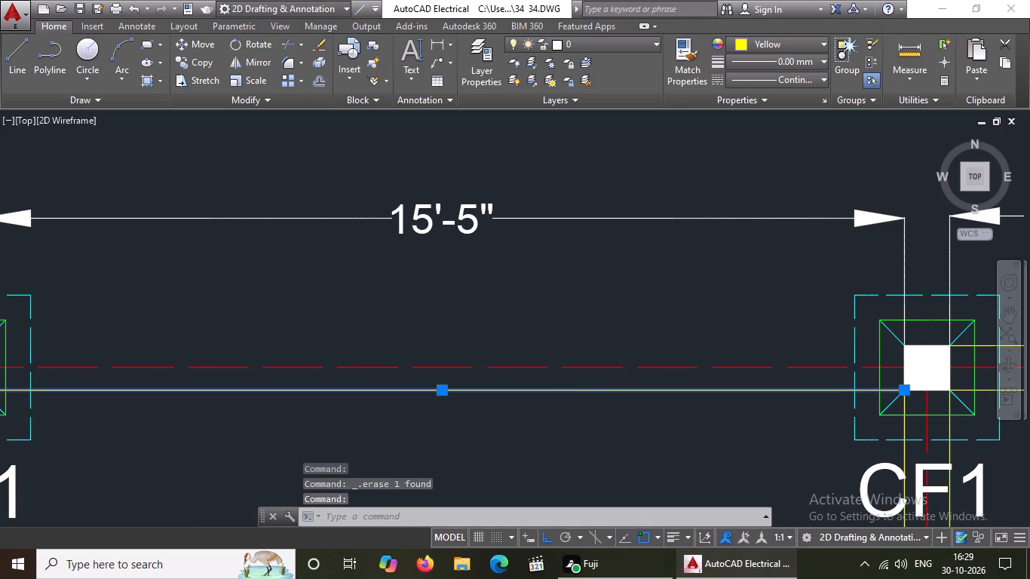
Delete the two yellow lines between the third and fourth columns of the top row, below the right-hand 13'-1" dimension.
scroll(536, 363, down, 6)
scroll(637, 364, up, 4)
click(615, 350)
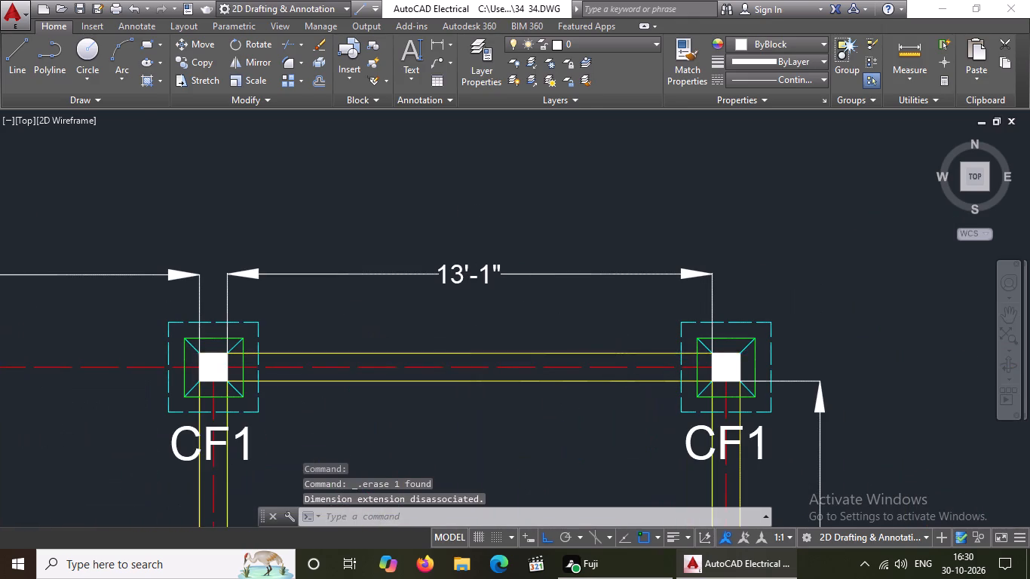
key(Delete)
click(601, 388)
key(Delete)
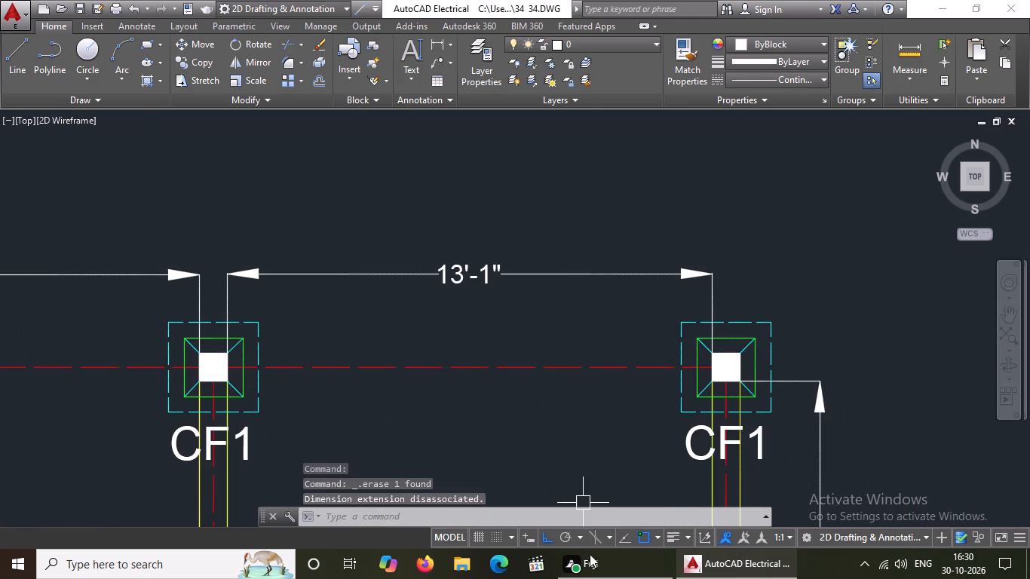
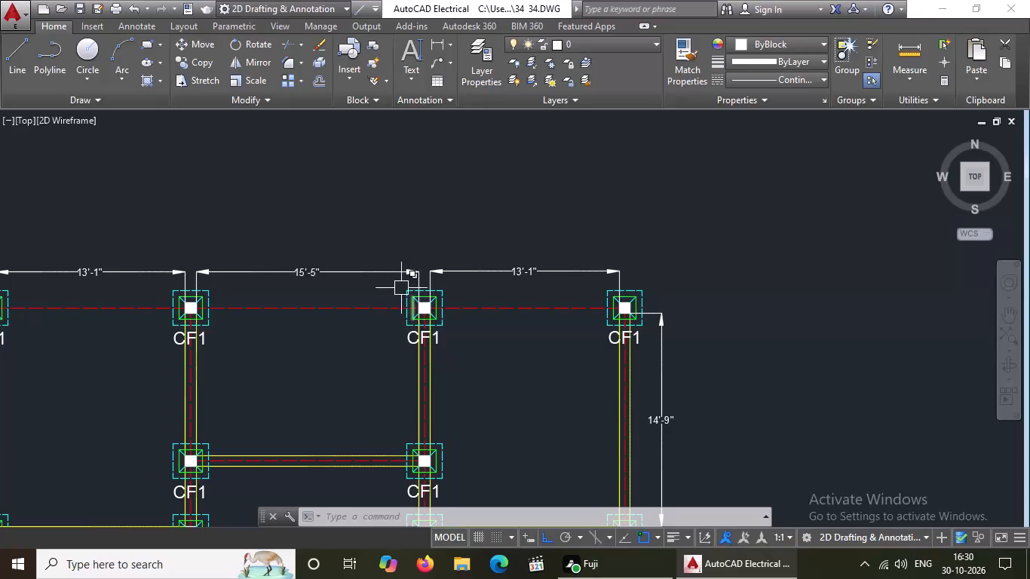
Delete the two yellow lines and the overlapping green line between the outer columns beside the right-hand 14'-9" dimension.
scroll(400, 286, up, 1)
scroll(402, 286, down, 3)
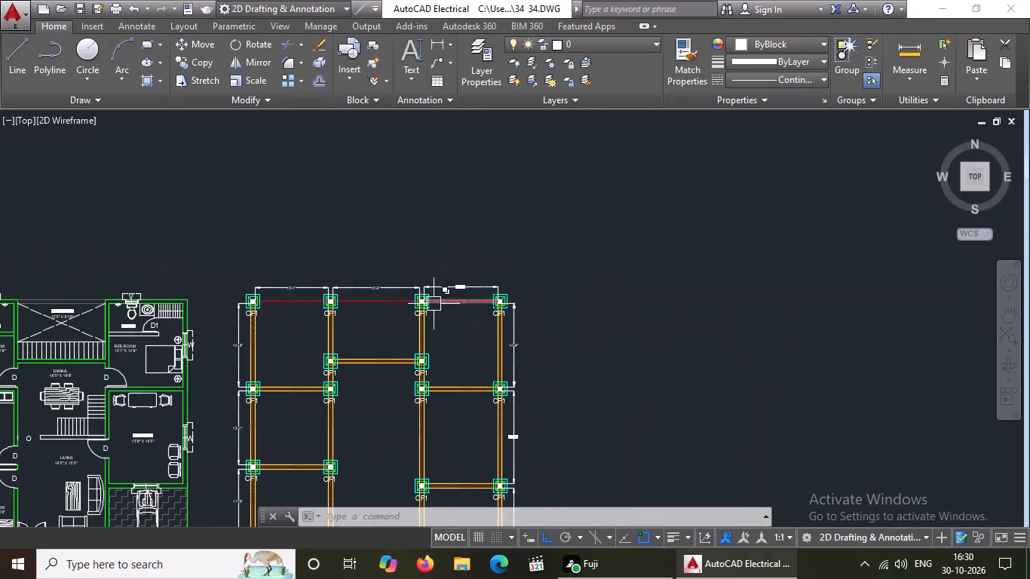
scroll(469, 350, up, 3)
click(574, 290)
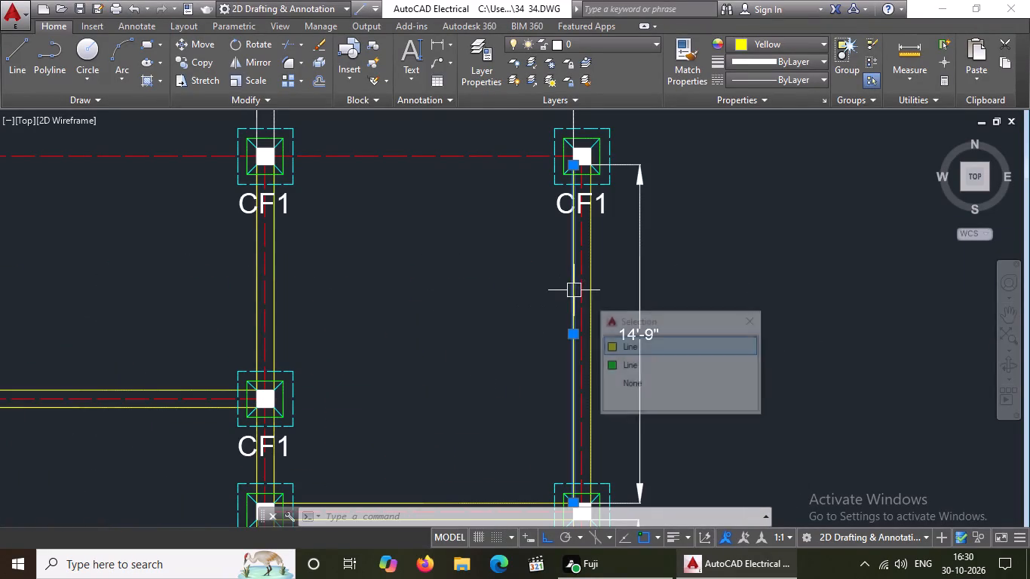
key(Delete)
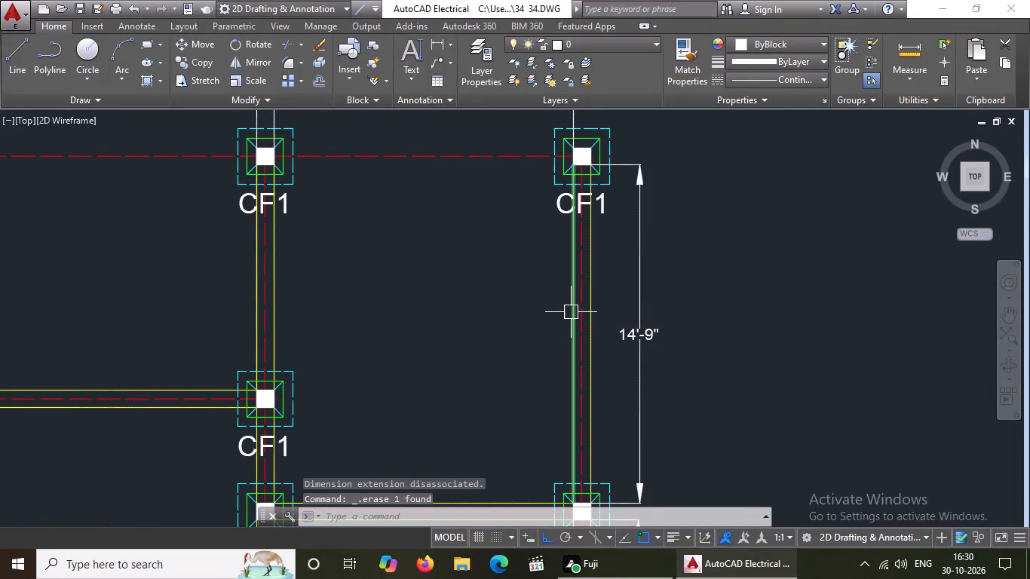
click(572, 312)
key(Delete)
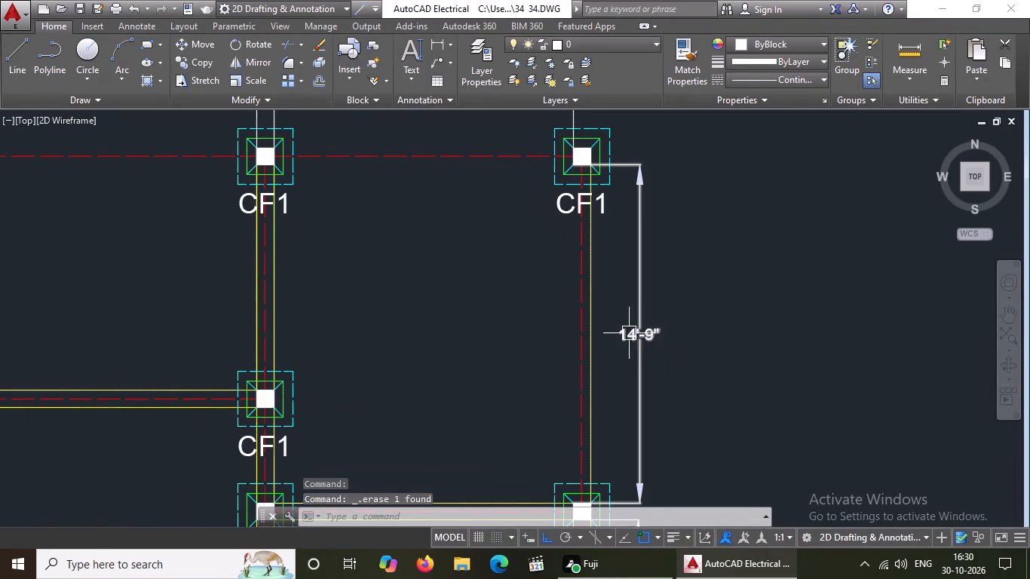
click(590, 335)
key(Delete)
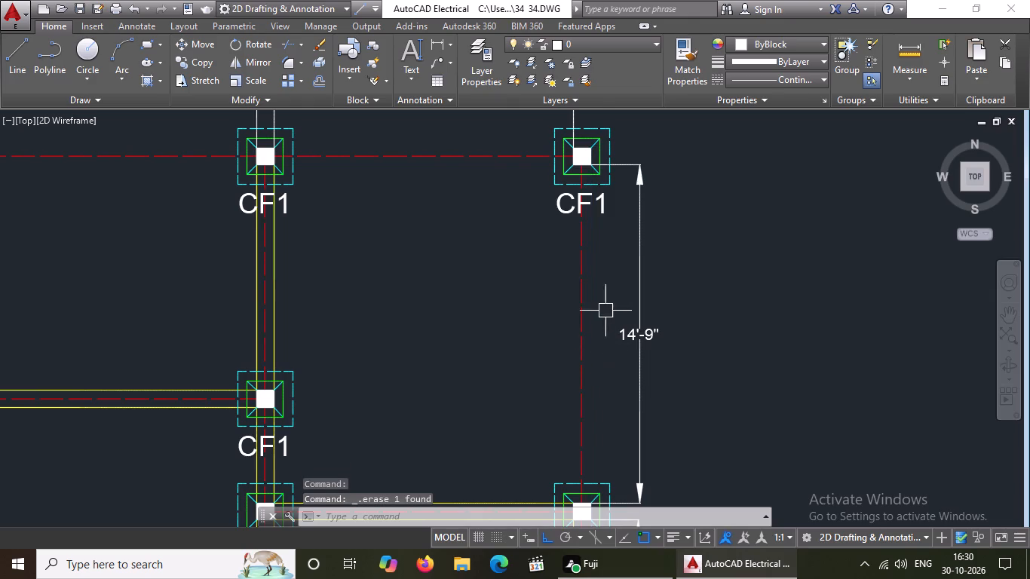
Delete the vertical yellow lines and the overlapping lines between the top row's third column and the inner column below it.
scroll(605, 310, down, 3)
scroll(513, 319, up, 4)
click(546, 268)
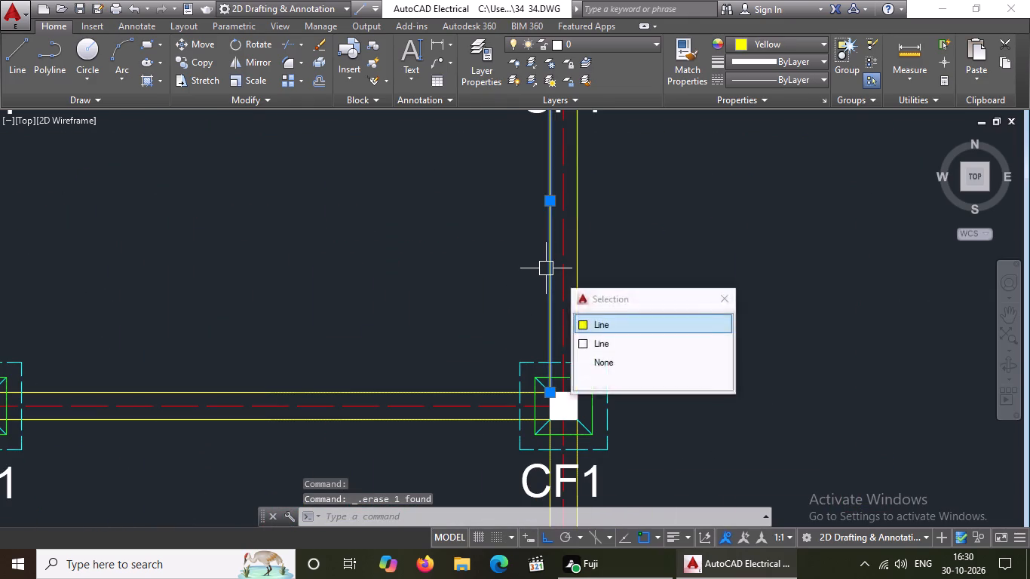
key(Delete)
click(547, 294)
key(Delete)
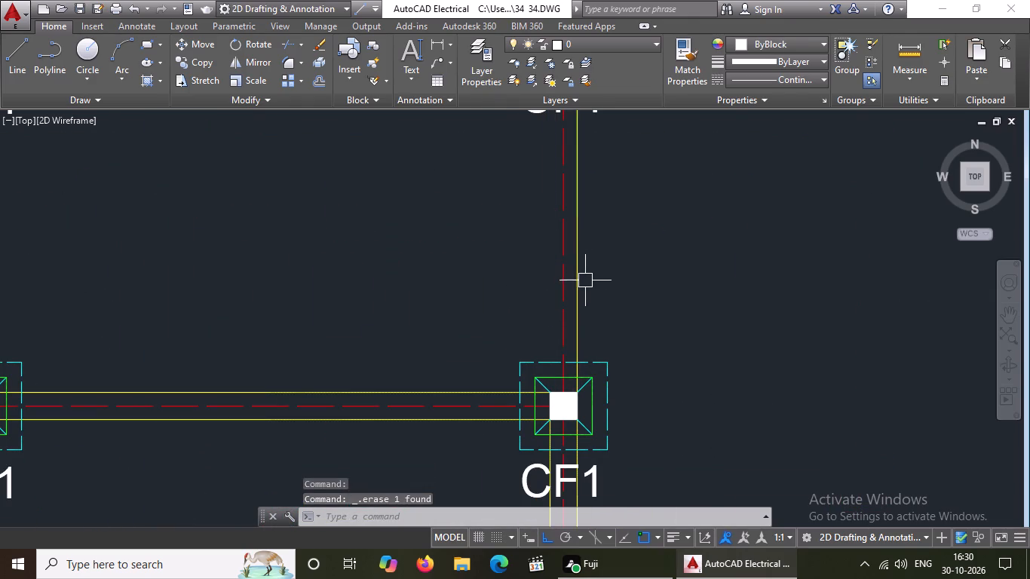
click(578, 290)
key(Delete)
click(575, 219)
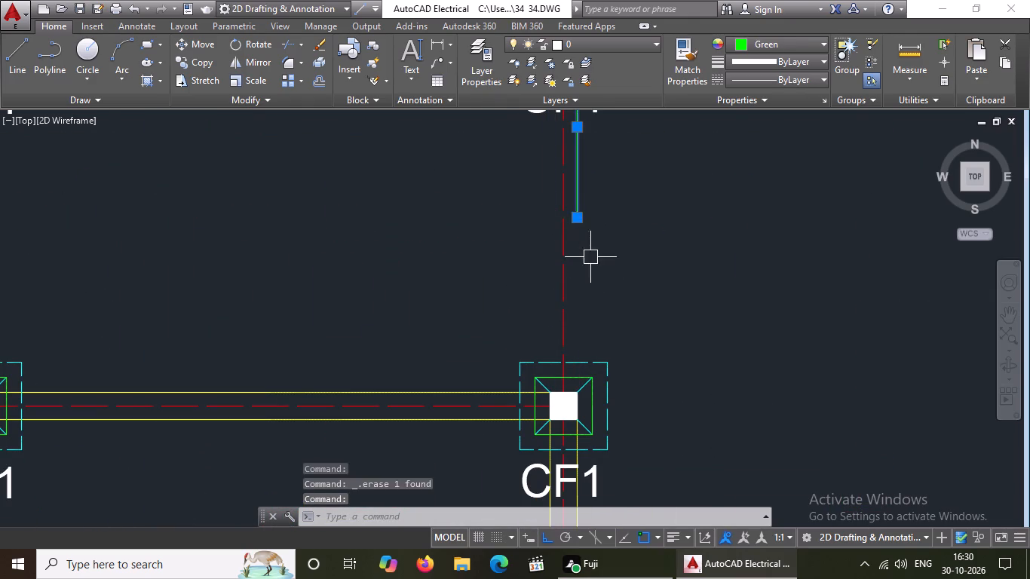
key(Delete)
Delete the vertical yellow lines and the overlapping green line between the top row's second column and the inner column below it.
scroll(595, 288, down, 6)
scroll(585, 282, up, 3)
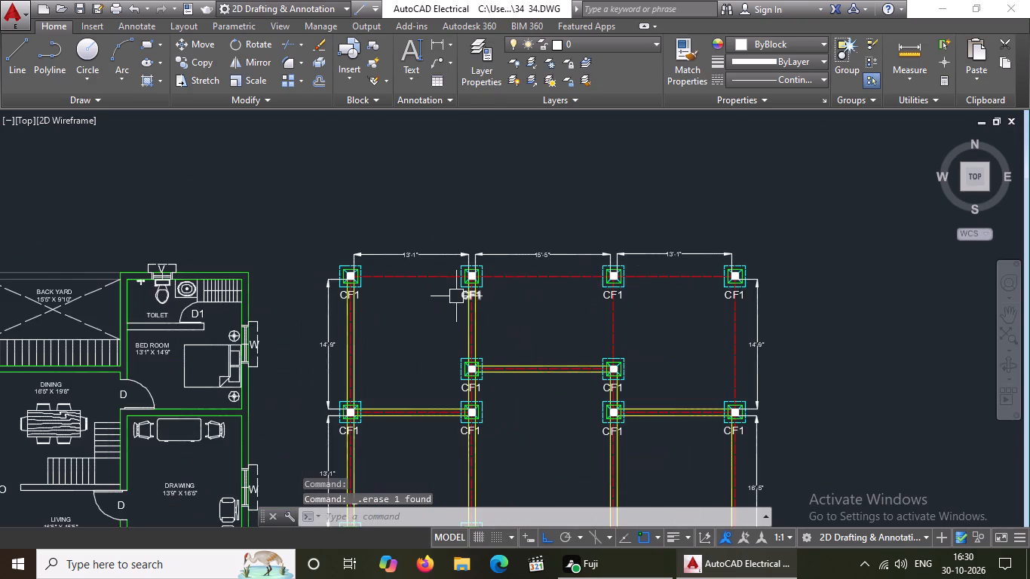
scroll(456, 297, up, 3)
click(492, 338)
key(Delete)
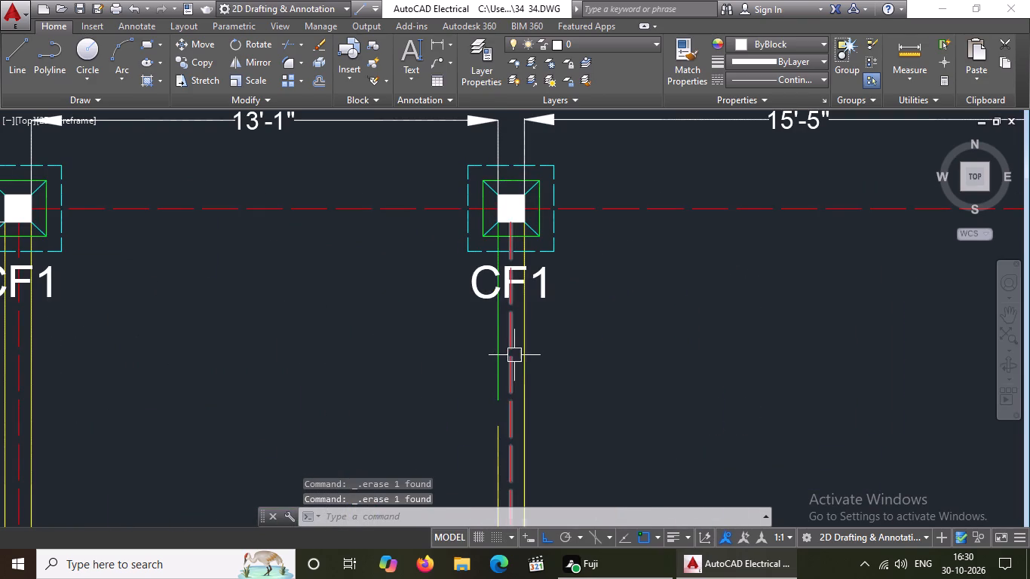
click(496, 372)
key(Delete)
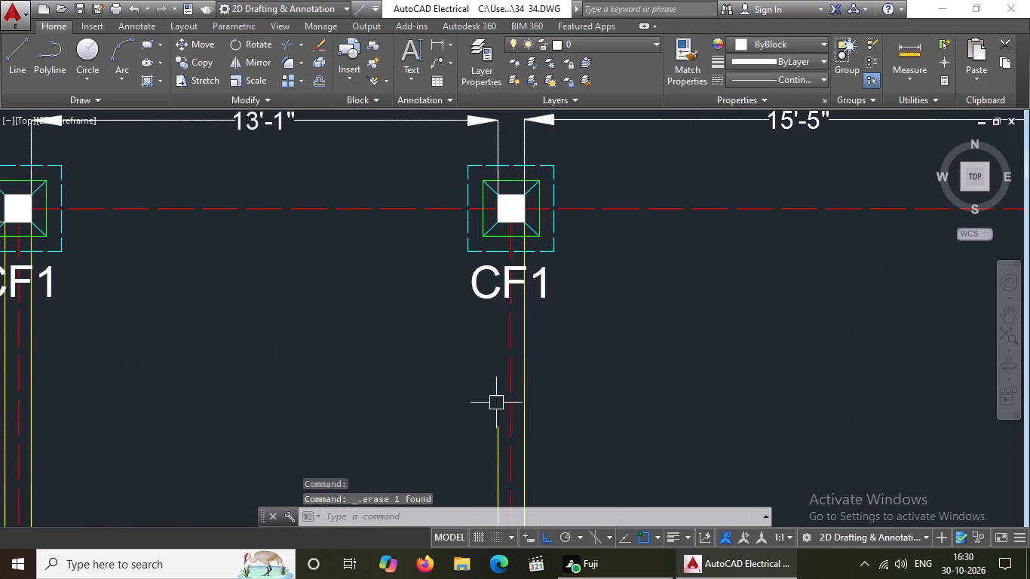
click(498, 430)
key(Delete)
key(Delete)
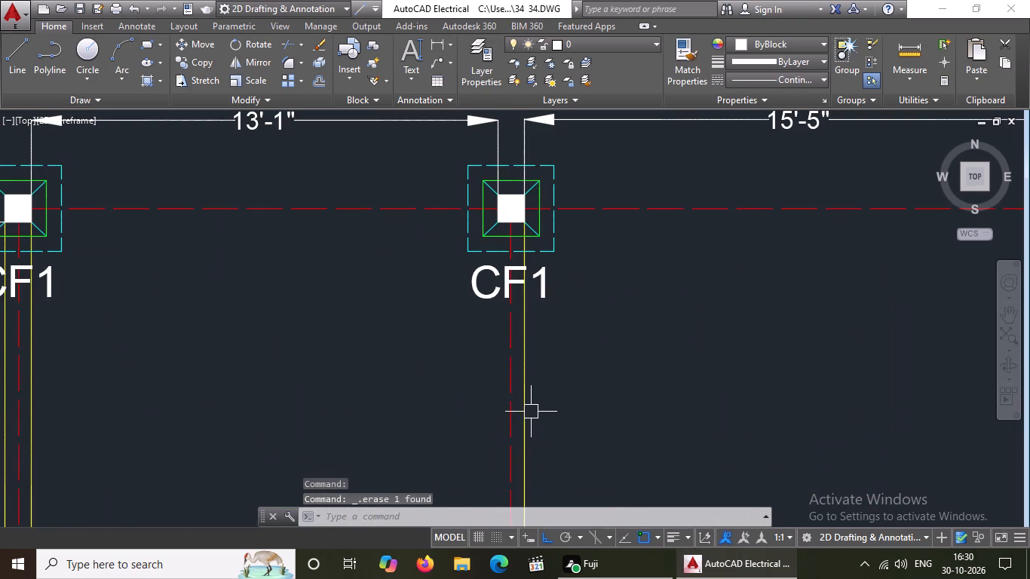
double_click(523, 418)
key(Delete)
Delete the two vertical yellow lines between the outer columns beside the left-hand 14'-9" dimension.
scroll(557, 338, down, 6)
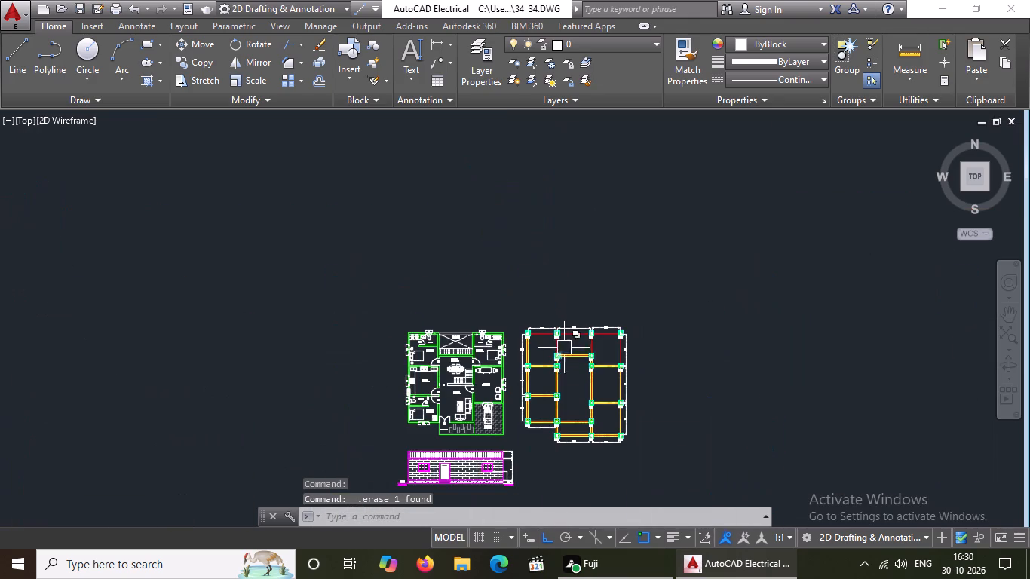
scroll(557, 366, up, 4)
scroll(383, 300, up, 2)
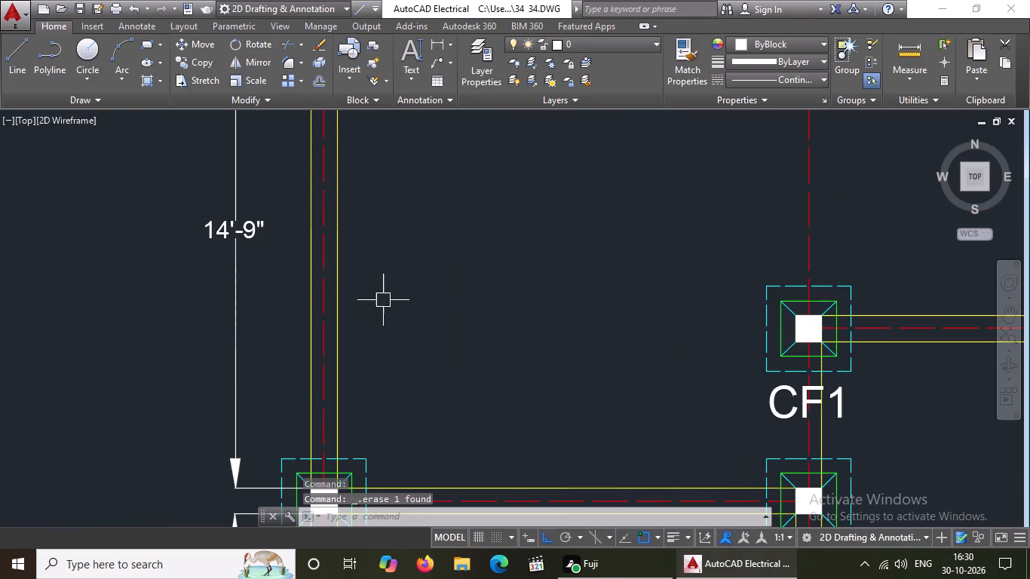
click(339, 308)
key(Delete)
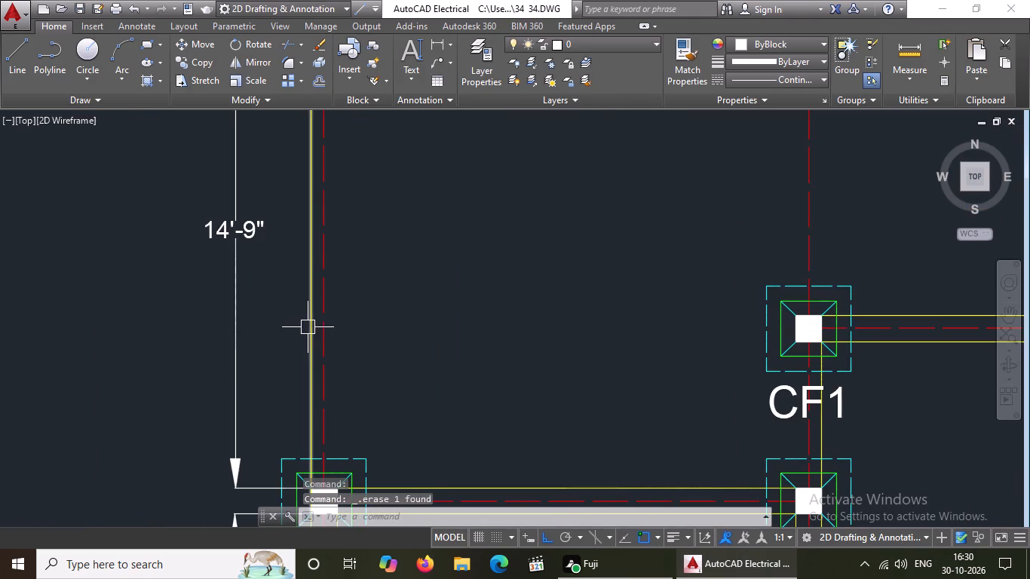
click(308, 327)
key(Delete)
Delete the two horizontal yellow lines between the two inner columns below the 15'-5" bay.
scroll(457, 298, down, 7)
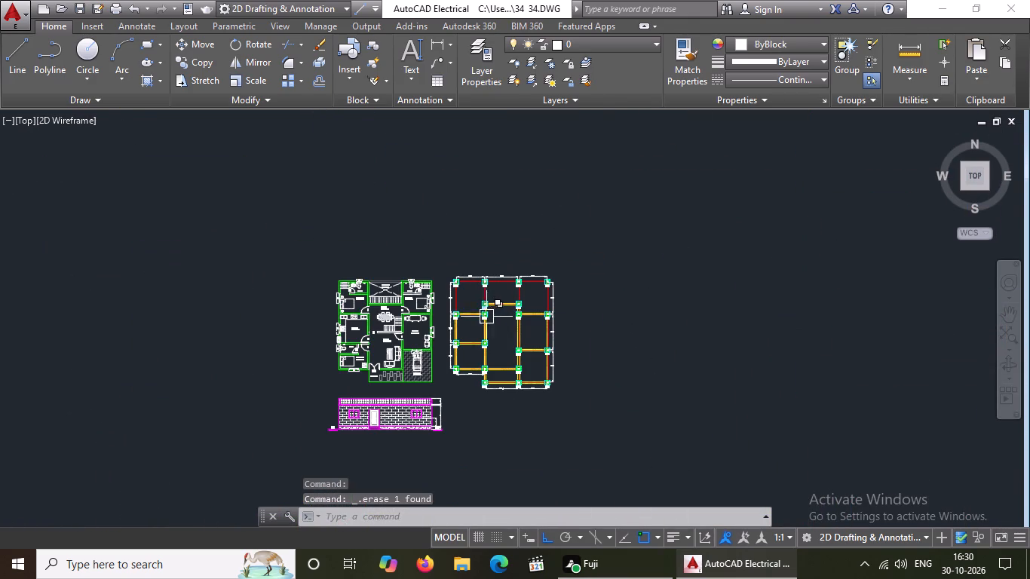
scroll(538, 285, up, 4)
scroll(316, 403, up, 3)
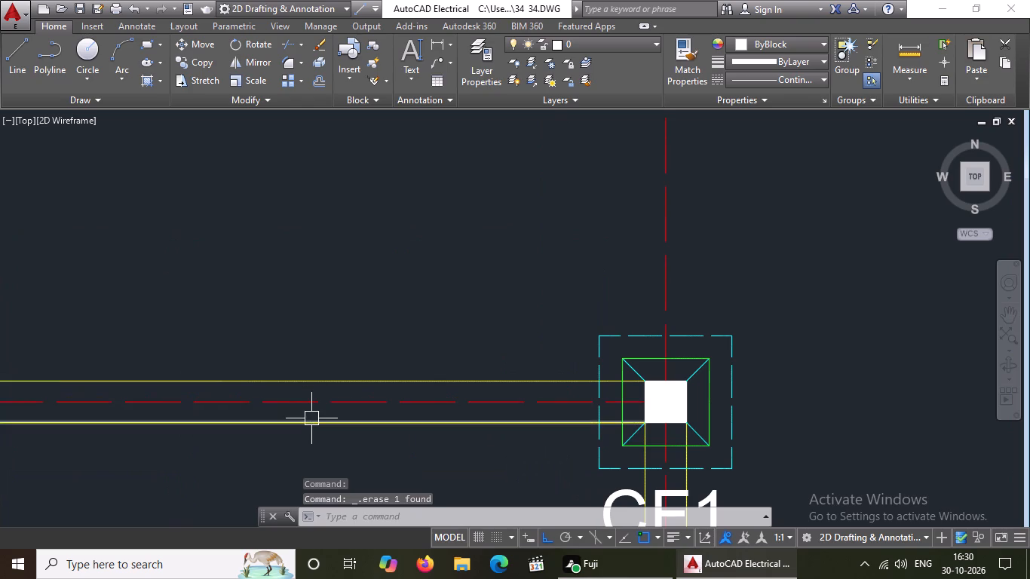
click(311, 418)
key(Delete)
click(340, 383)
key(Delete)
Delete the two horizontal yellow lines between the first and second columns at the lower end of the left-hand 14'-9" bay.
scroll(473, 294, down, 5)
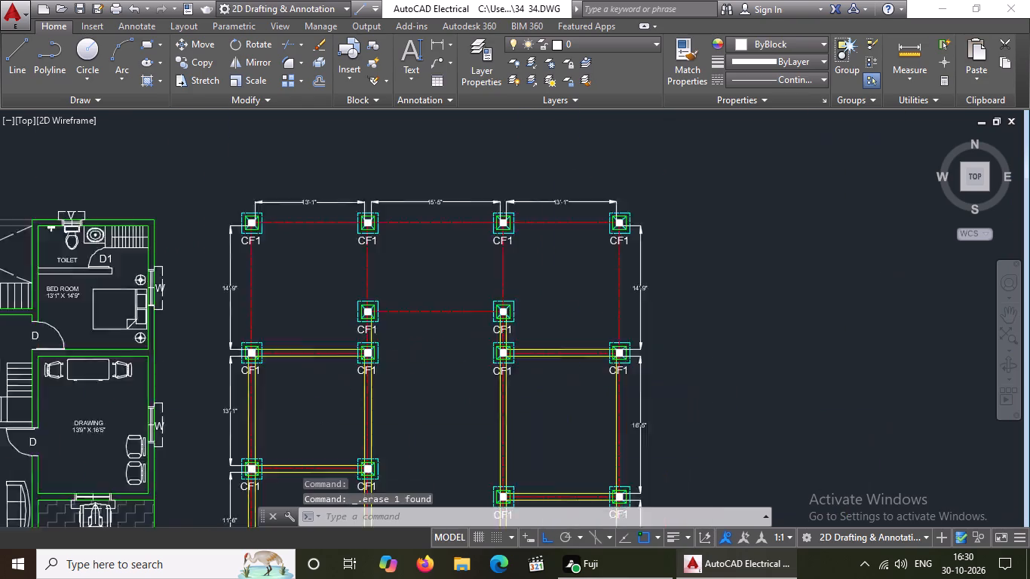
scroll(473, 294, down, 2)
scroll(373, 337, up, 4)
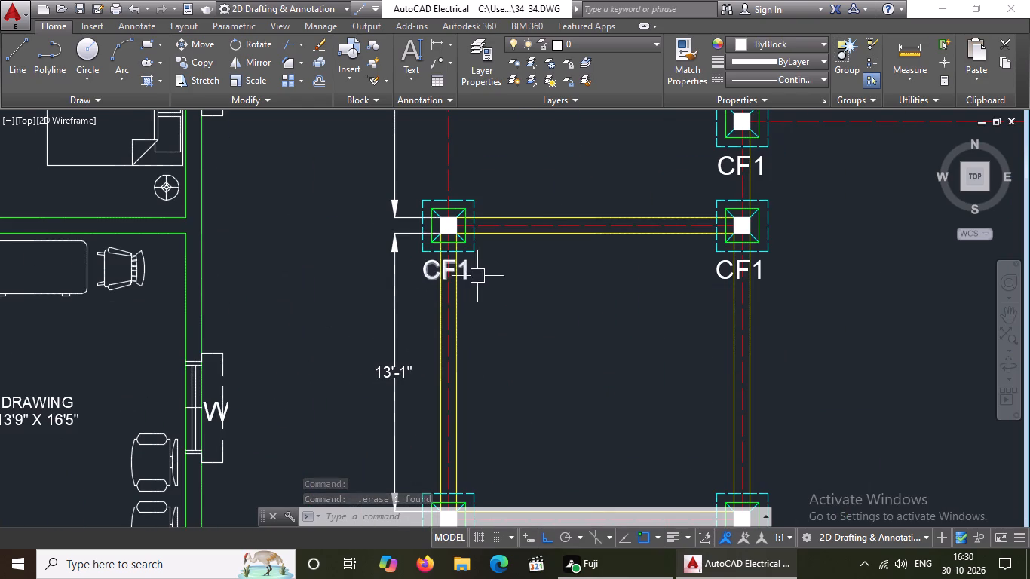
scroll(529, 221, up, 2)
click(555, 208)
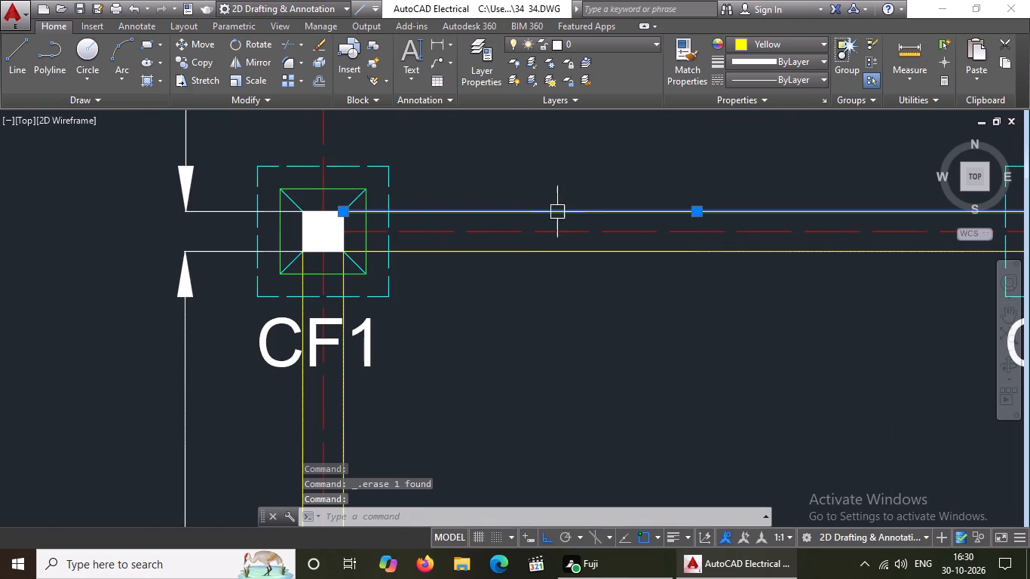
key(Delete)
click(562, 251)
key(Delete)
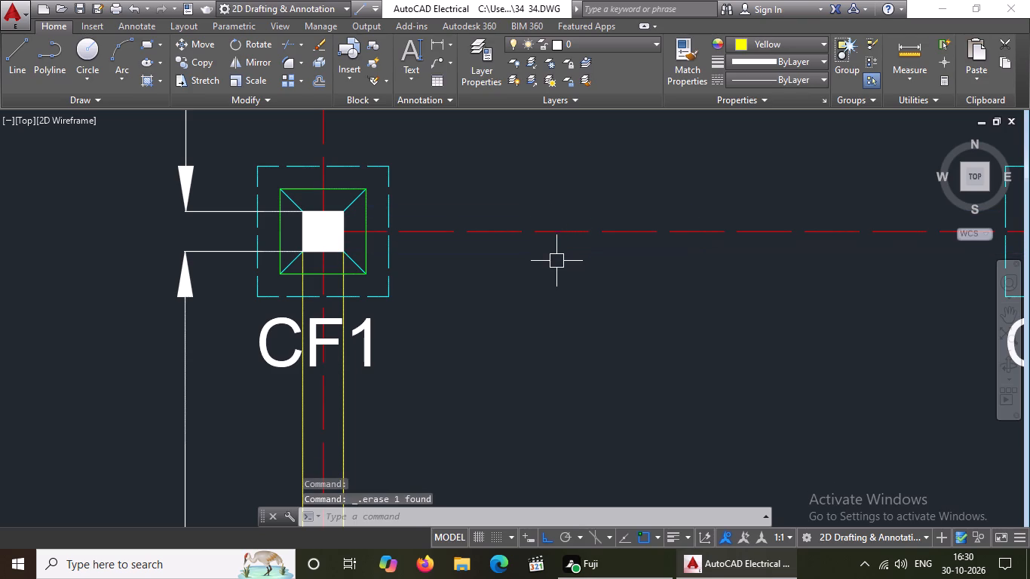
Delete the two horizontal yellow lines between the third and fourth columns at the lower end of the right-hand 14'-9" bay.
scroll(522, 304, down, 6)
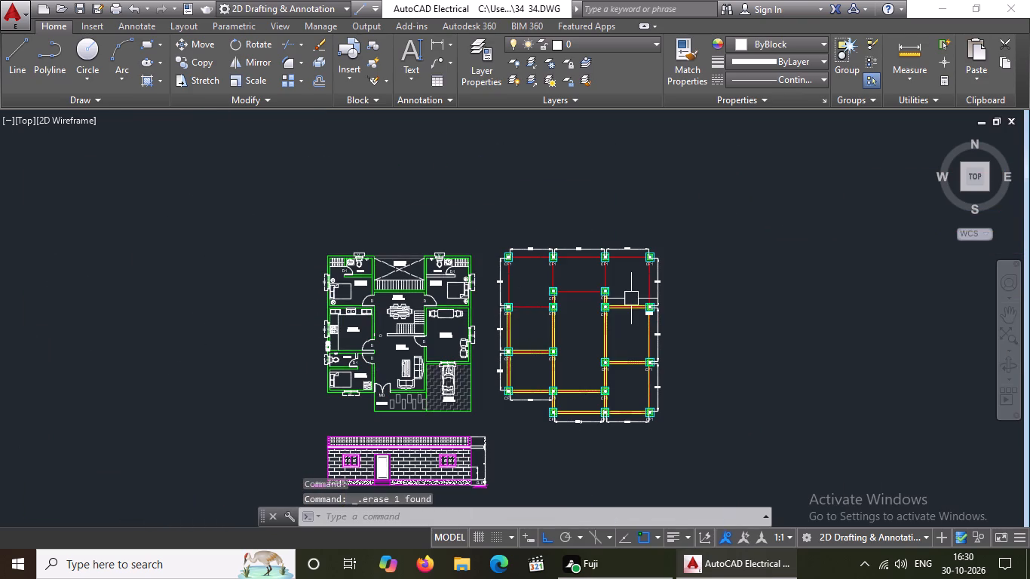
scroll(631, 299, up, 4)
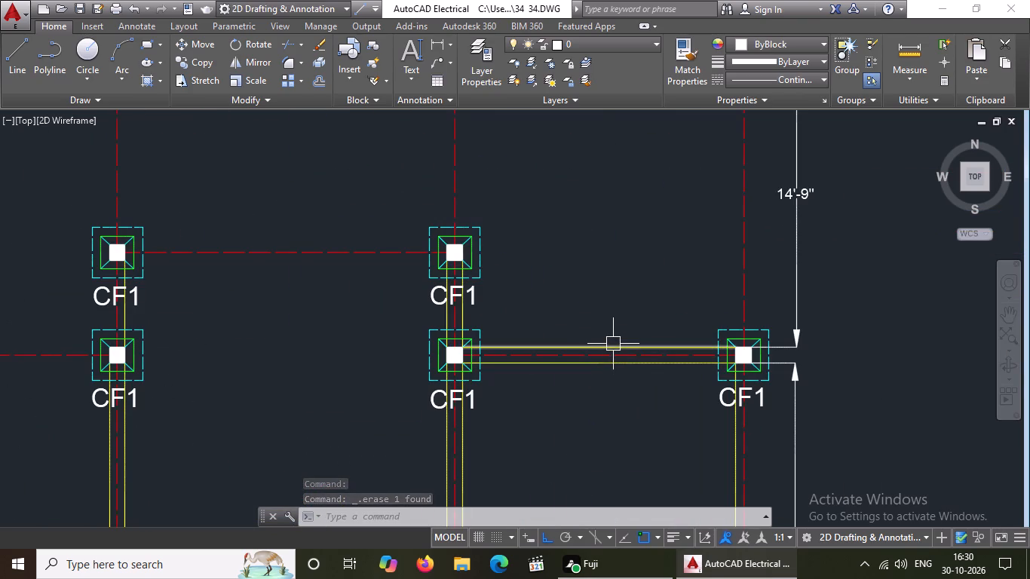
click(614, 344)
key(Delete)
click(602, 364)
key(Delete)
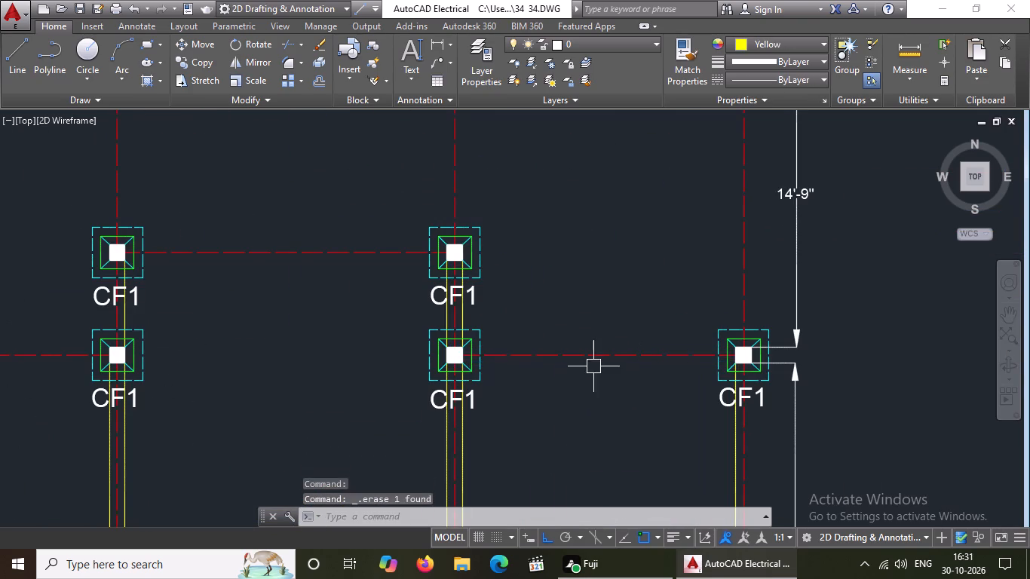
Delete the two vertical yellow lines between the outer columns beside the left-hand 13'-1" dimension.
scroll(575, 320, down, 4)
scroll(452, 343, up, 6)
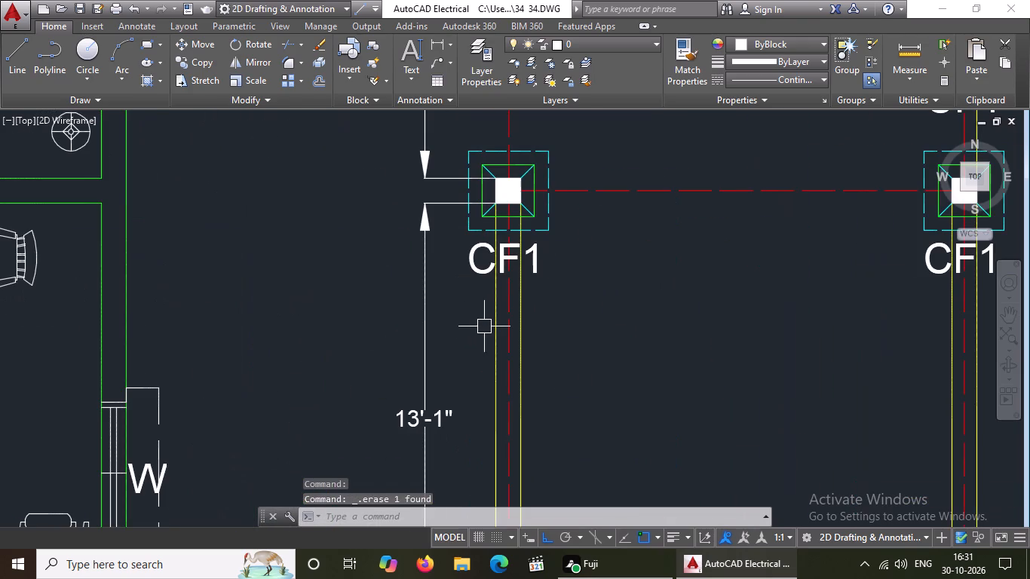
click(494, 317)
key(Delete)
drag(523, 334, 520, 343)
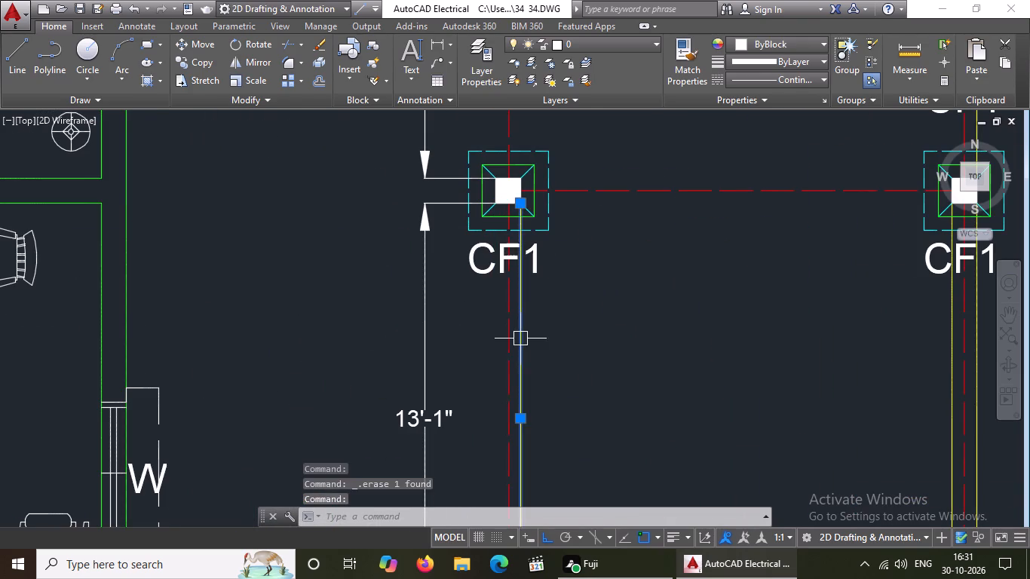
drag(520, 343, 520, 344)
key(Delete)
Delete the two vertical yellow lines on the second column line, across the bay from the left-hand 13'-1" dimension.
scroll(515, 261, down, 4)
scroll(588, 301, up, 3)
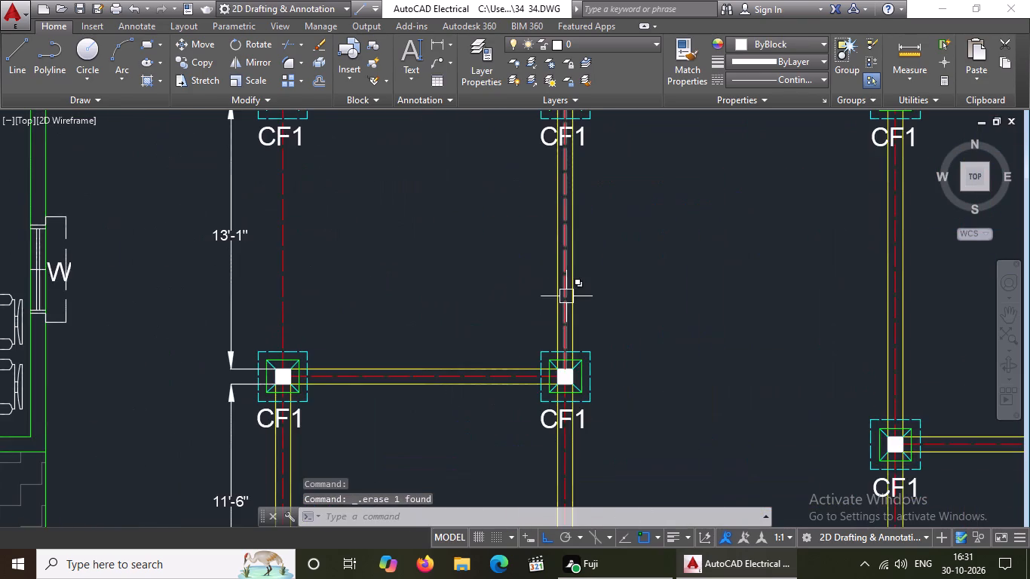
scroll(566, 296, up, 2)
click(544, 295)
key(Delete)
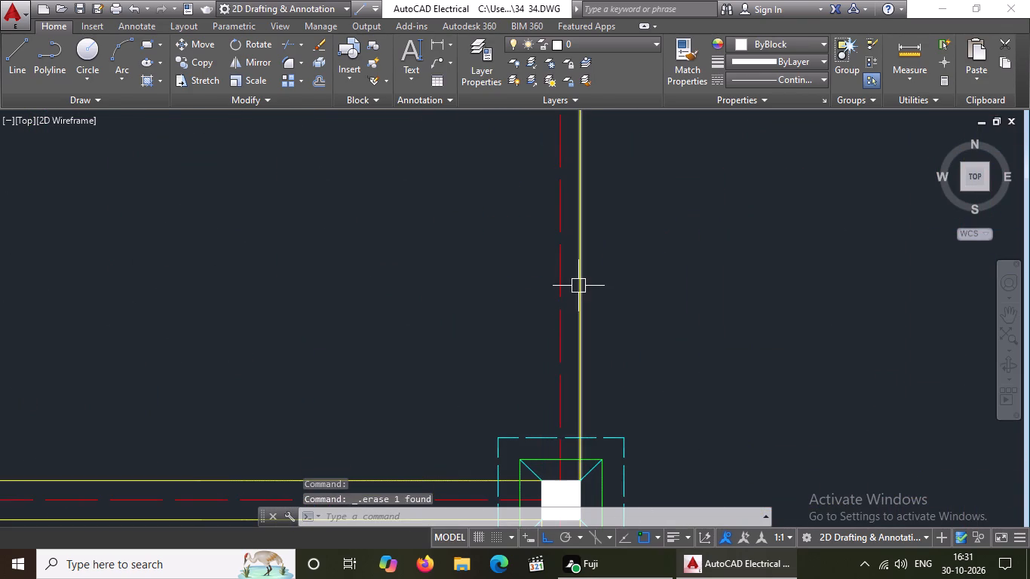
click(578, 285)
key(Delete)
Delete the two horizontal yellow lines between the first and second columns at the lower end of the left-hand 13'-1" bay.
scroll(572, 308, down, 3)
scroll(416, 352, up, 3)
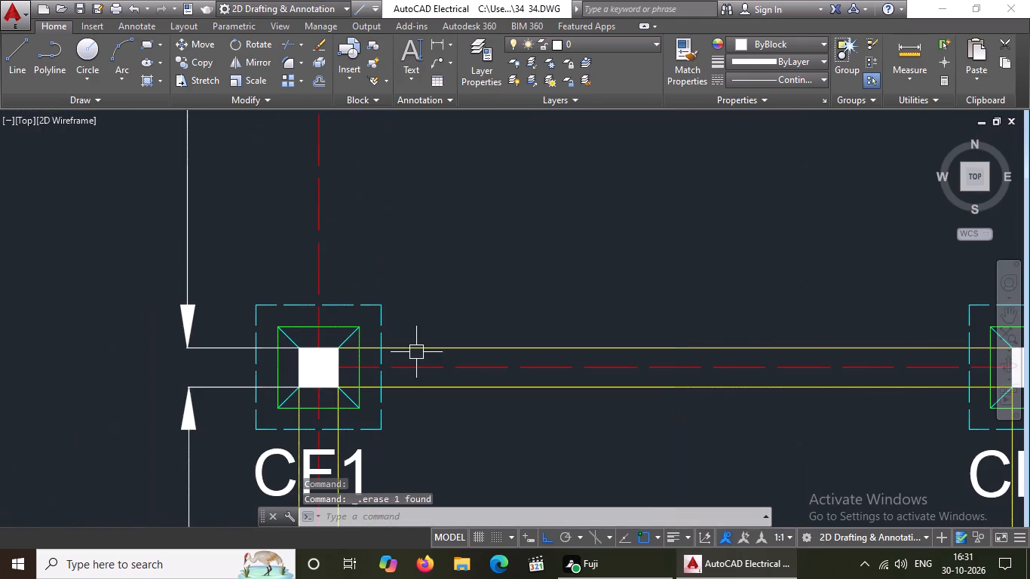
click(425, 346)
key(Delete)
click(456, 386)
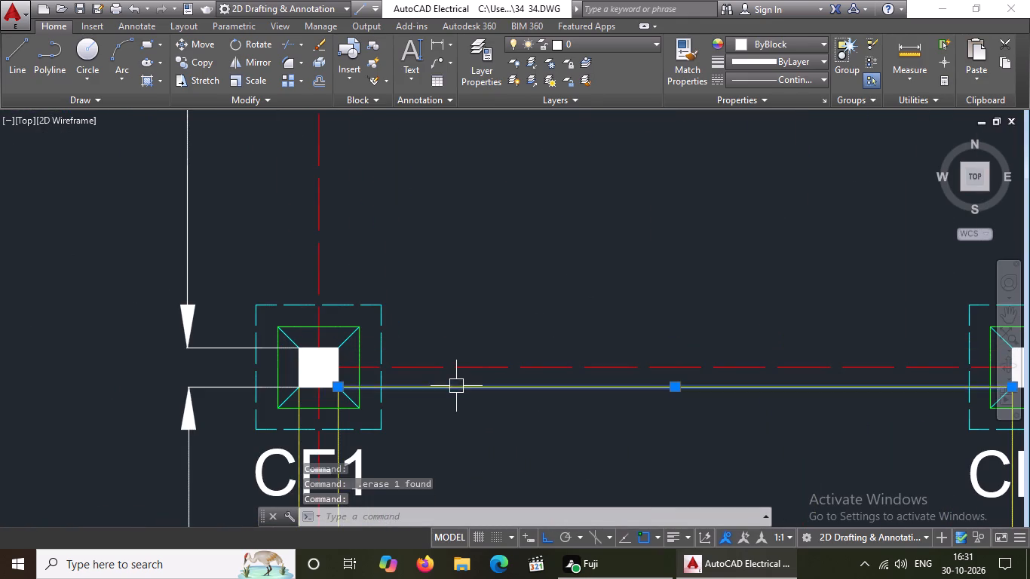
key(Delete)
Delete the short vertical yellow line between the two closely spaced inner columns on the second column line.
scroll(456, 386, down, 6)
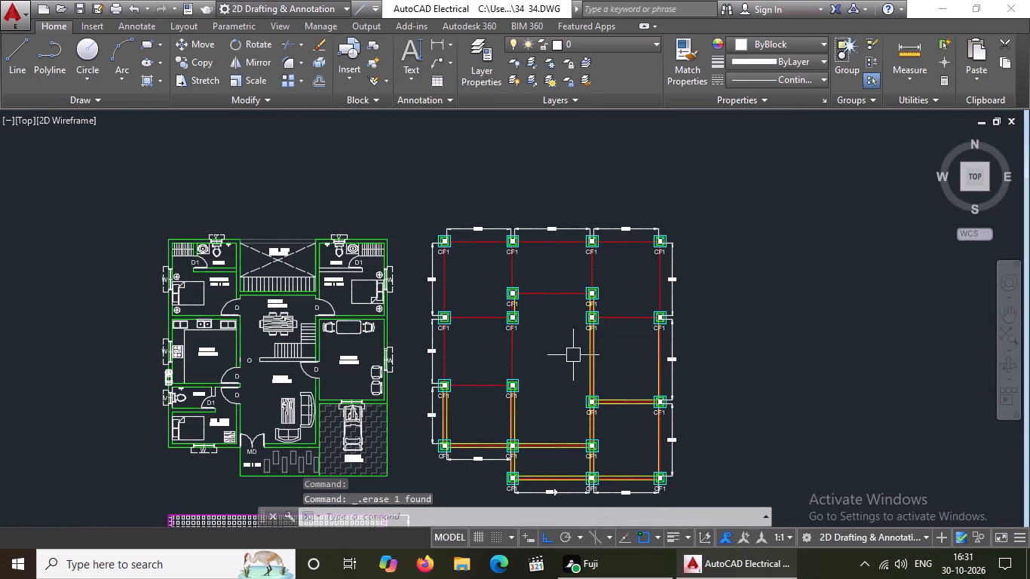
scroll(523, 311, up, 5)
click(476, 302)
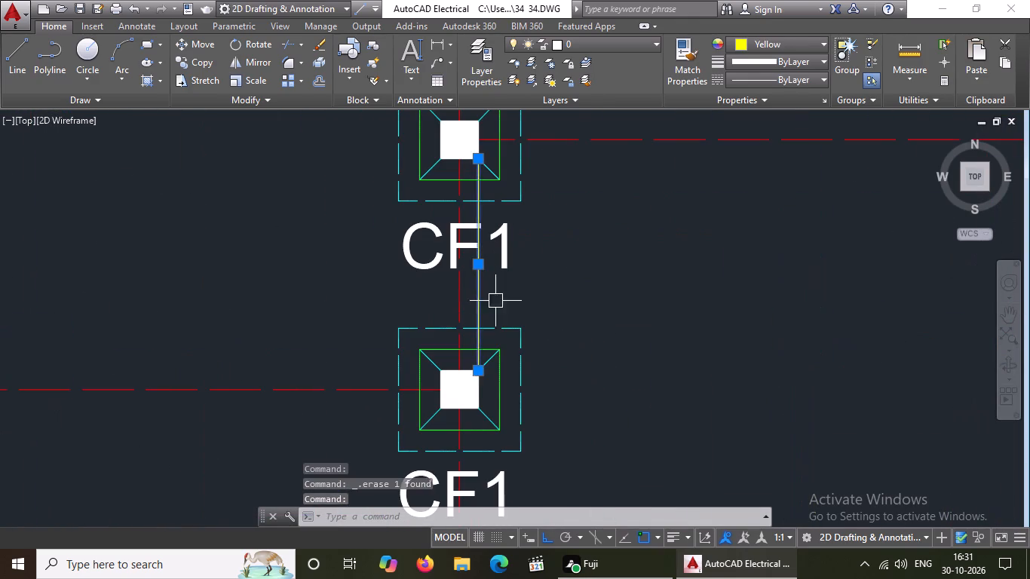
key(Delete)
Delete the two short vertical yellow lines between the closely spaced inner columns on the third column line.
scroll(532, 299, down, 4)
scroll(700, 306, up, 3)
scroll(826, 313, up, 2)
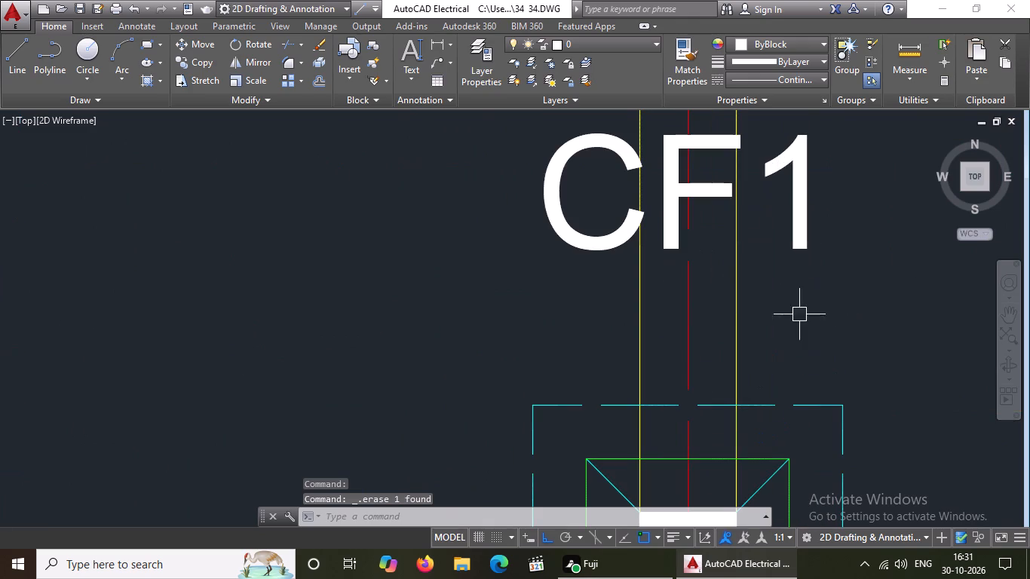
click(736, 323)
key(Delete)
drag(667, 345, 654, 348)
click(612, 356)
key(Delete)
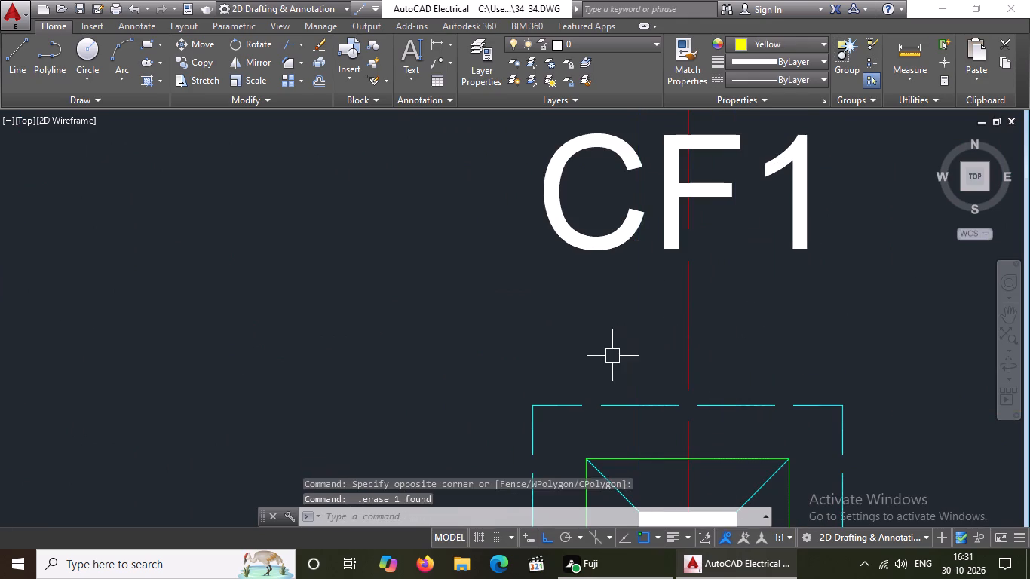
Delete the vertical yellow line on the outer column line beside the 16'-5" dimension.
scroll(629, 278, down, 7)
scroll(766, 349, up, 3)
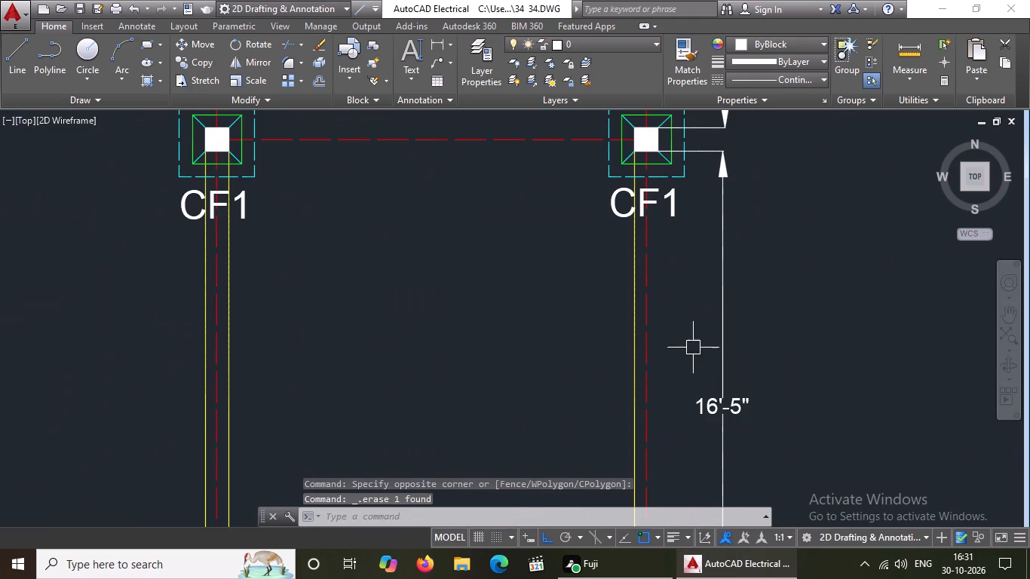
click(635, 342)
key(Delete)
Delete the two vertical yellow lines on the third column line, across the bay from the 16'-5" dimension.
scroll(621, 336, down, 3)
scroll(507, 370, up, 4)
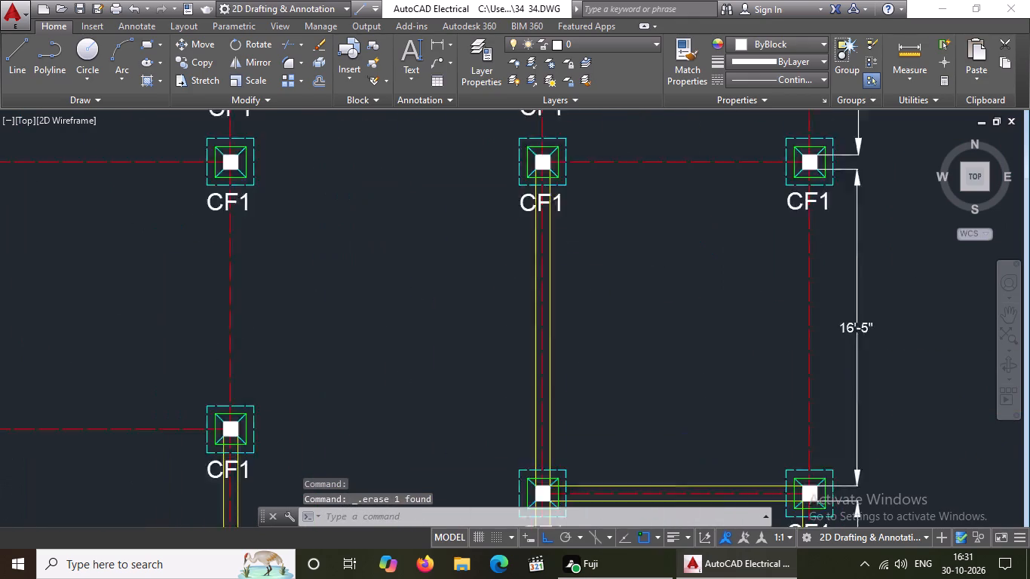
click(575, 312)
key(Delete)
click(614, 316)
key(Delete)
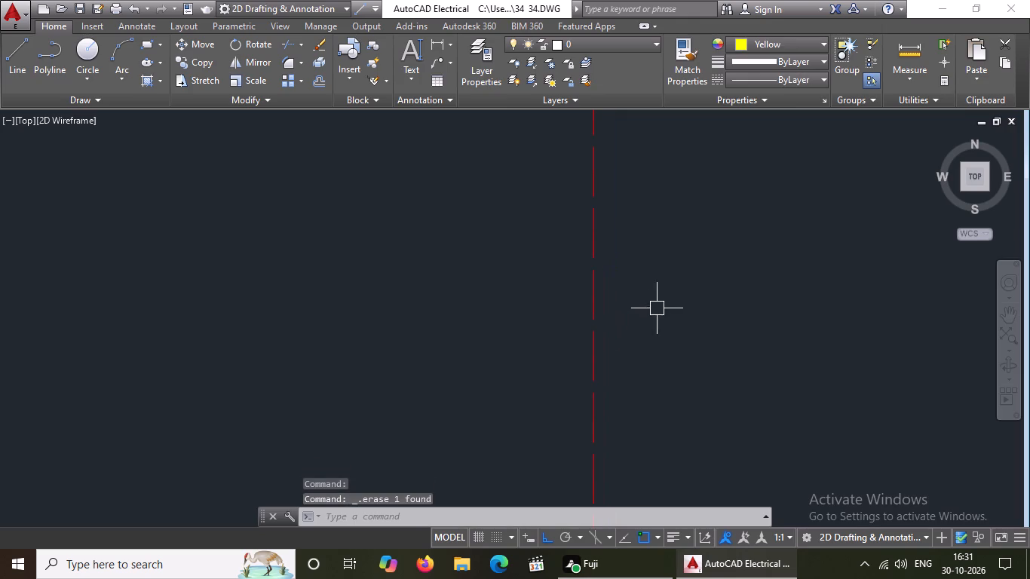
Delete the two horizontal yellow lines between the third and fourth columns where the 16'-5" and right-hand 14'-9" bays meet.
scroll(672, 269, down, 7)
scroll(687, 290, up, 4)
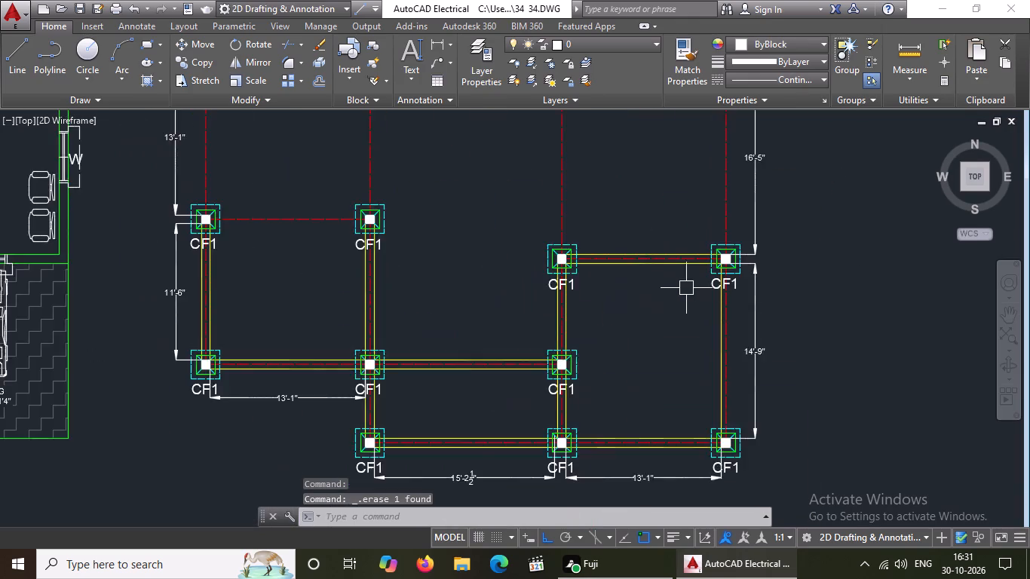
scroll(682, 278, up, 3)
click(669, 220)
key(Delete)
click(644, 179)
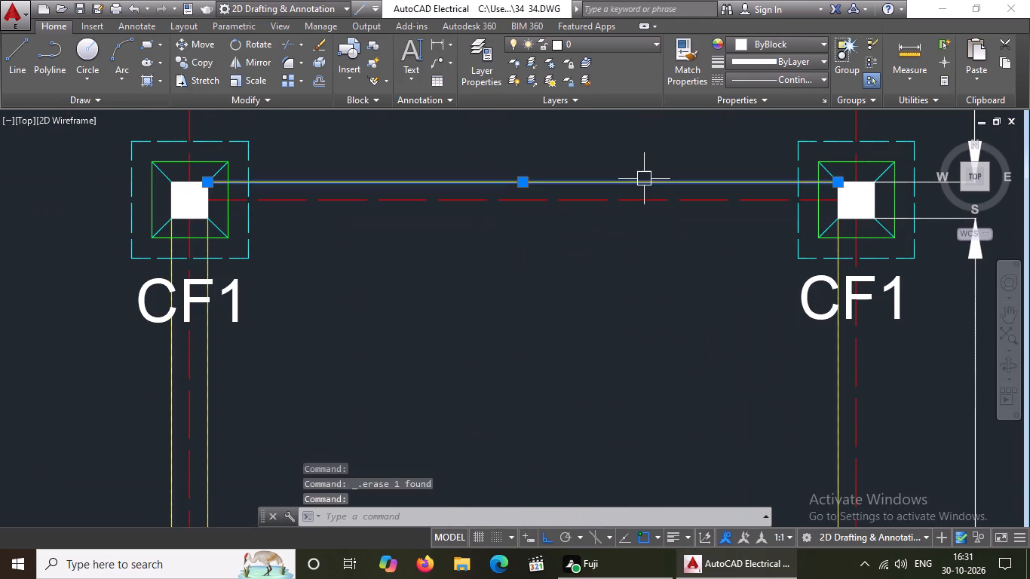
key(Delete)
Delete the vertical yellow line on the outer column line beside the lower 14'-9" dimension.
scroll(605, 286, down, 6)
scroll(650, 320, up, 3)
scroll(569, 308, up, 3)
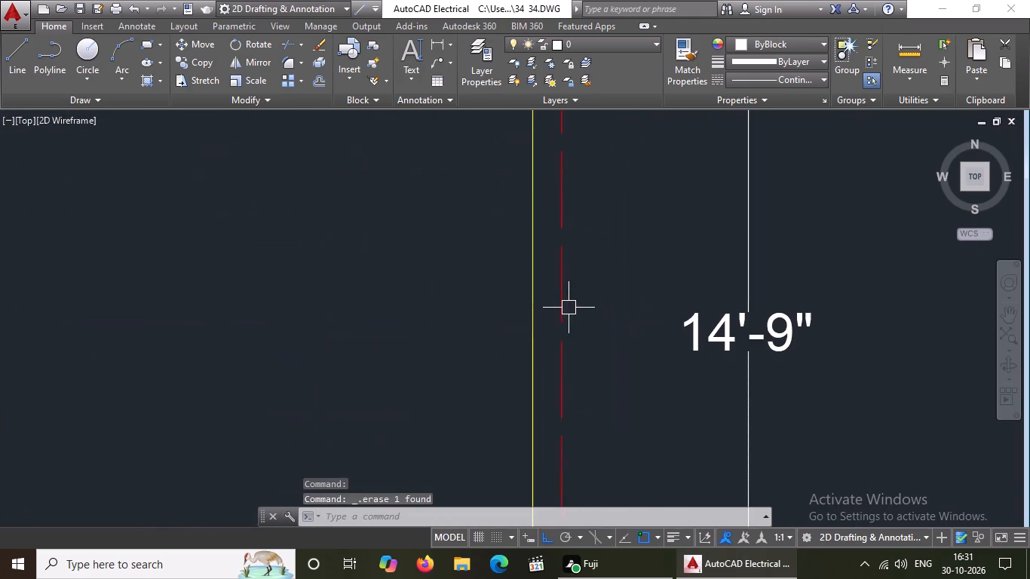
click(534, 313)
key(Delete)
Delete the two vertical yellow lines on the first column line beside the 11'-6" dimension.
scroll(636, 273, down, 6)
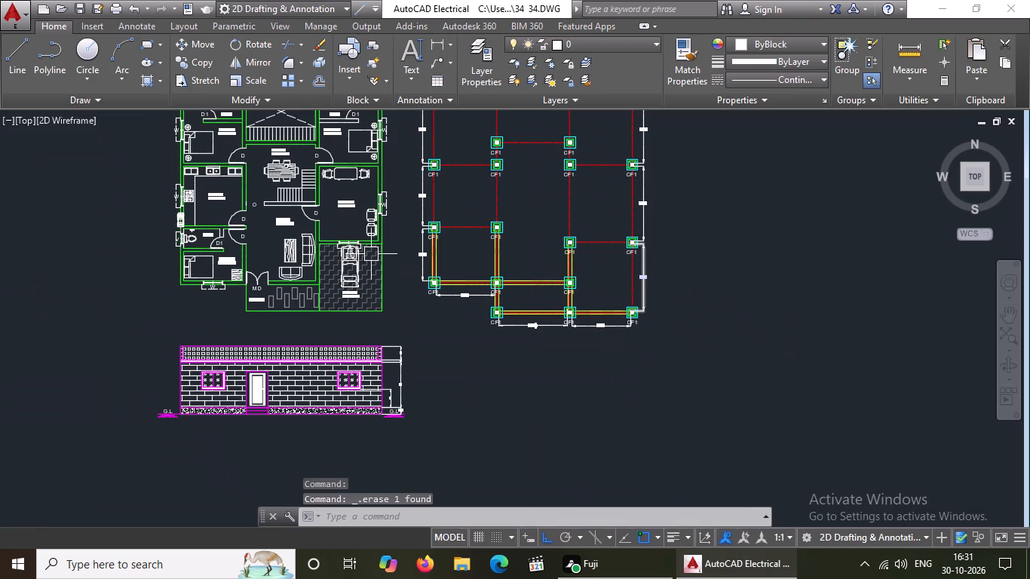
scroll(423, 247, up, 5)
click(471, 227)
key(Delete)
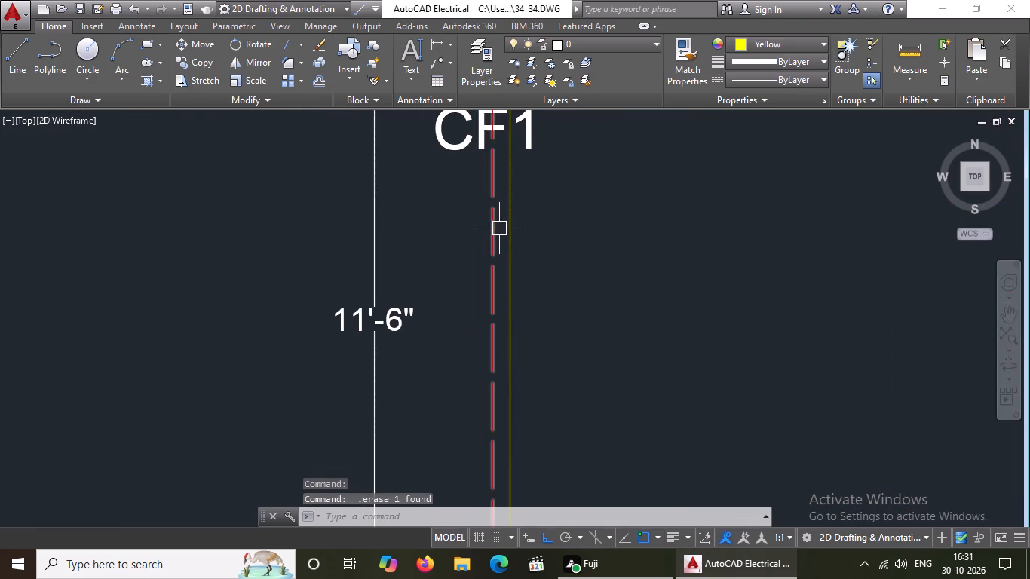
click(505, 233)
key(Delete)
Delete the two vertical yellow lines on the second column line, across the bay from the 11'-6" dimension.
scroll(576, 229, down, 6)
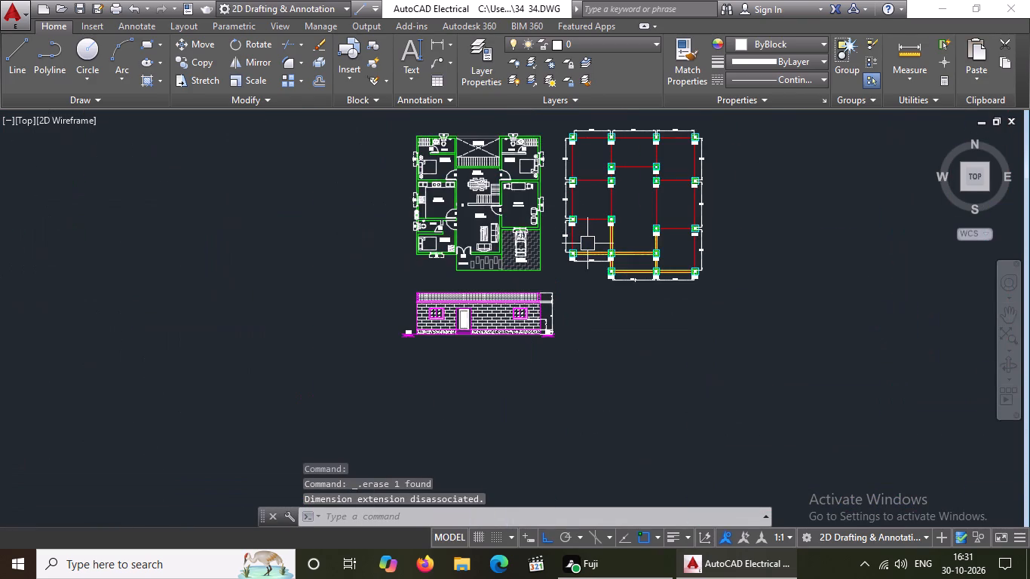
scroll(587, 244, up, 4)
click(725, 184)
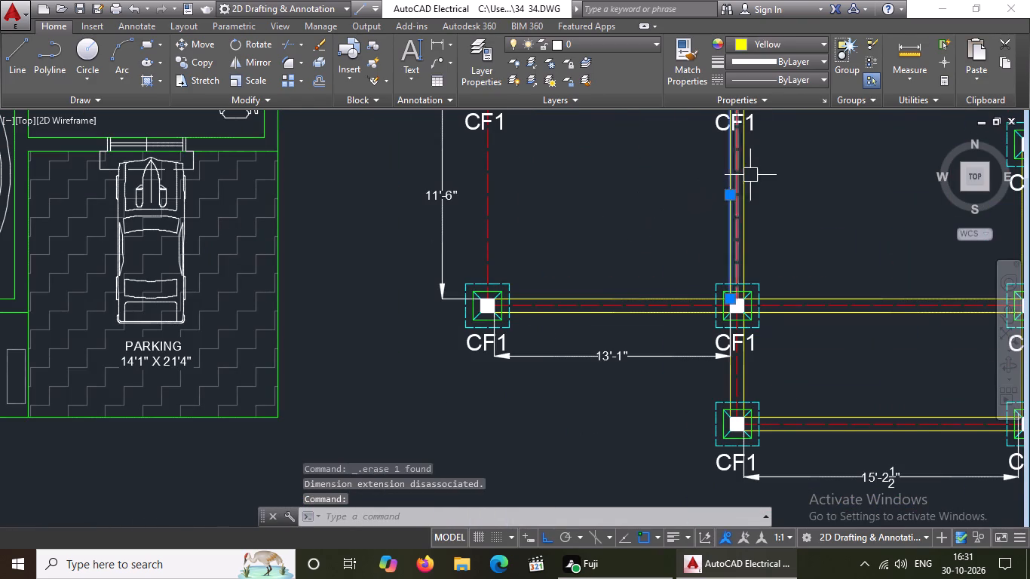
key(Delete)
scroll(746, 182, up, 2)
click(739, 188)
key(Delete)
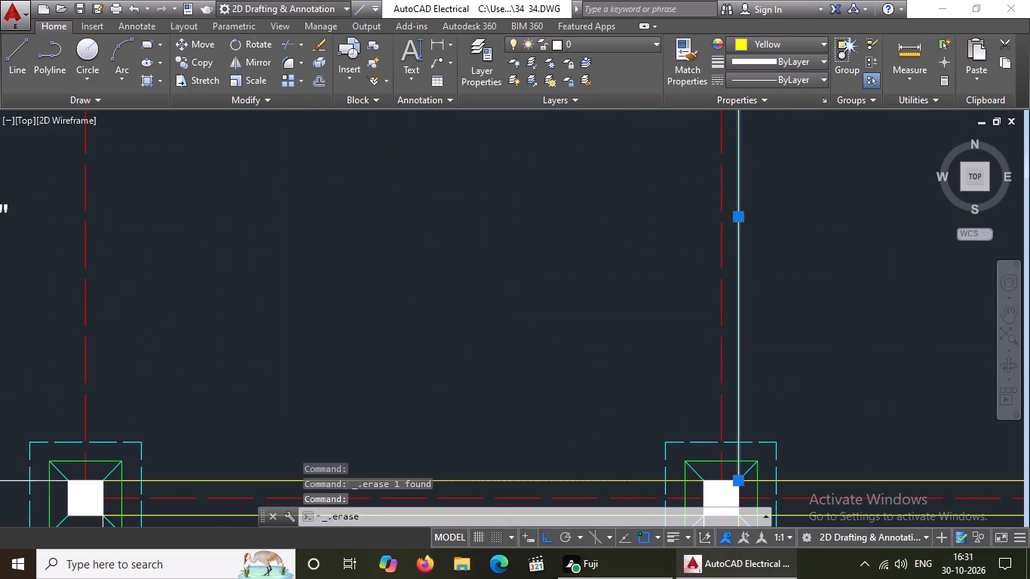
Delete the two horizontal yellow lines between the first and second columns, just above the lower 13'-1" dimension.
scroll(735, 204, down, 4)
scroll(637, 250, up, 3)
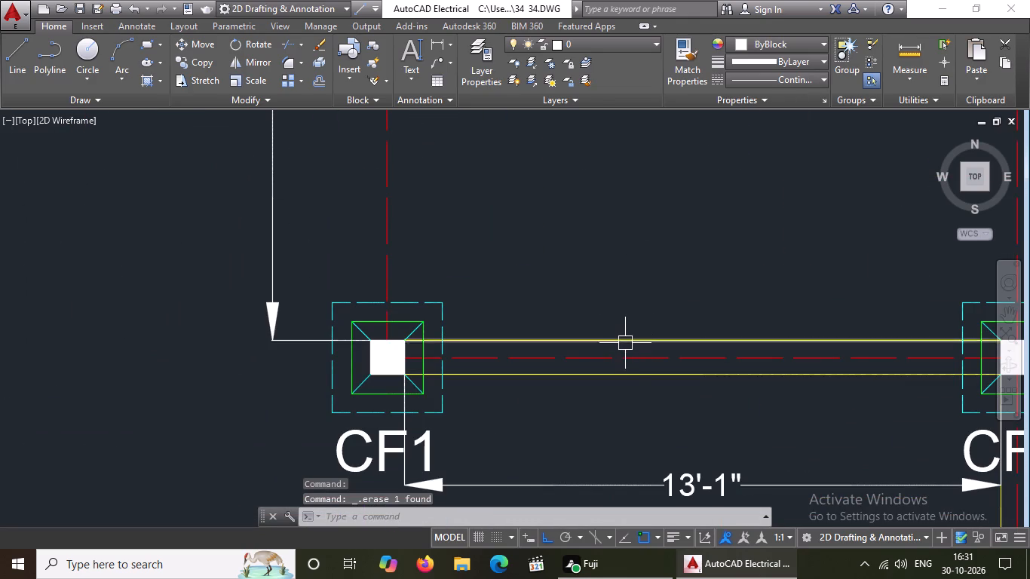
click(625, 342)
key(Delete)
click(632, 381)
key(Delete)
Delete the two horizontal yellow lines between the second and third columns in the row at the foot of the 11'-6" bay.
scroll(606, 363, down, 3)
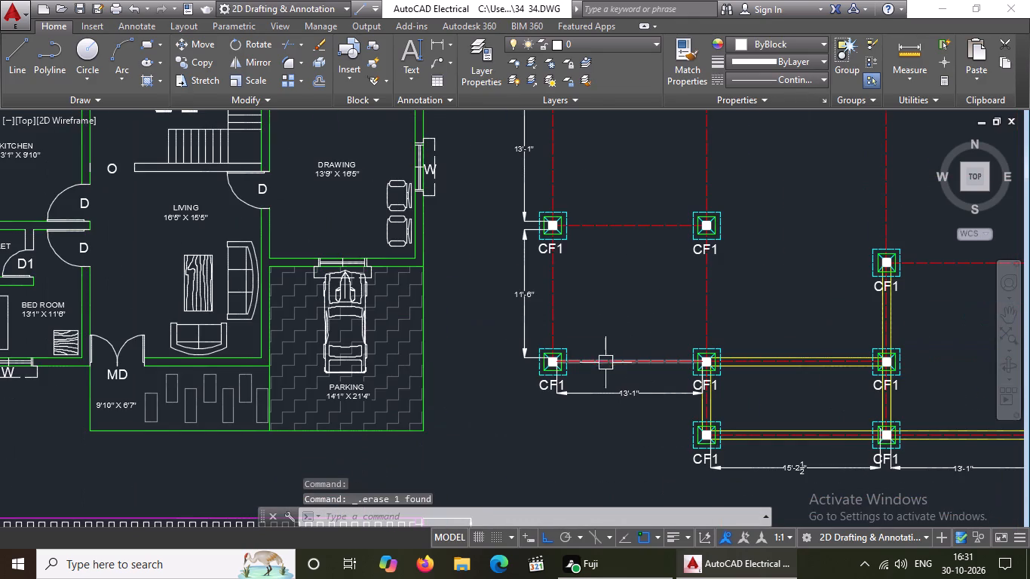
scroll(750, 363, up, 3)
click(739, 370)
key(Delete)
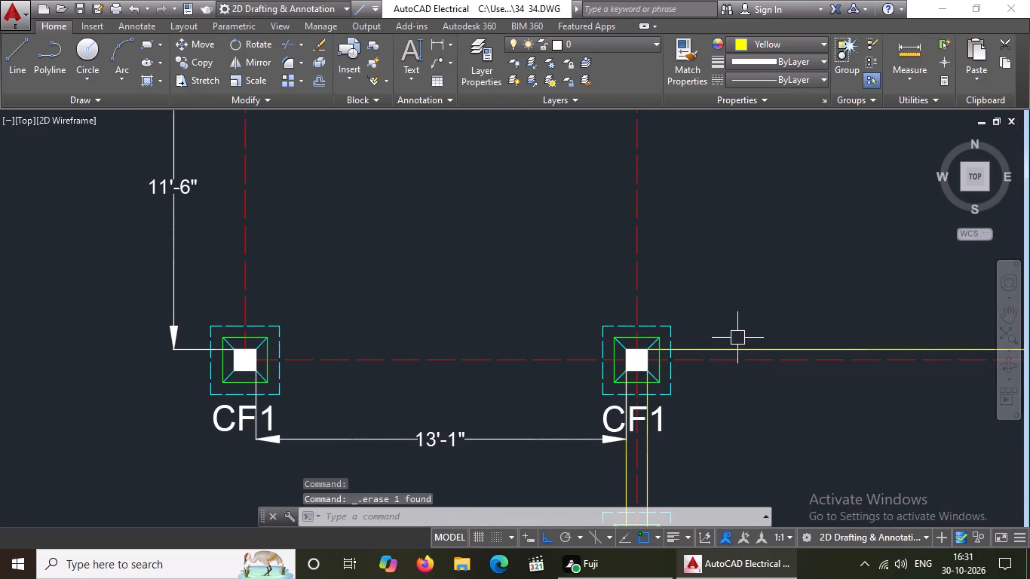
click(733, 348)
key(Delete)
Delete the two short vertical yellow lines on the second column line between the two lowest column rows.
scroll(653, 237, down, 3)
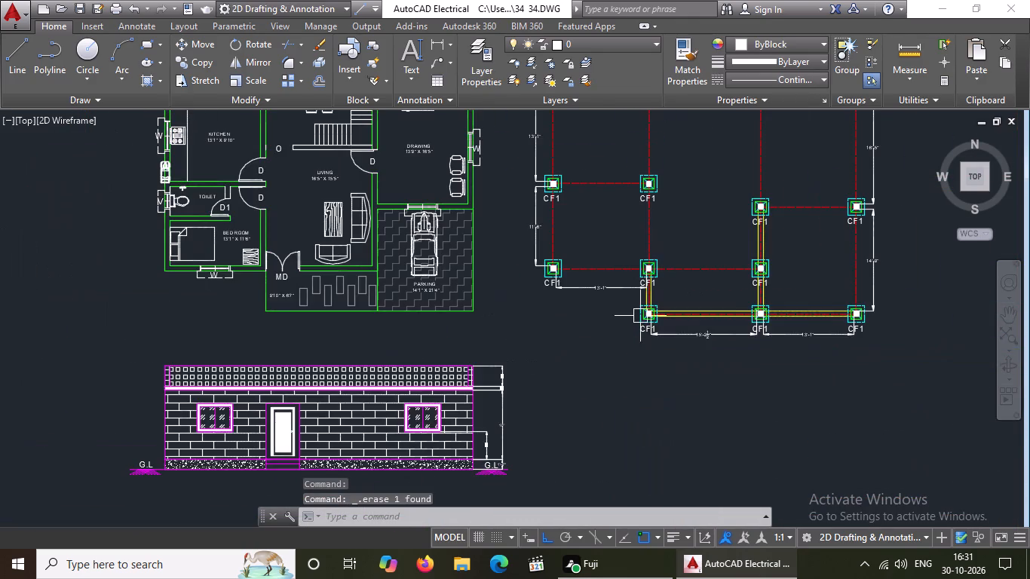
scroll(729, 286, up, 2)
scroll(494, 310, up, 2)
click(536, 308)
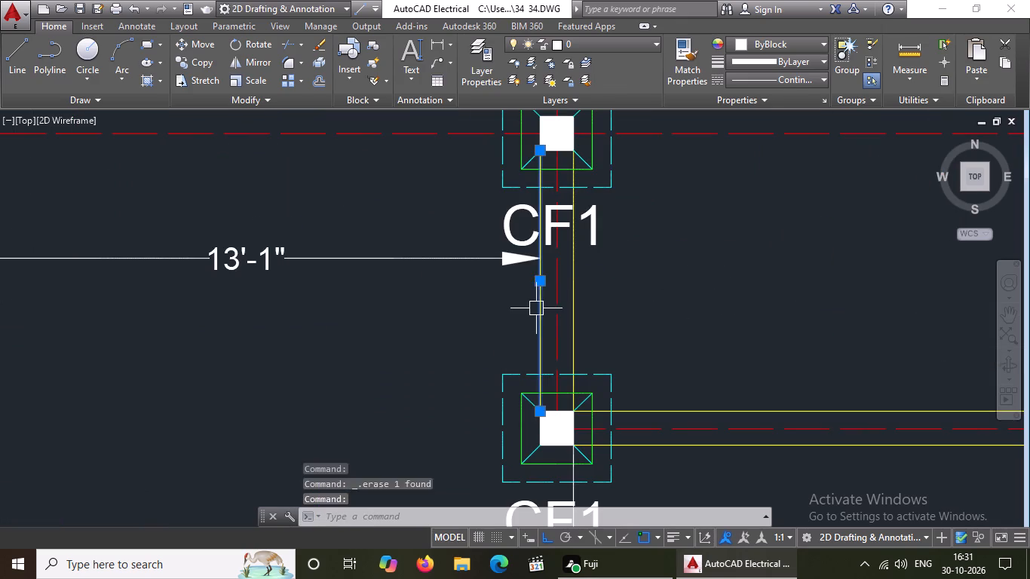
key(Delete)
click(569, 299)
key(Delete)
Delete the two horizontal yellow lines running along the lowest column row, above the 15'-2 1/2" dimension.
scroll(594, 280, down, 4)
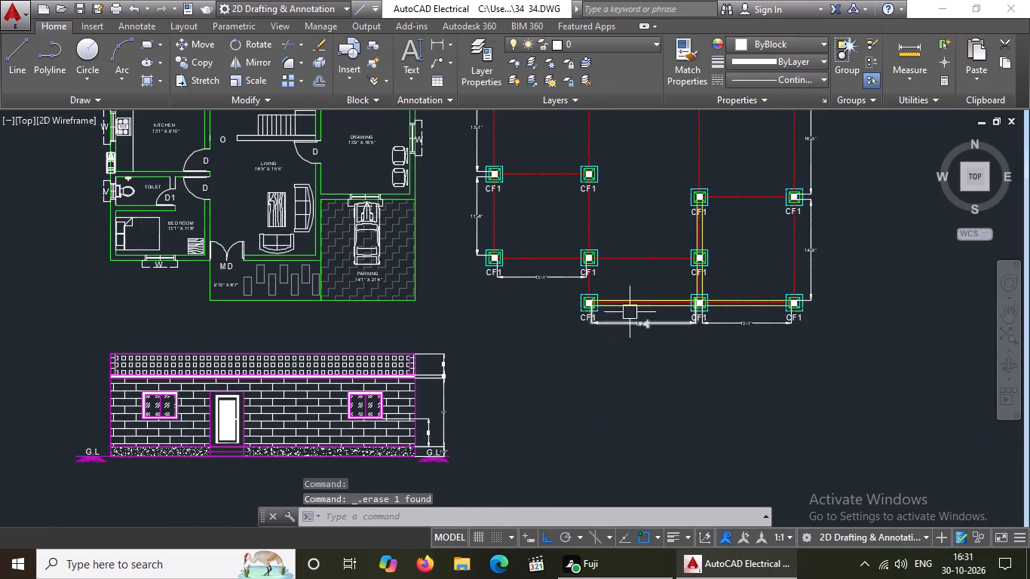
scroll(631, 311, up, 3)
click(625, 298)
click(625, 291)
click(625, 288)
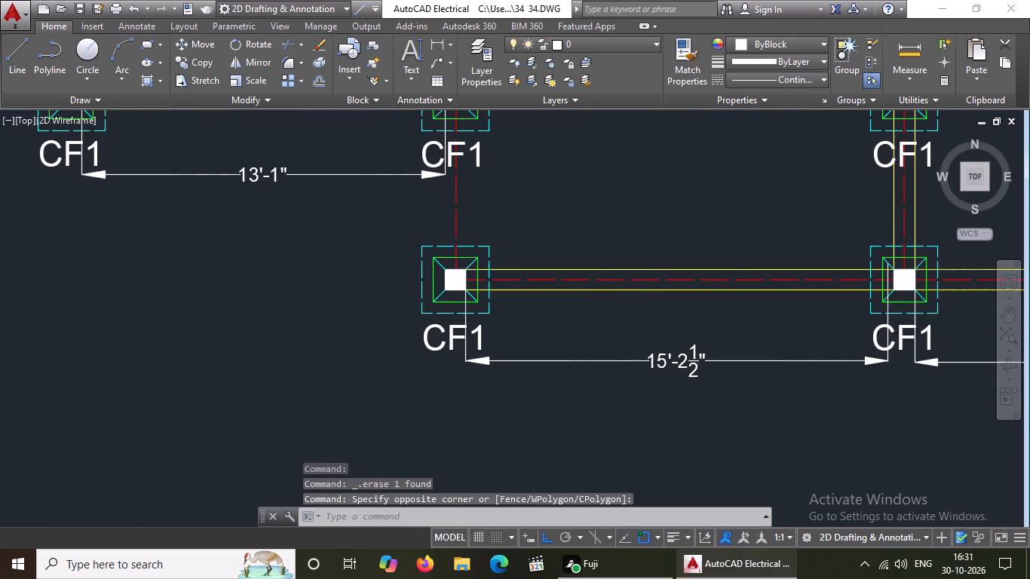
key(Delete)
click(626, 271)
key(Delete)
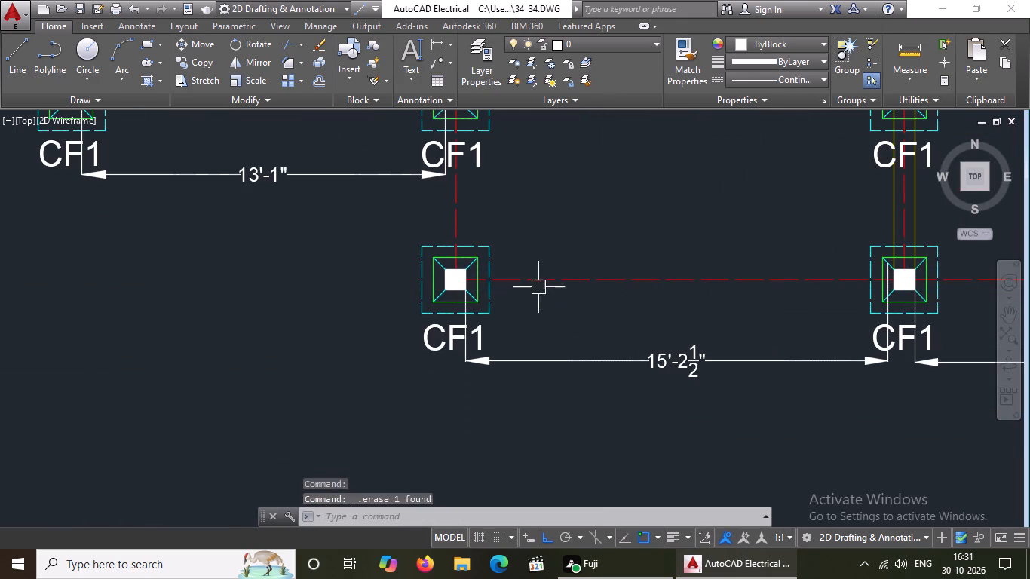
Delete the last two vertical yellow lines on the third column line, rising from the lowest column row.
scroll(538, 287, down, 3)
scroll(632, 266, up, 5)
click(621, 274)
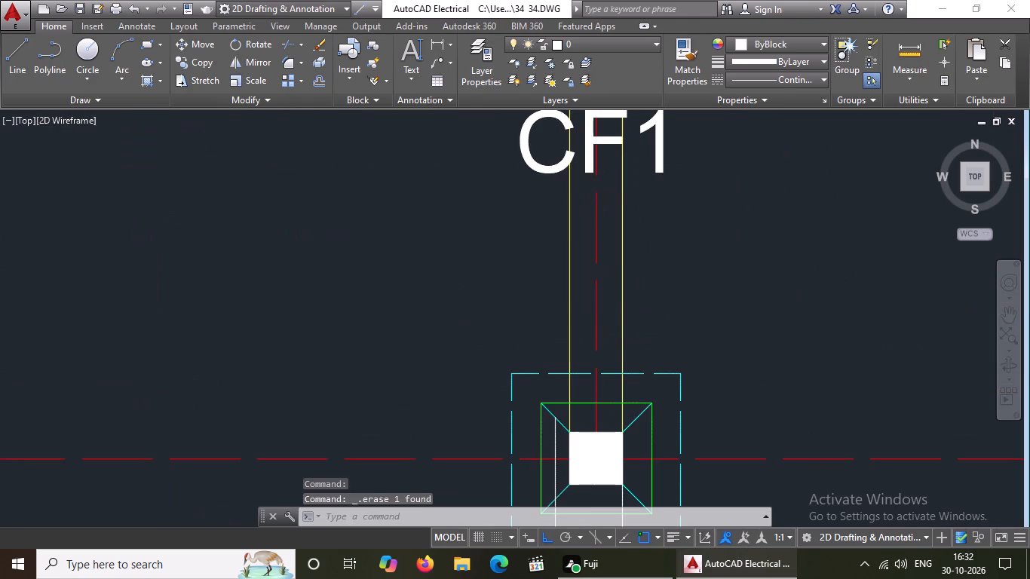
key(Delete)
click(570, 280)
key(Delete)
Move the CF1 label of the first column in the uppermost row slightly farther below its footing.
scroll(627, 305, down, 2)
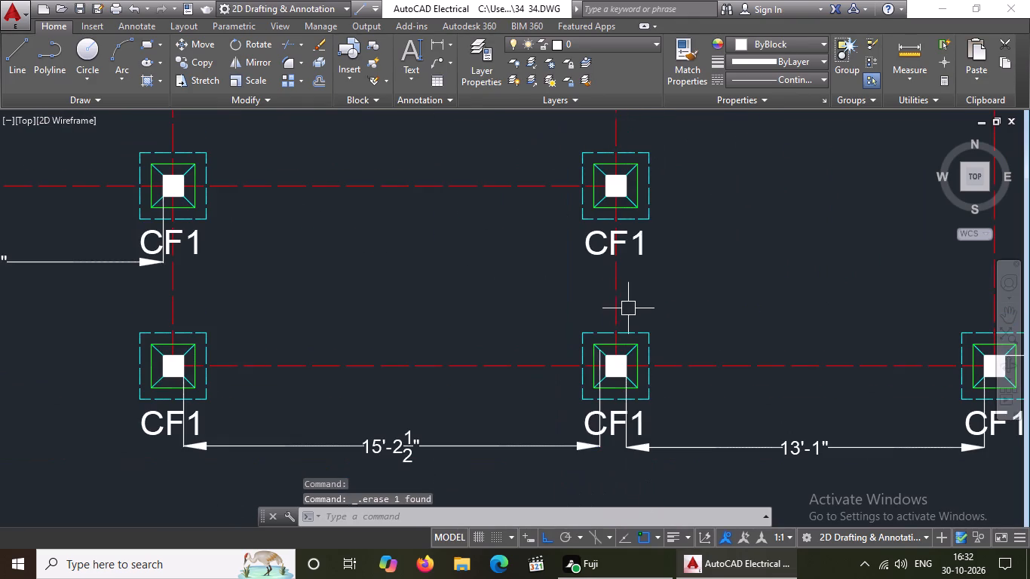
scroll(605, 359, up, 1)
scroll(605, 359, down, 4)
scroll(615, 295, up, 3)
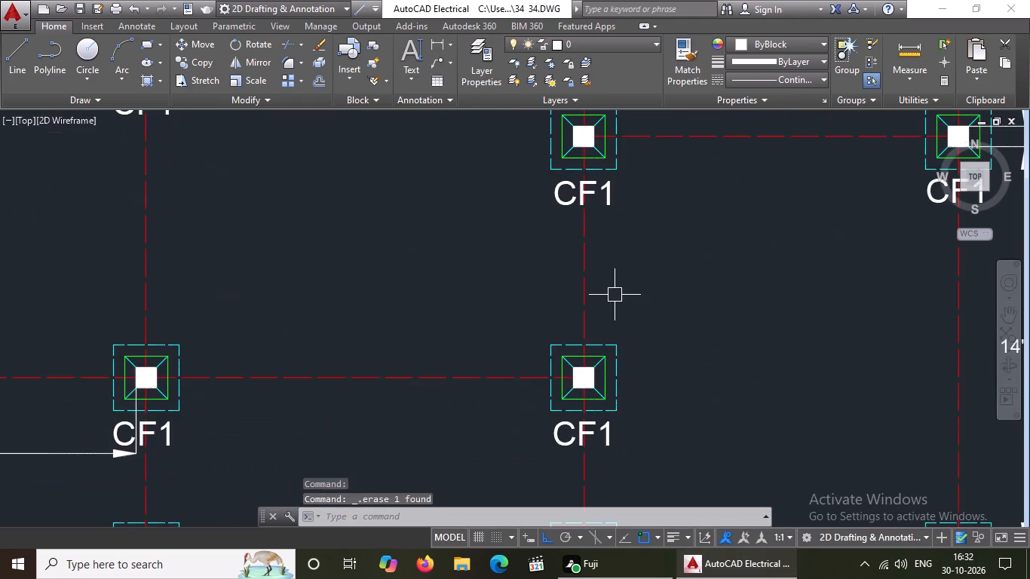
scroll(615, 295, down, 5)
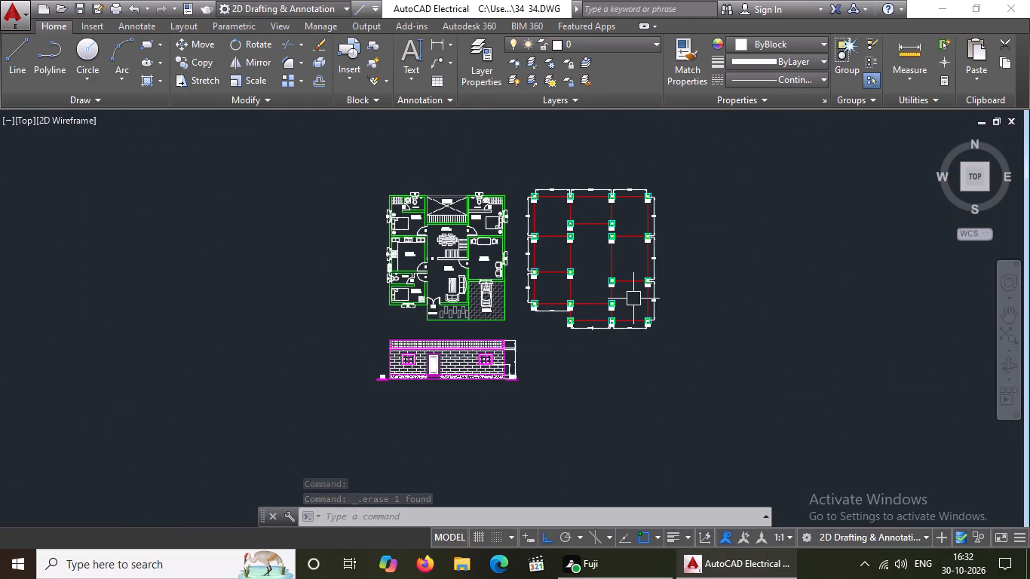
middle_drag(633, 299, 679, 385)
scroll(569, 277, up, 4)
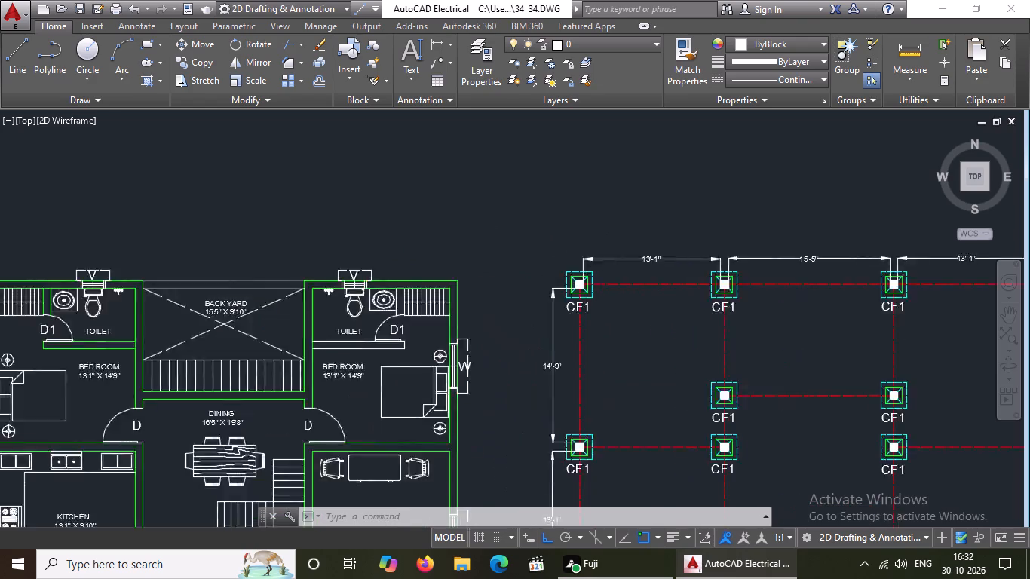
scroll(619, 299, up, 1)
scroll(510, 286, up, 2)
click(545, 340)
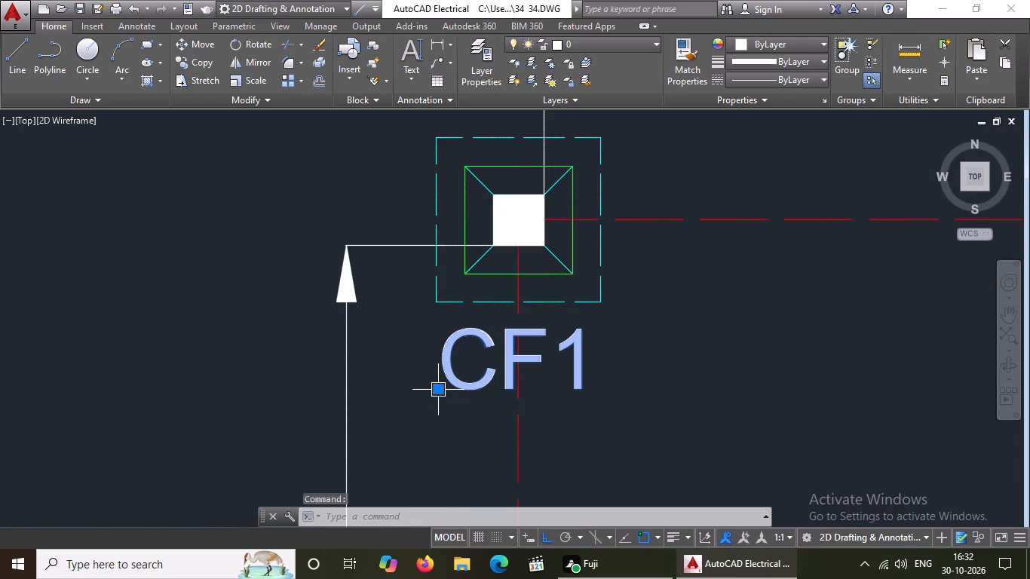
click(437, 393)
click(445, 421)
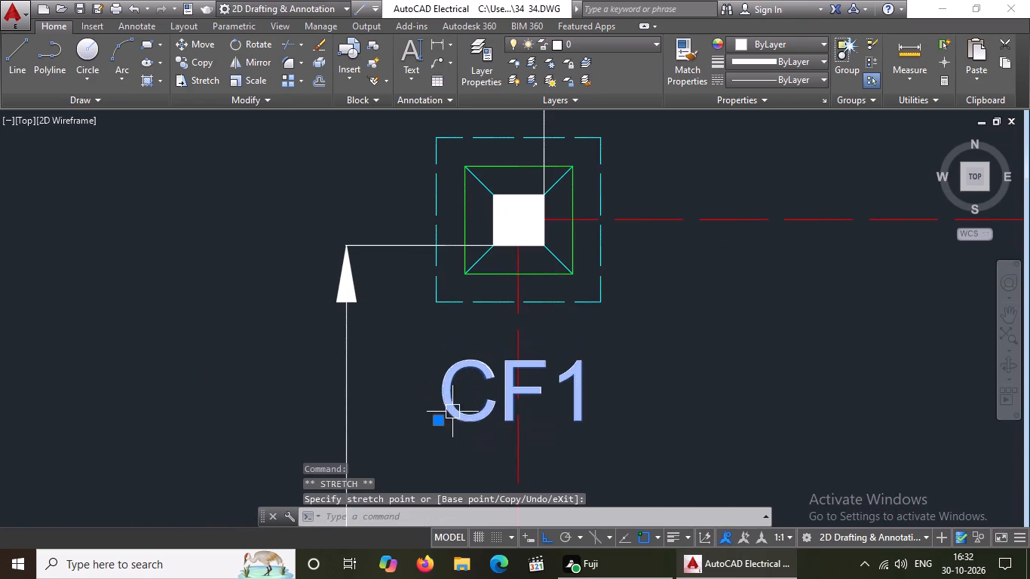
Move the CF1 label of the second column in the uppermost row straight down by about 0'-5".
scroll(451, 376, down, 3)
scroll(690, 402, up, 2)
click(678, 338)
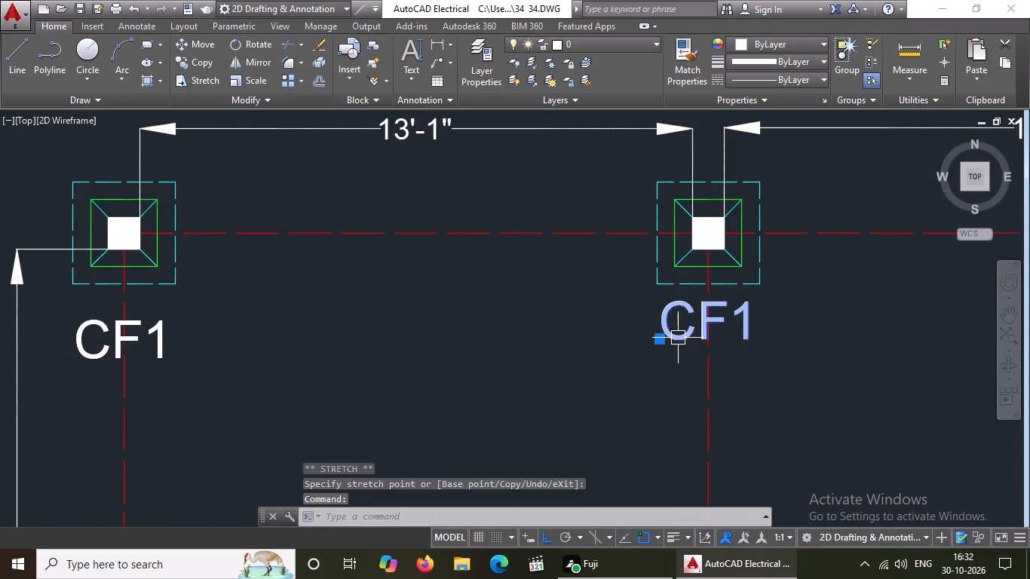
click(664, 339)
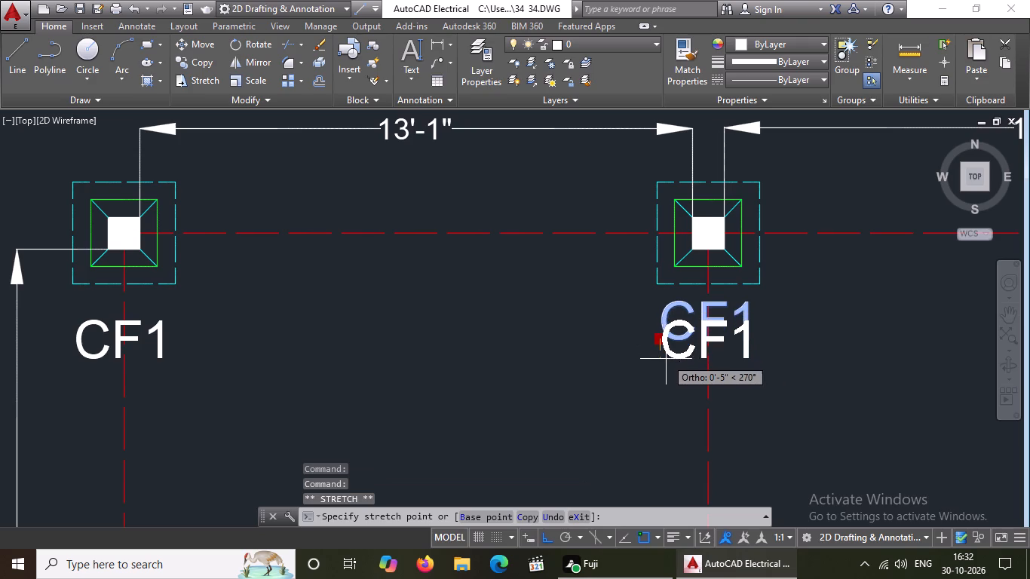
click(665, 358)
Move the CF1 label of the third column in the uppermost row slightly farther below its footing.
scroll(658, 345, down, 3)
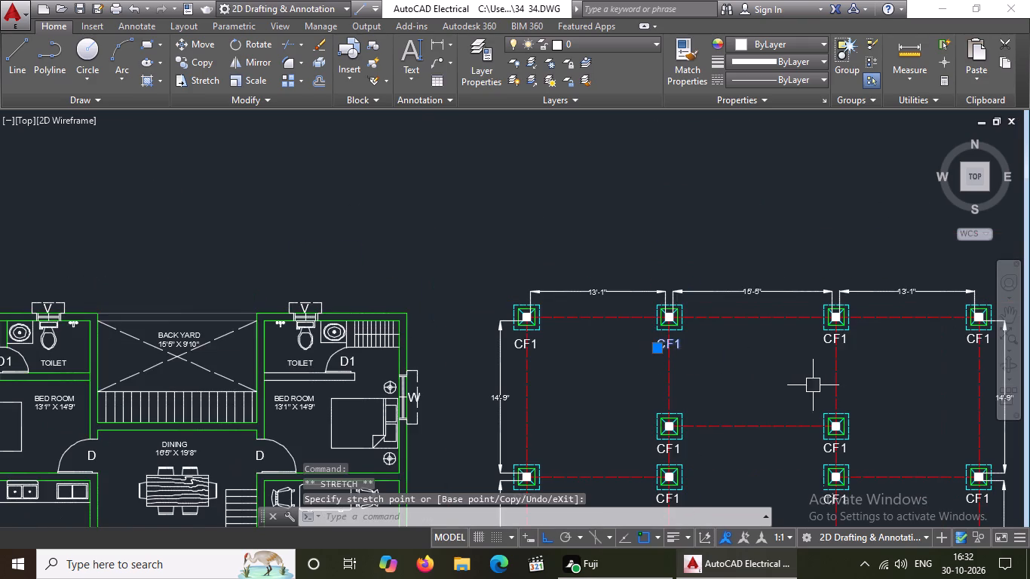
scroll(821, 357, up, 2)
click(827, 312)
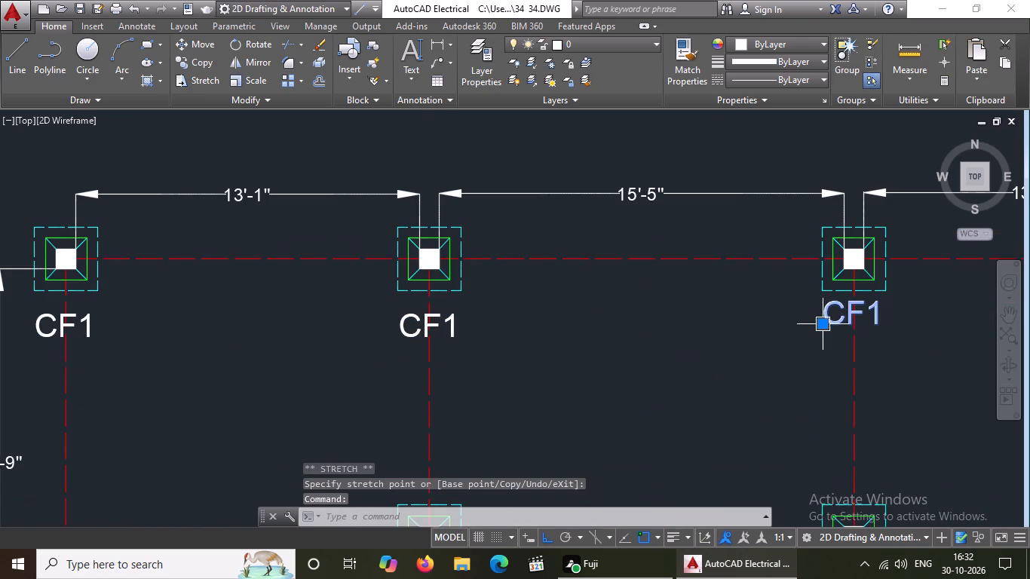
drag(825, 323, 825, 341)
click(826, 340)
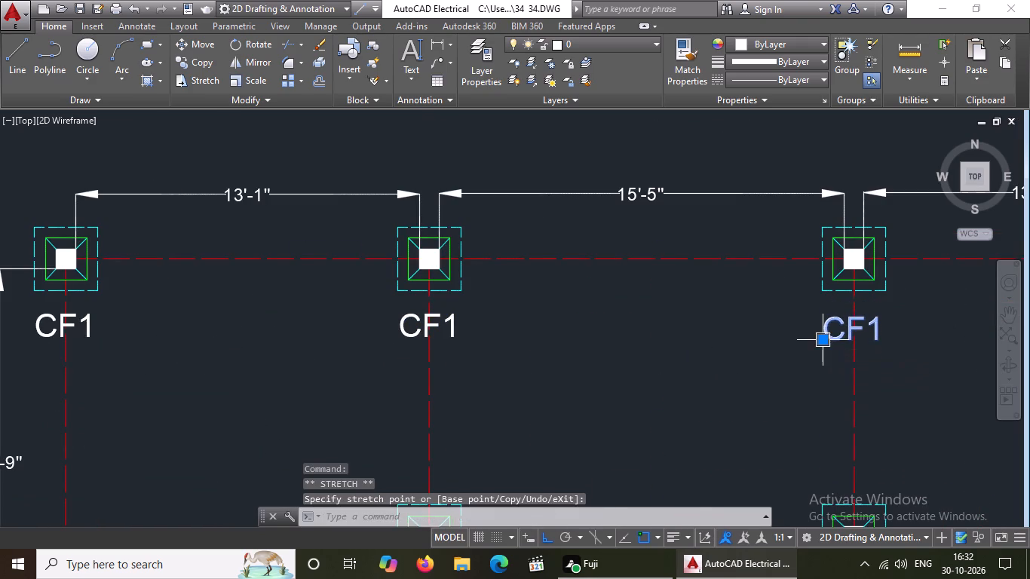
Move the CF1 label of the fourth column in the uppermost row down by about 0'-6 1/2" and clear the selection.
scroll(800, 340, down, 3)
scroll(906, 353, up, 3)
click(803, 294)
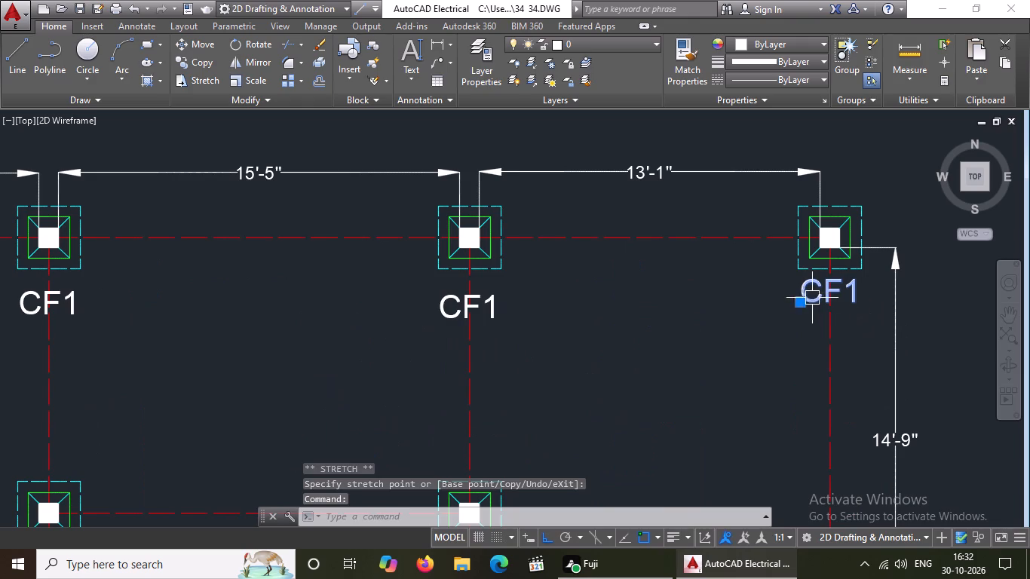
click(802, 302)
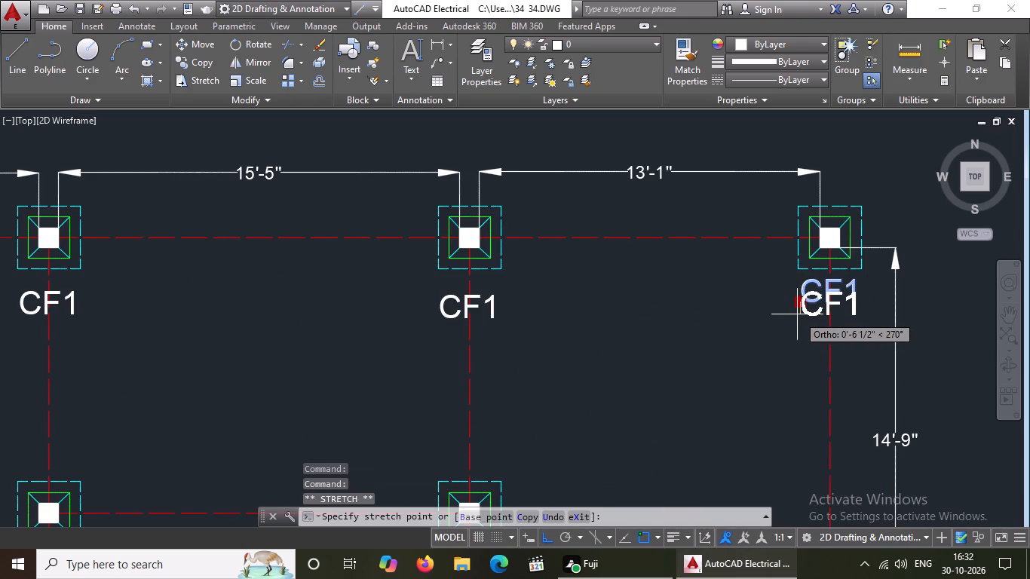
click(797, 316)
scroll(797, 316, down, 4)
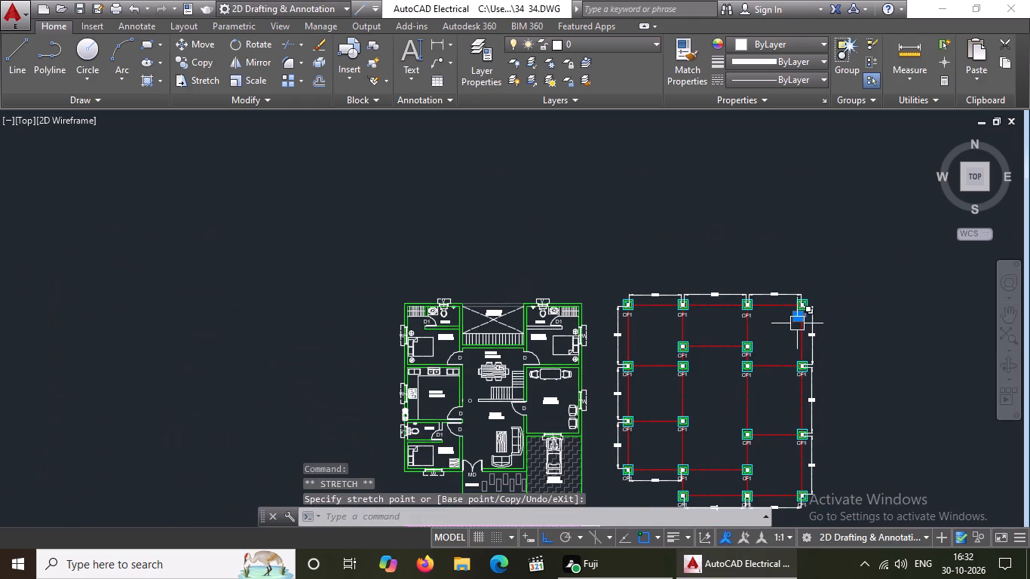
key(Escape)
scroll(691, 356, up, 4)
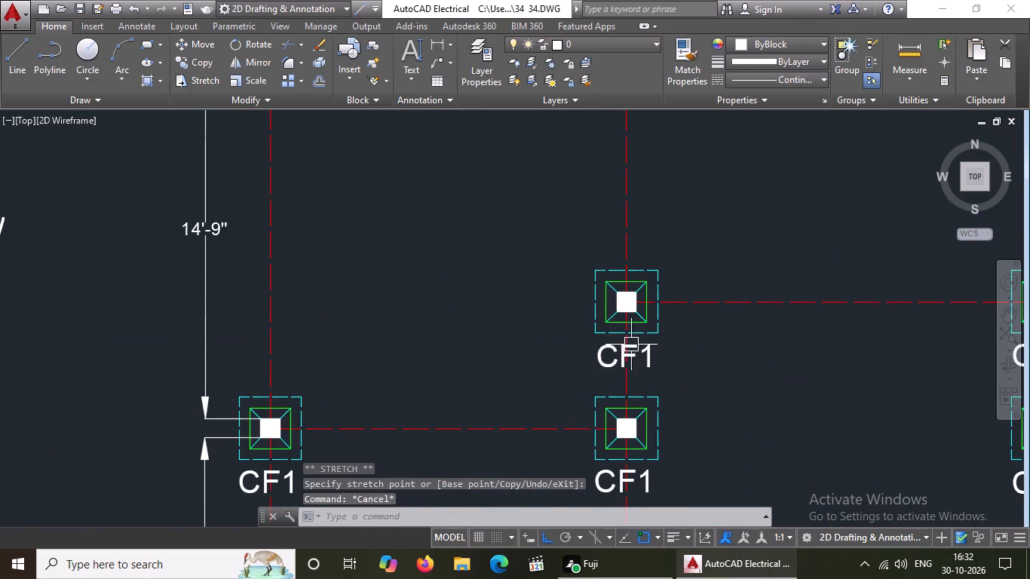
Move the CF1 label of the first column in the second row straight down by about 0'-4".
click(602, 356)
click(600, 365)
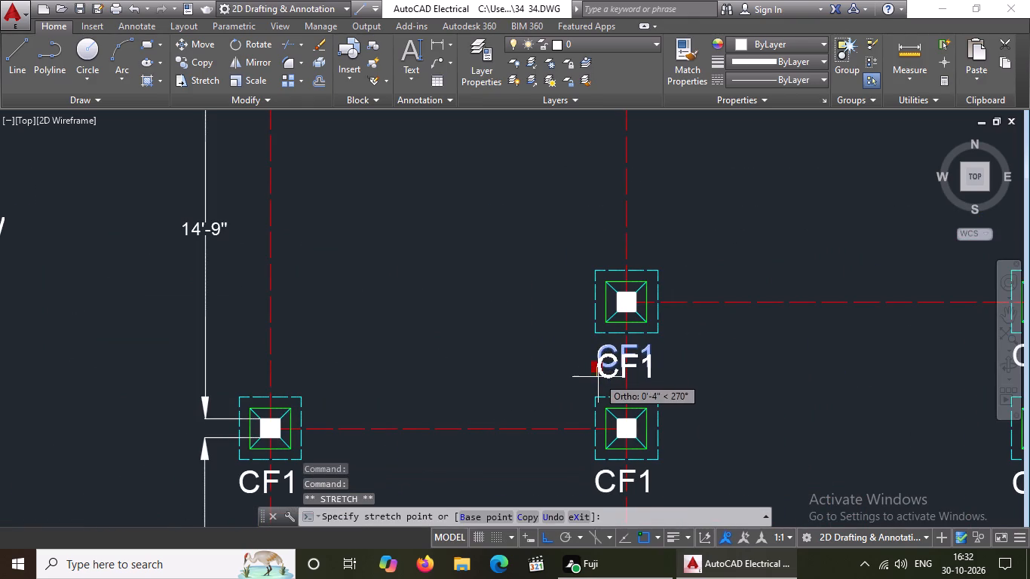
click(598, 377)
Move the CF1 label of the second column in the second row down by about 0'-5" and clear the selection.
scroll(597, 377, down, 3)
scroll(718, 387, up, 4)
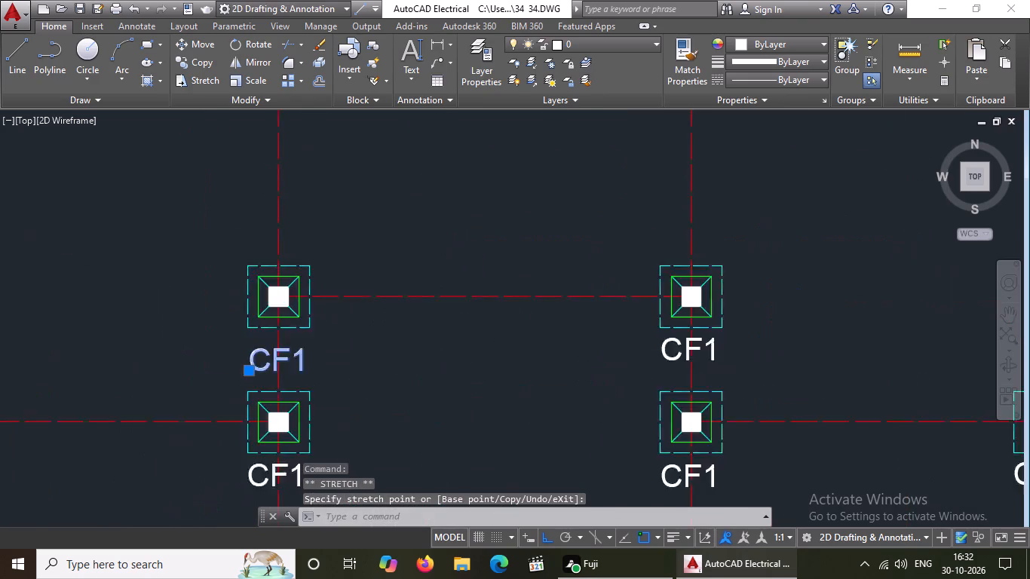
click(667, 357)
click(654, 363)
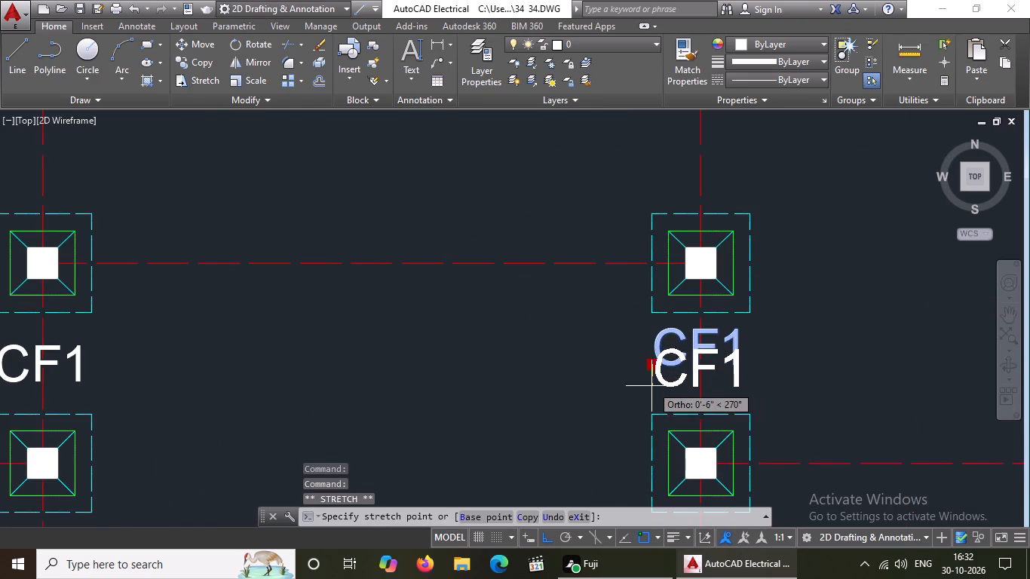
click(651, 382)
scroll(651, 382, down, 2)
key(Escape)
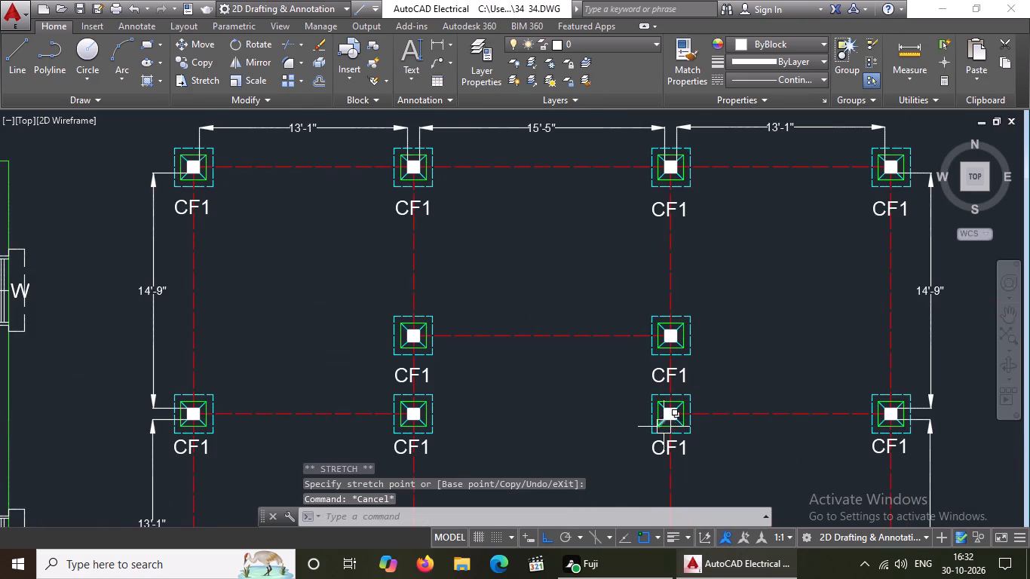
Move the CF1 label of the first column in the third row slightly farther below its footing.
scroll(591, 383, down, 1)
scroll(352, 449, up, 2)
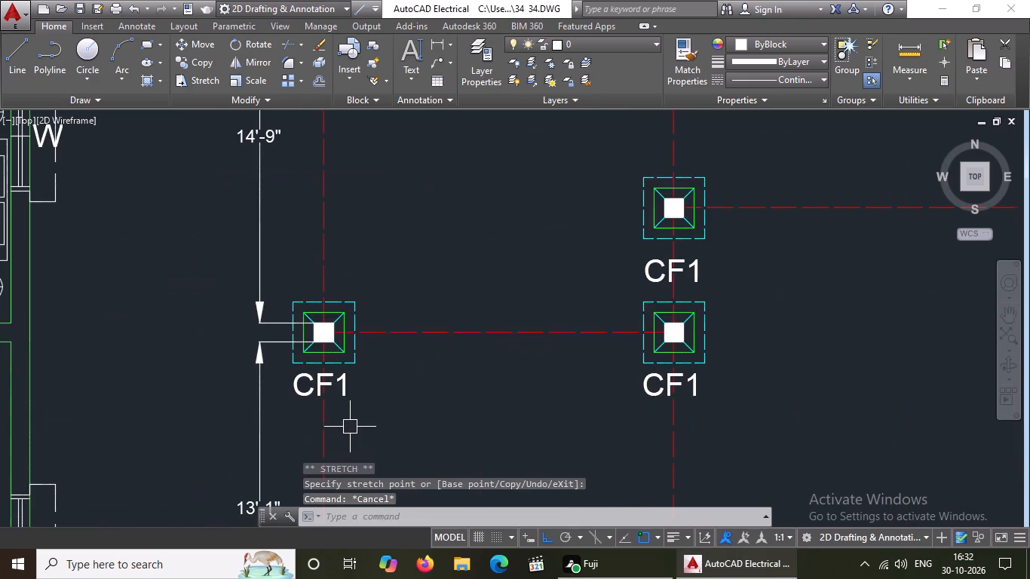
scroll(349, 409, up, 2)
click(331, 371)
click(199, 372)
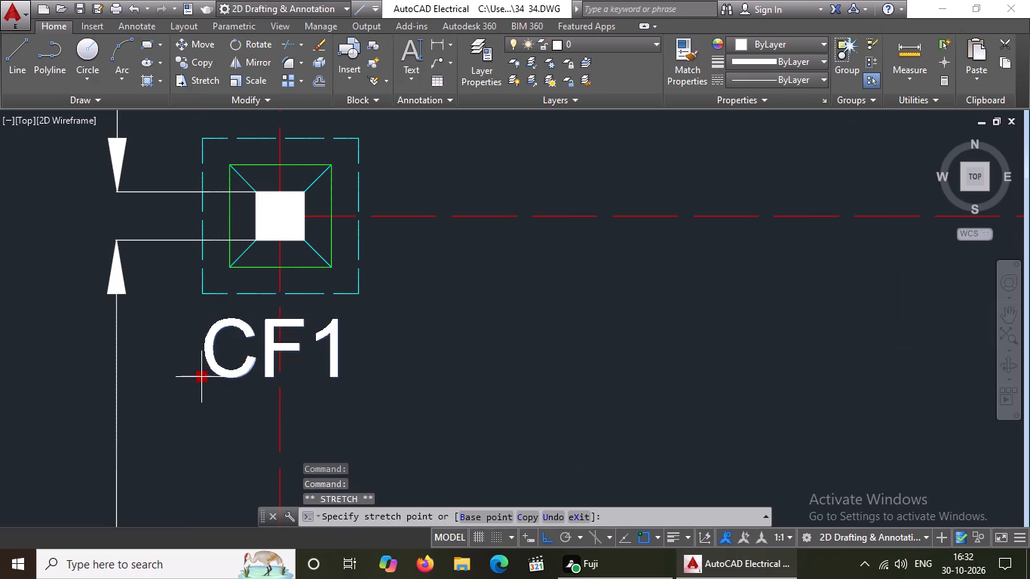
click(198, 418)
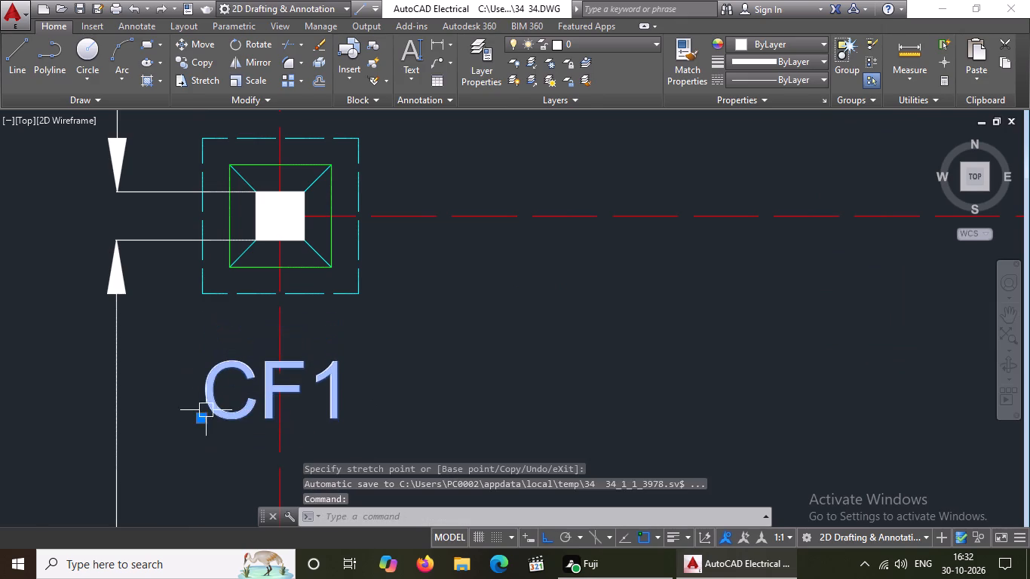
Move the CF1 label of the second column in the third row down, roughly level with the first column's label.
scroll(234, 366, down, 3)
click(451, 371)
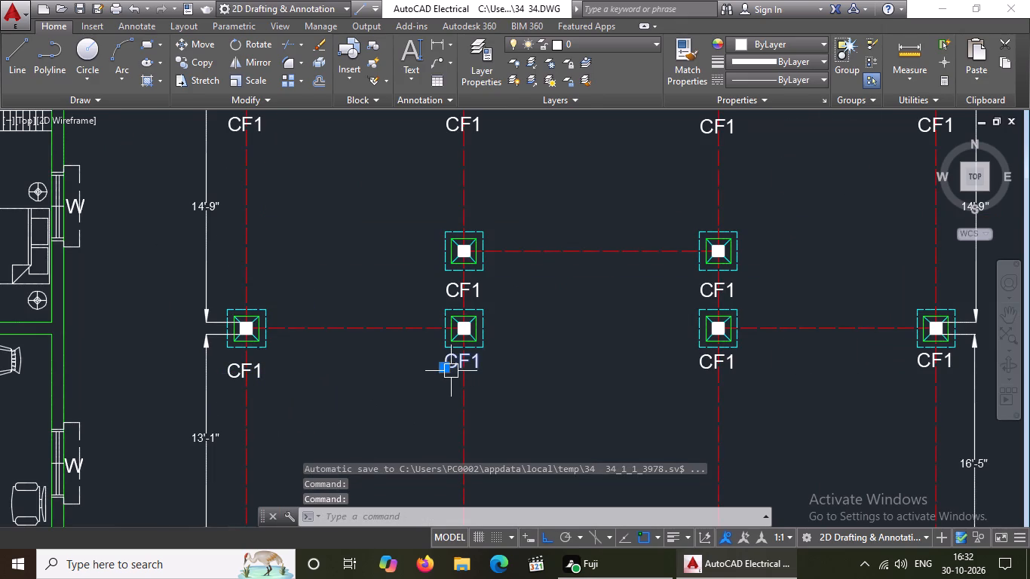
click(446, 369)
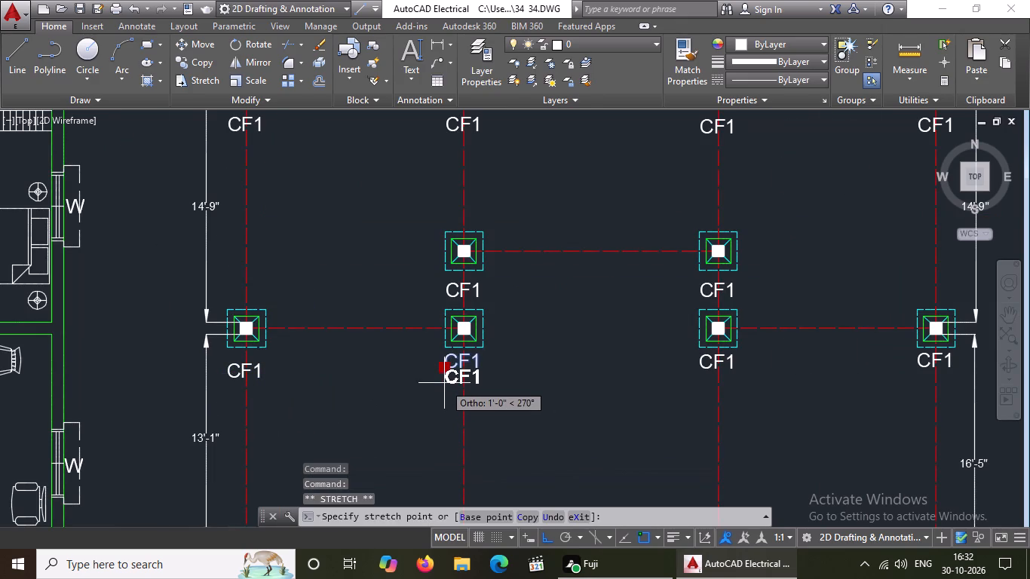
scroll(444, 378, up, 1)
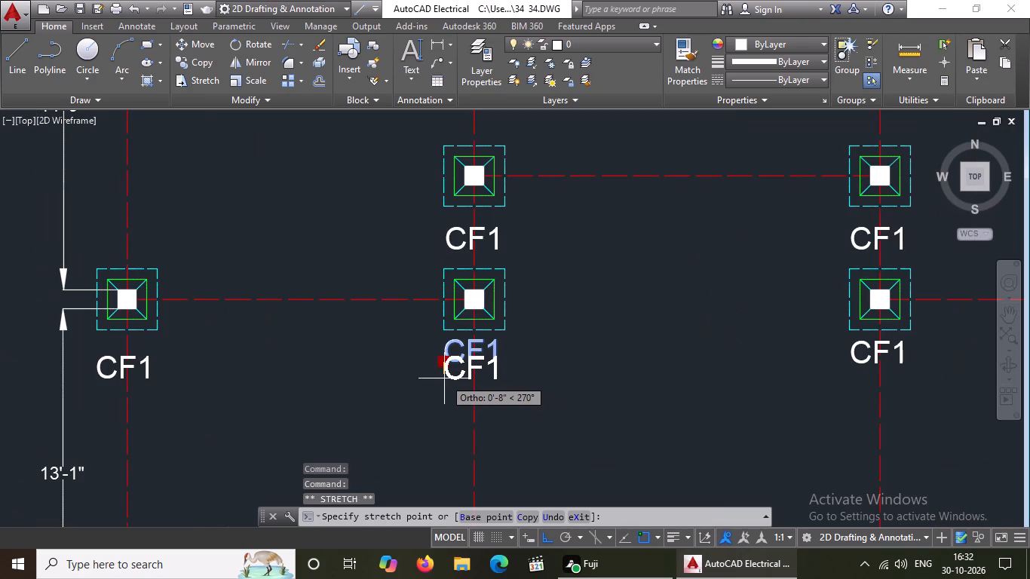
click(444, 374)
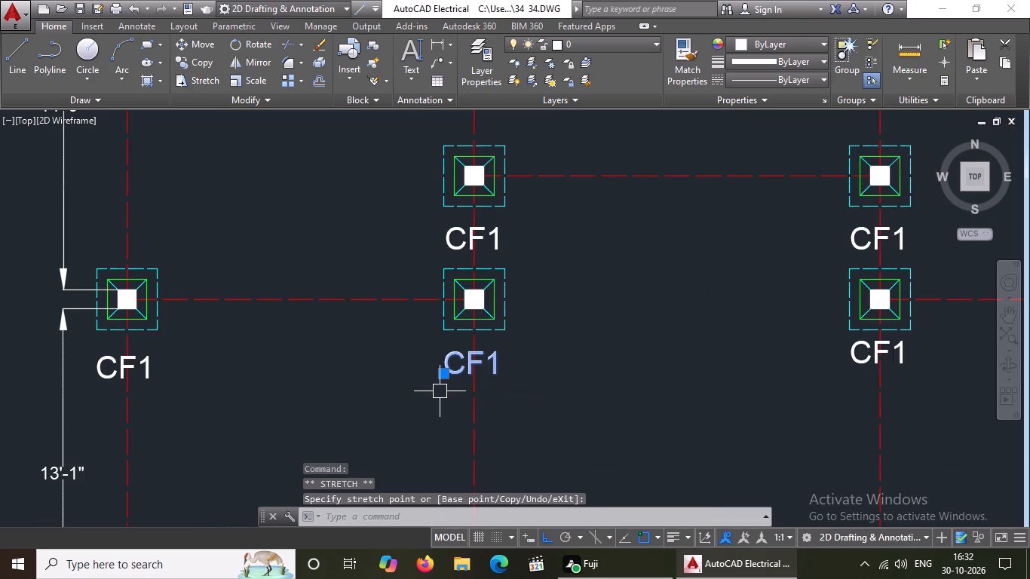
Move the CF1 label of the third column in the third row straight down by about 0'-5".
scroll(440, 391, down, 2)
scroll(677, 391, up, 2)
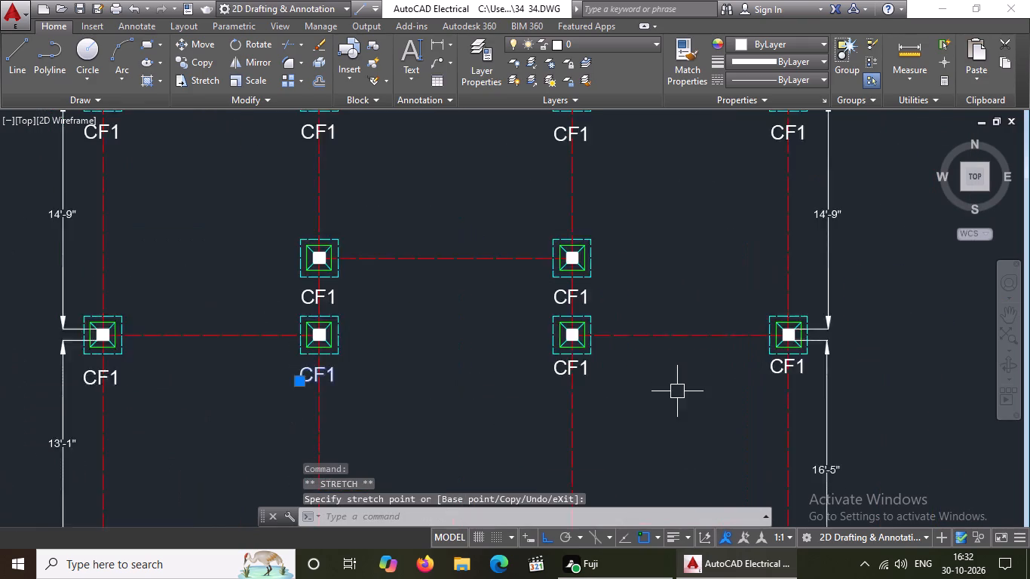
click(475, 357)
click(480, 369)
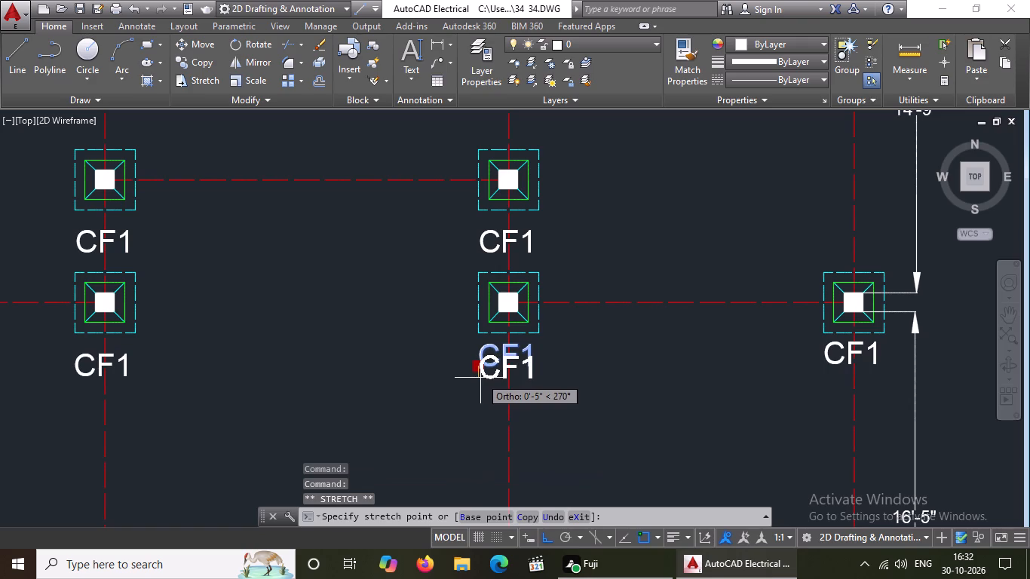
click(480, 378)
scroll(480, 378, down, 1)
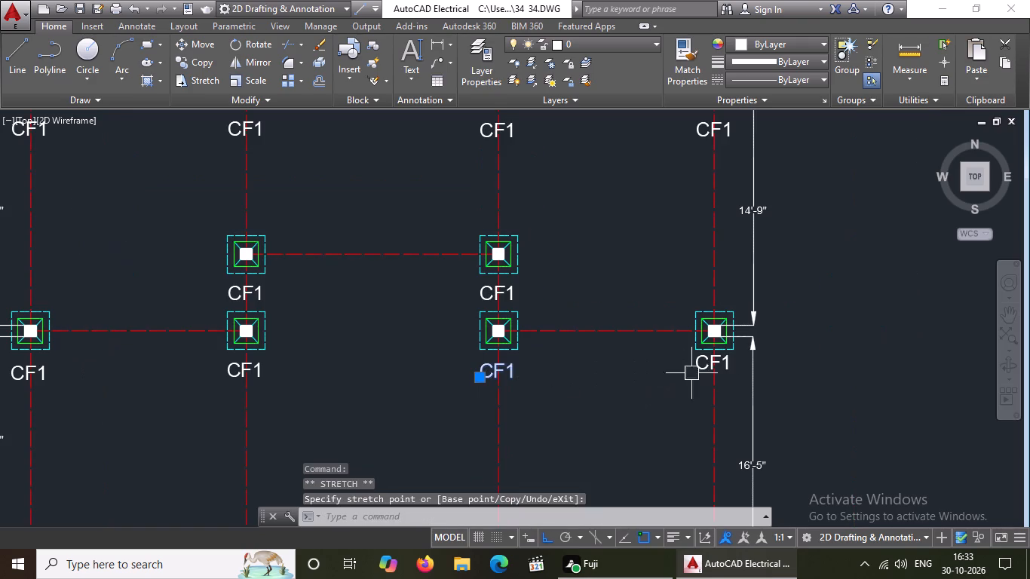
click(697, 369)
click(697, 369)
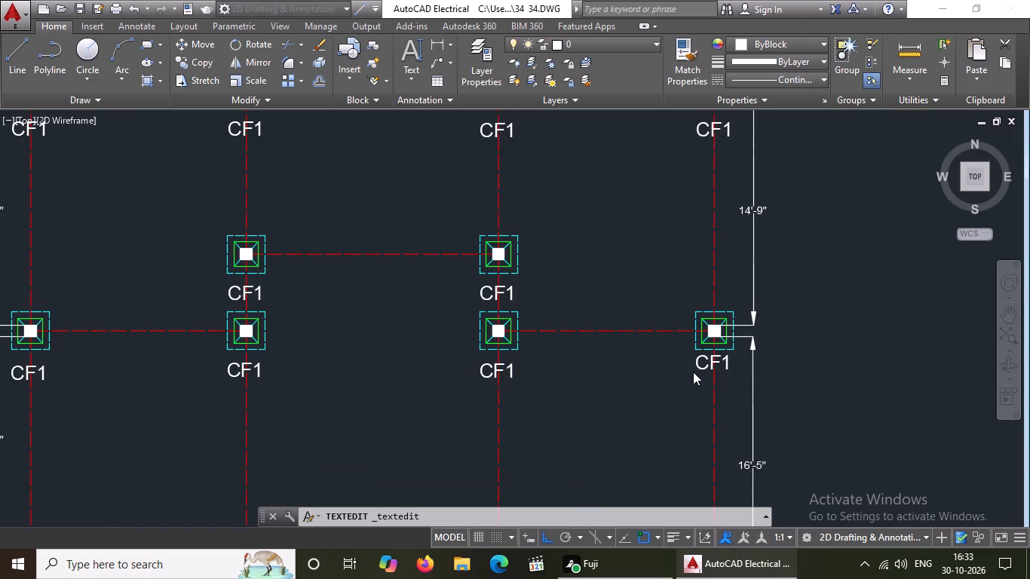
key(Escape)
Move the CF1 label of the fourth column in the third row down by about 0'-10" and clear the selection.
click(692, 369)
click(691, 370)
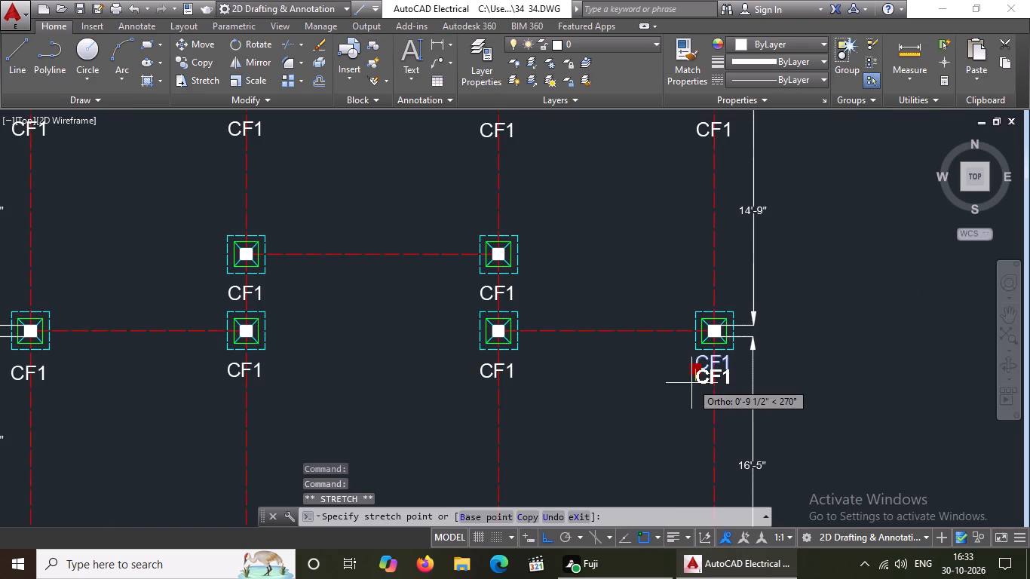
click(691, 383)
scroll(681, 336, down, 3)
key(Escape)
Move the CF1 label of the first column in the fourth row slightly farther below its footing.
scroll(523, 400, up, 4)
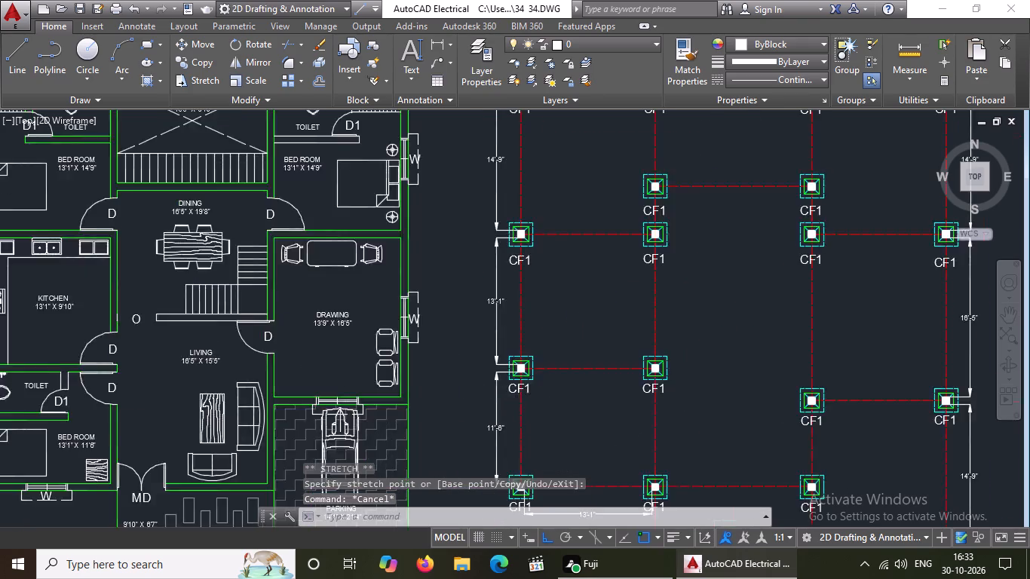
click(491, 377)
click(486, 384)
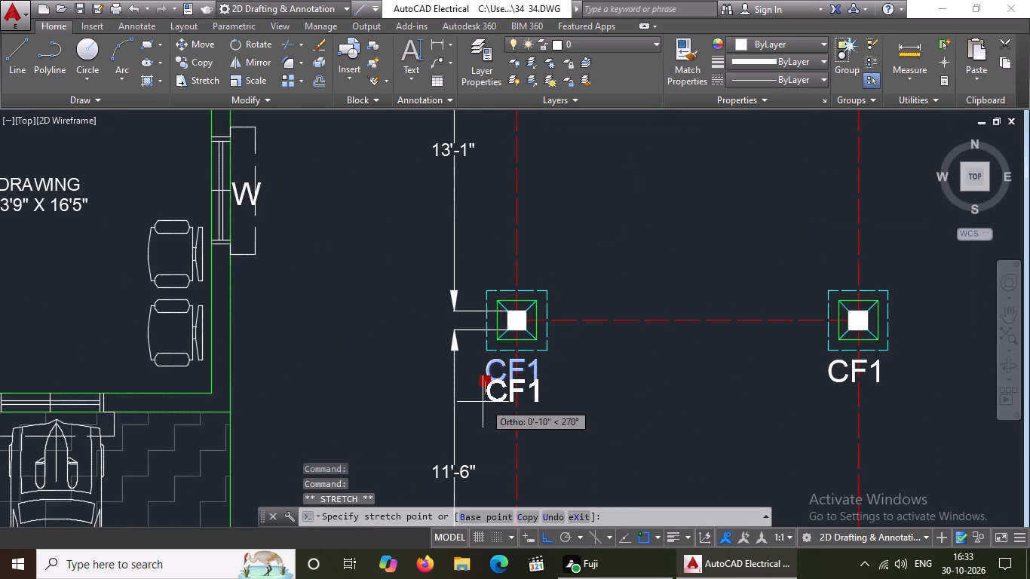
click(483, 397)
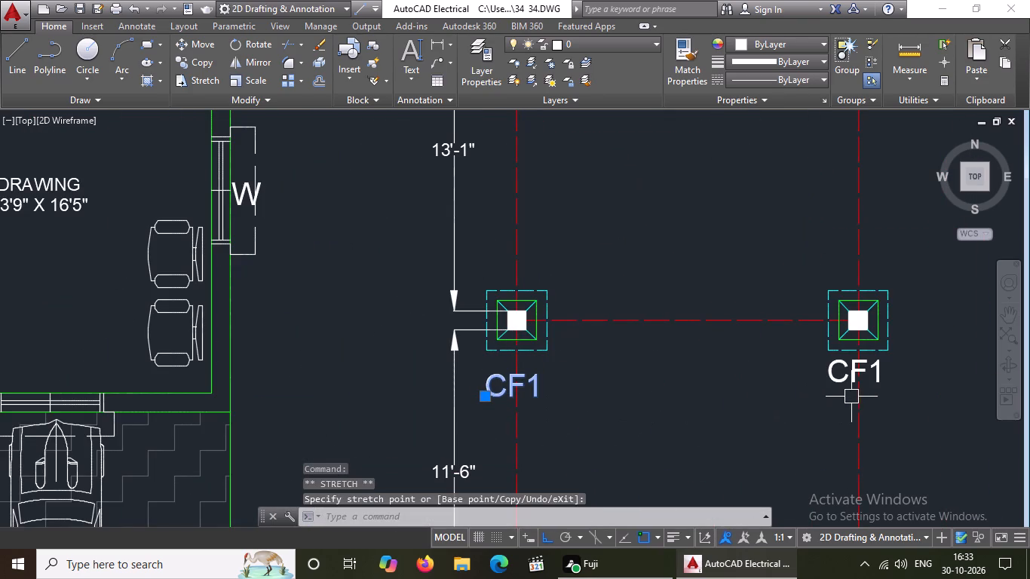
Move the CF1 label of the second column in the fourth row down by about 0'-7" and clear the selection.
click(822, 376)
drag(829, 376, 837, 383)
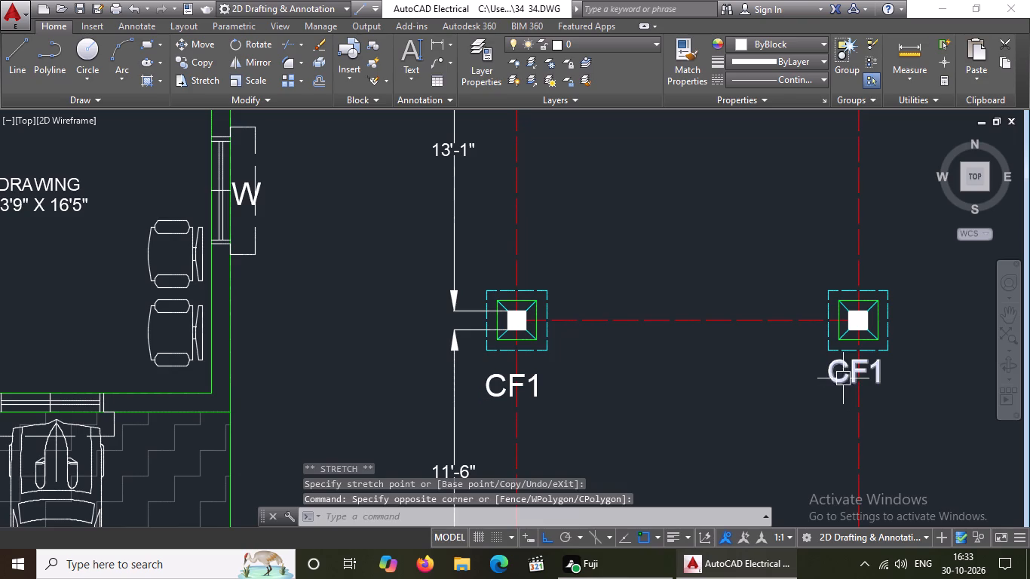
click(843, 378)
click(823, 382)
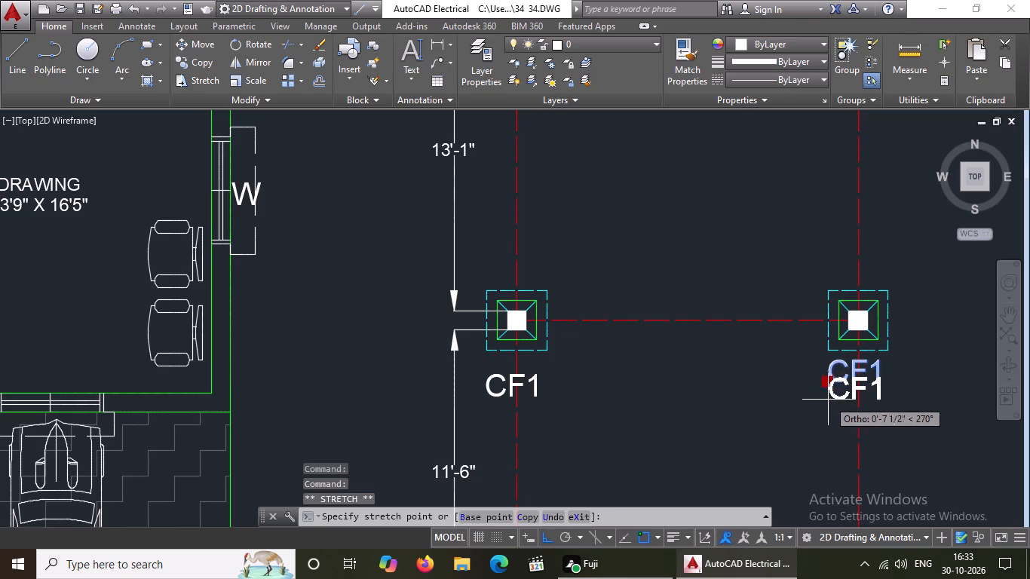
click(829, 397)
scroll(690, 446, down, 3)
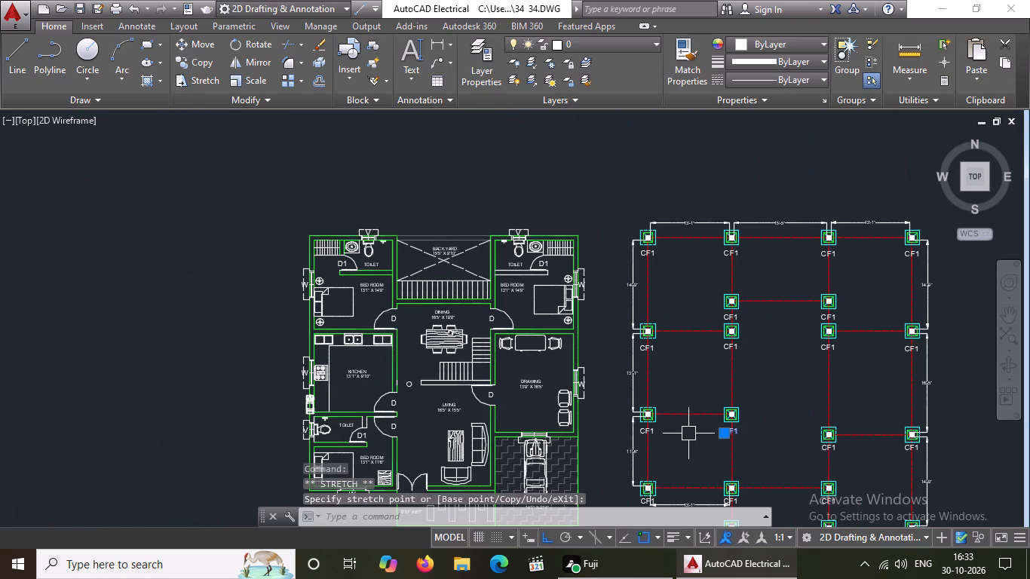
key(Escape)
Move the CF1 label of the left column in the fifth row straight down, farther below its footing.
scroll(872, 467, up, 2)
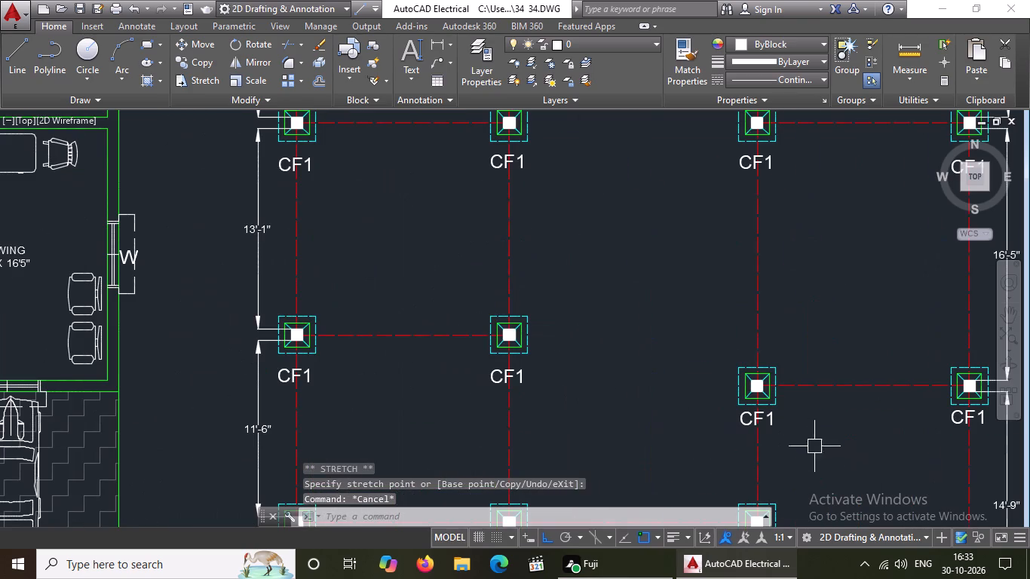
click(743, 424)
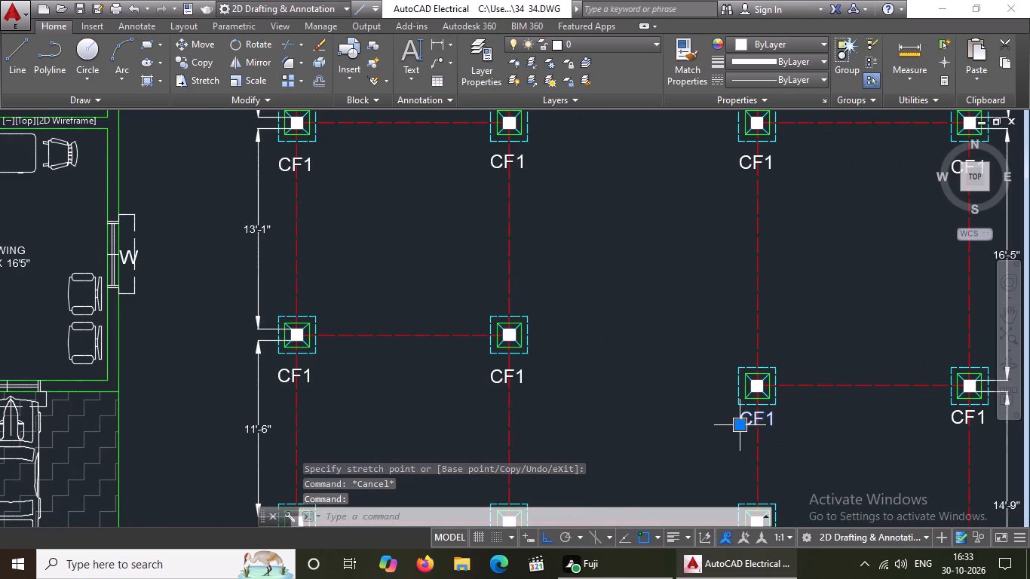
click(741, 424)
click(742, 437)
Move the CF1 label of the right column in the fifth row straight down, farther below its footing.
scroll(706, 412, down, 2)
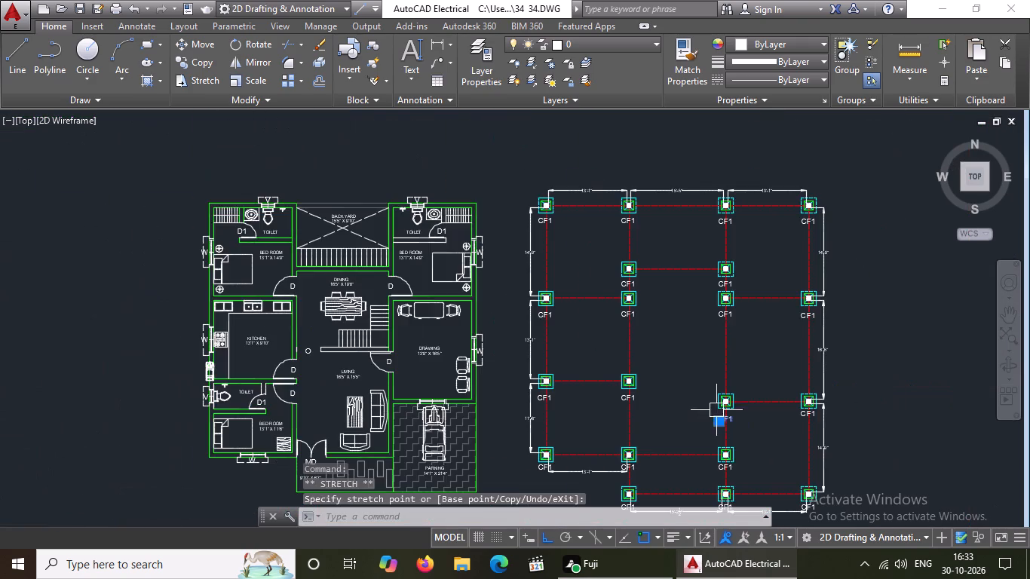
scroll(786, 425, up, 2)
click(820, 399)
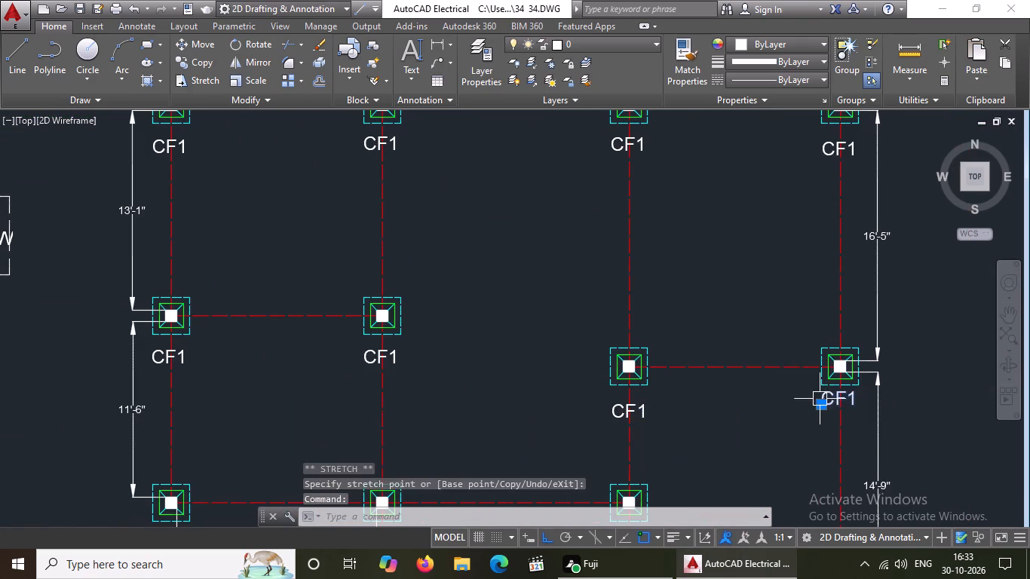
click(821, 407)
click(823, 421)
Raise the CF1 label of the fifth row's right column by about 0'-3 1/2" to nearly align with its neighbour and deselect it.
scroll(820, 404, down, 1)
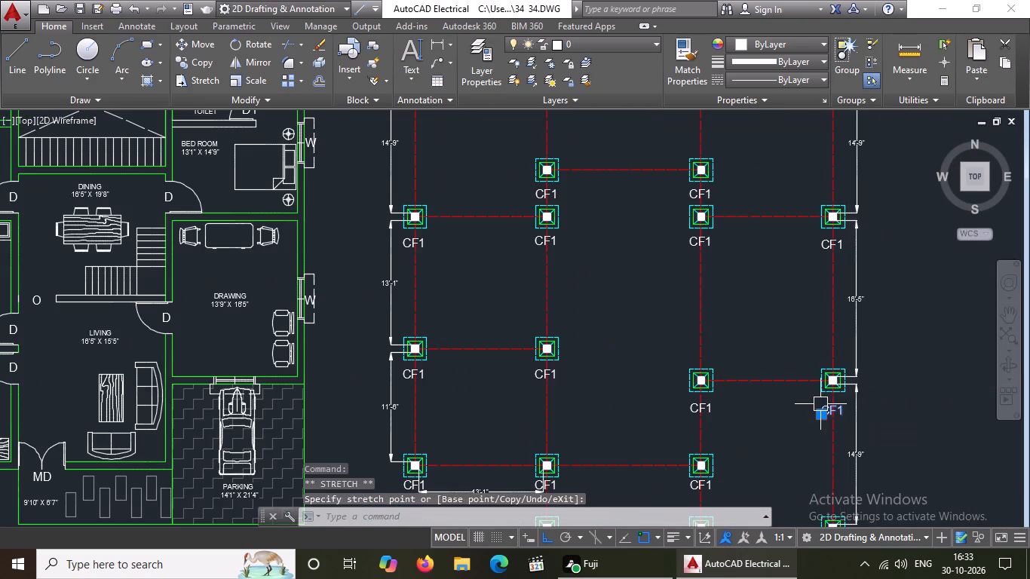
scroll(860, 428, up, 1)
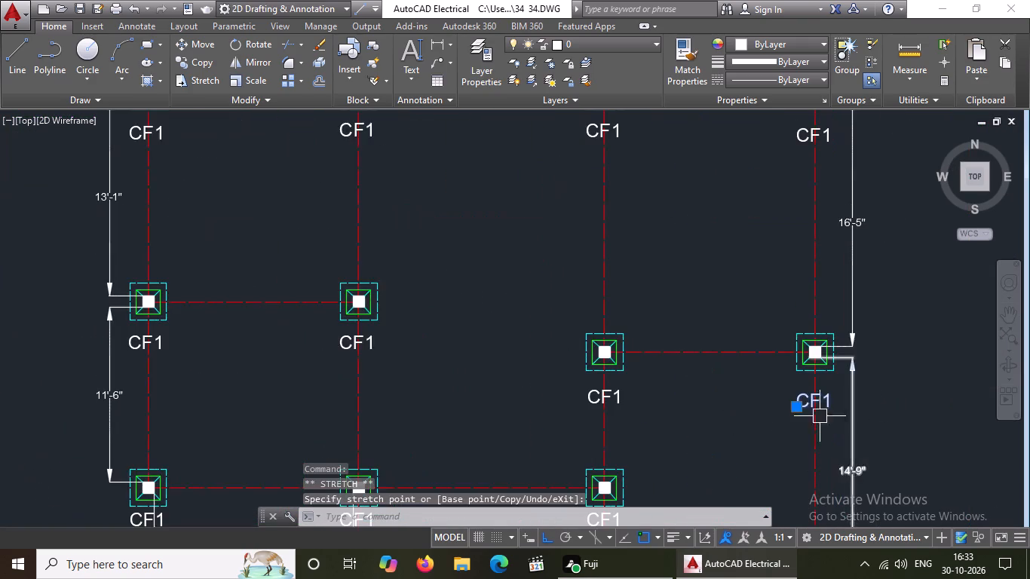
scroll(784, 407, up, 2)
click(816, 408)
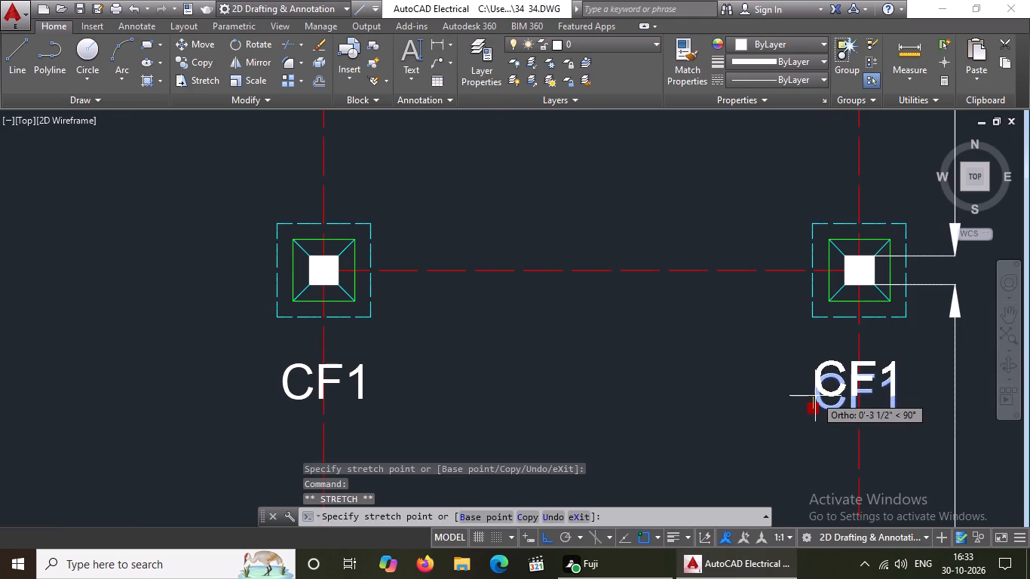
click(814, 395)
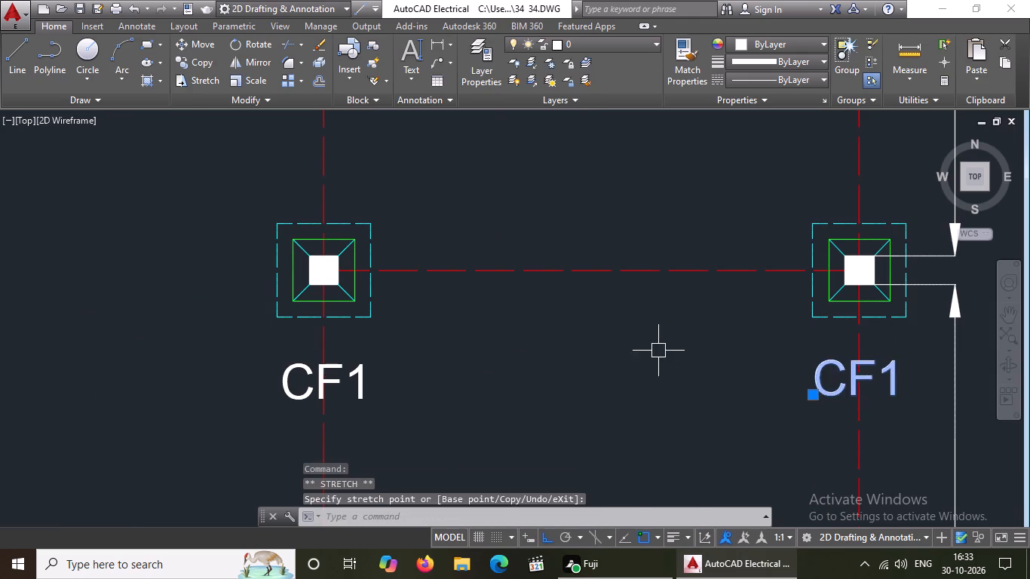
scroll(658, 351, down, 3)
key(Escape)
Move the CF1 label of the first column in the sixth row straight down by about 0'-7".
scroll(293, 464, up, 2)
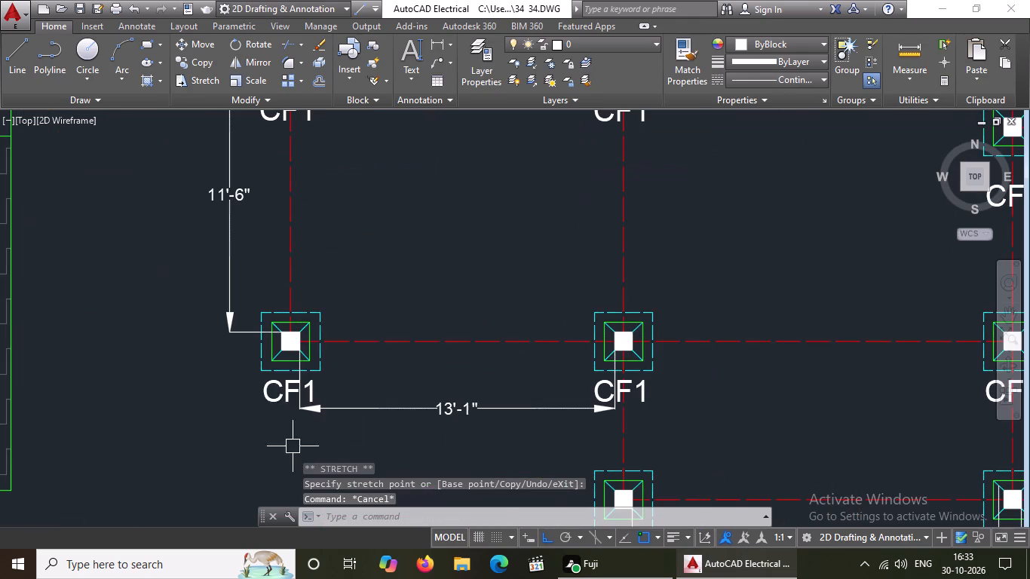
click(277, 397)
click(258, 403)
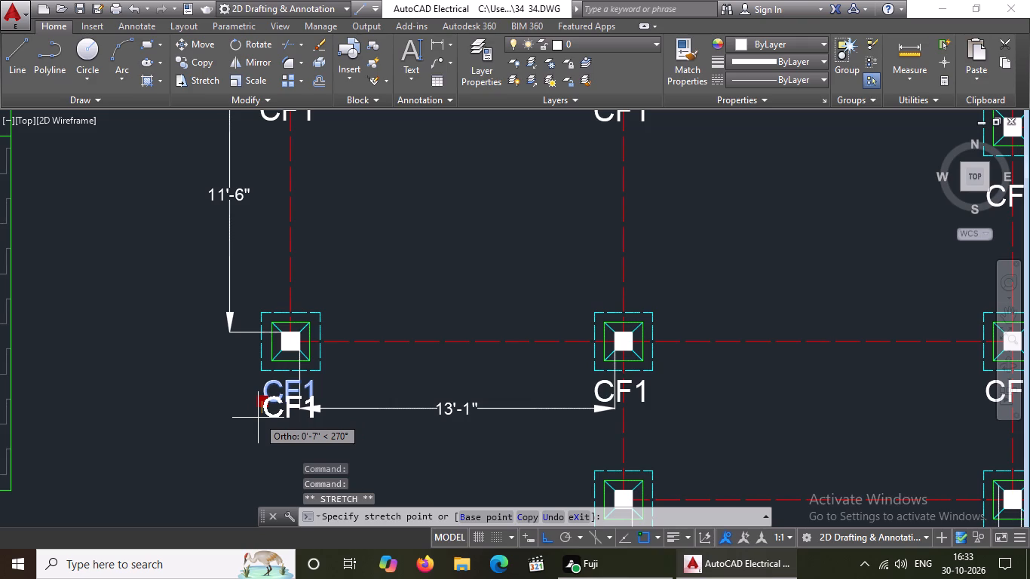
click(258, 418)
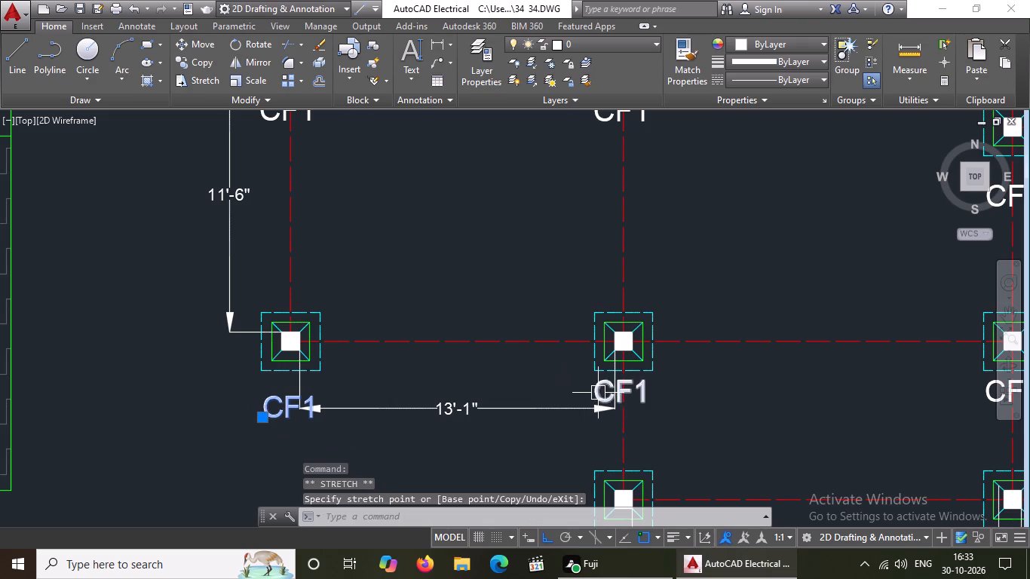
Move the CF1 label of the second column in the sixth row straight down by about 0'-7 1/2".
click(598, 393)
click(592, 397)
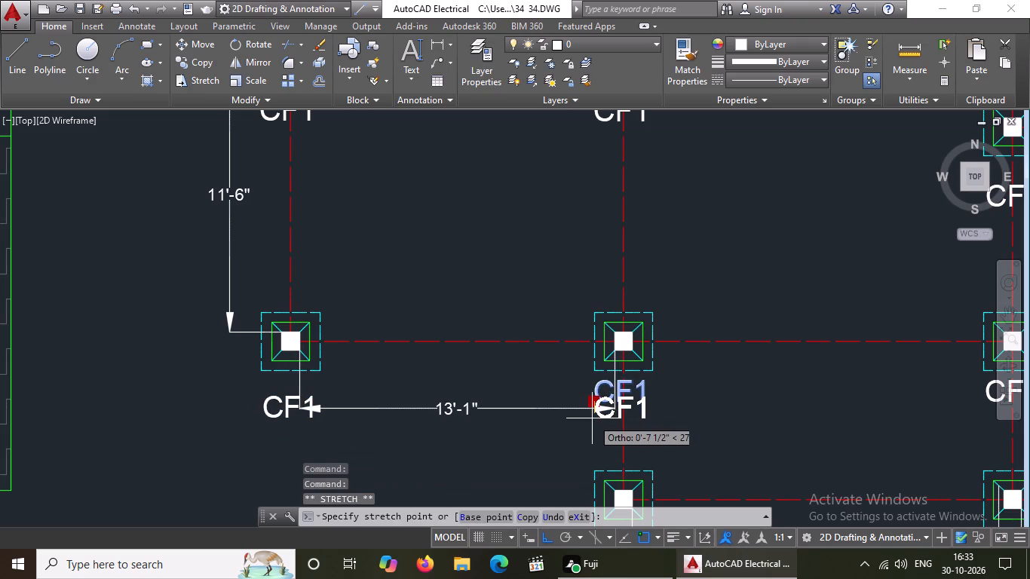
click(593, 418)
scroll(602, 392, down, 3)
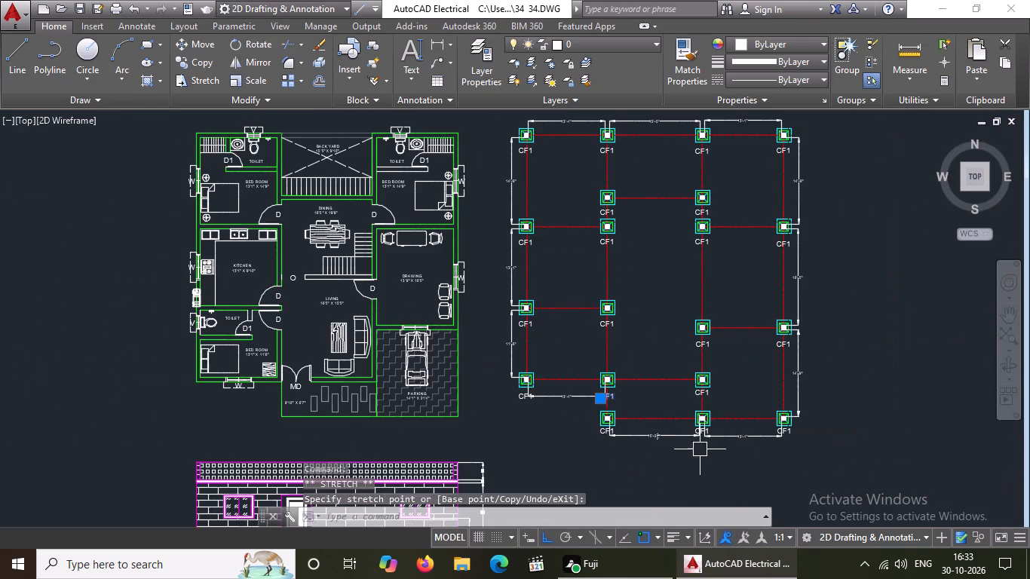
Move the CF1 label of the second column in the sixth row farther down, just below the 13'-1" dimension line.
key(Escape)
scroll(586, 410, up, 2)
scroll(648, 399, up, 2)
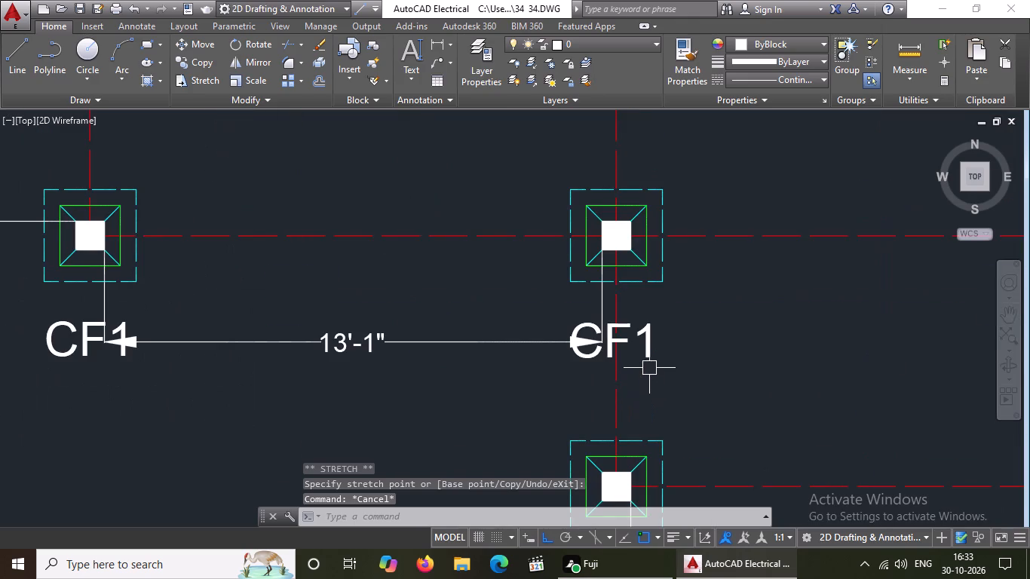
click(647, 351)
drag(570, 358, 570, 367)
click(570, 378)
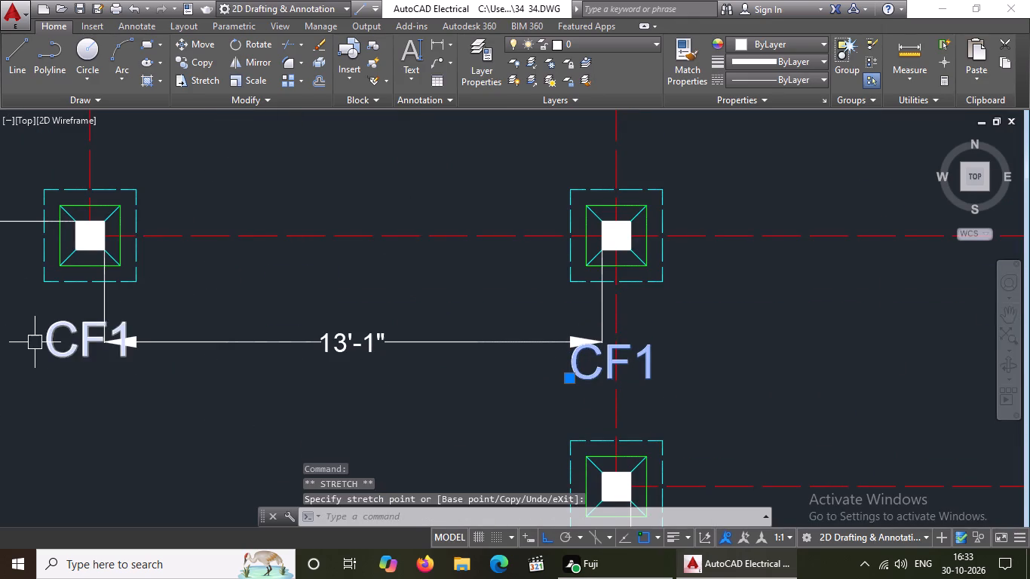
Move the CF1 label of the first column in the sixth row down to match its lowered neighbour and deselect it.
click(70, 348)
click(47, 355)
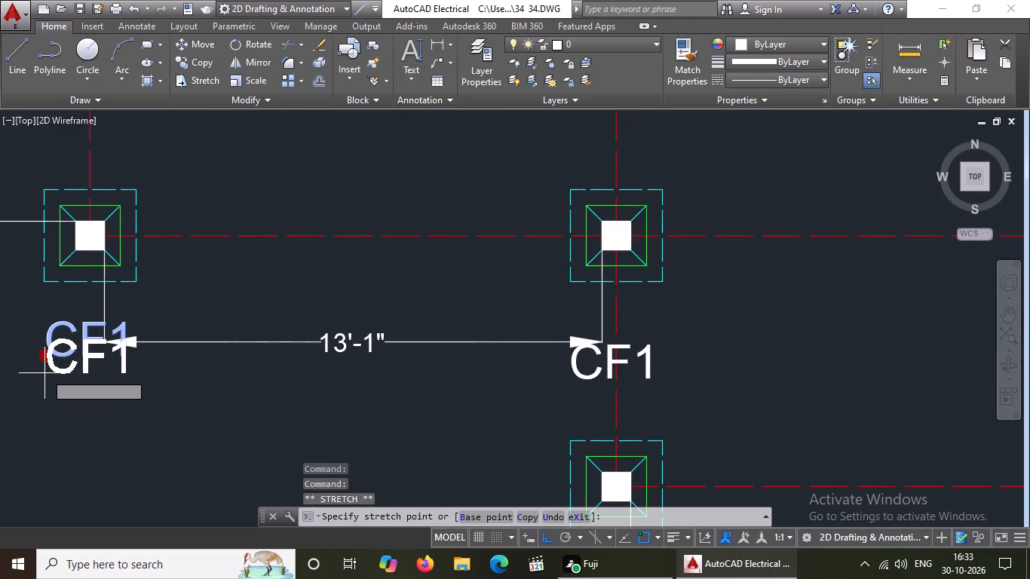
click(44, 374)
scroll(48, 371, down, 3)
key(Escape)
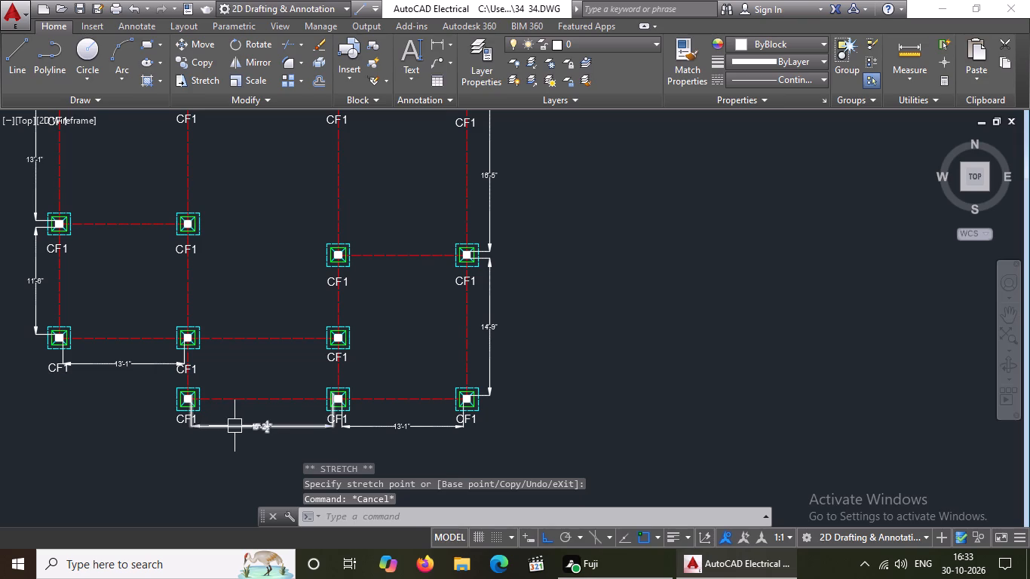
Move the CF1 label of the third column in the sixth row straight down, roughly level with the row's other labels.
scroll(329, 362, up, 2)
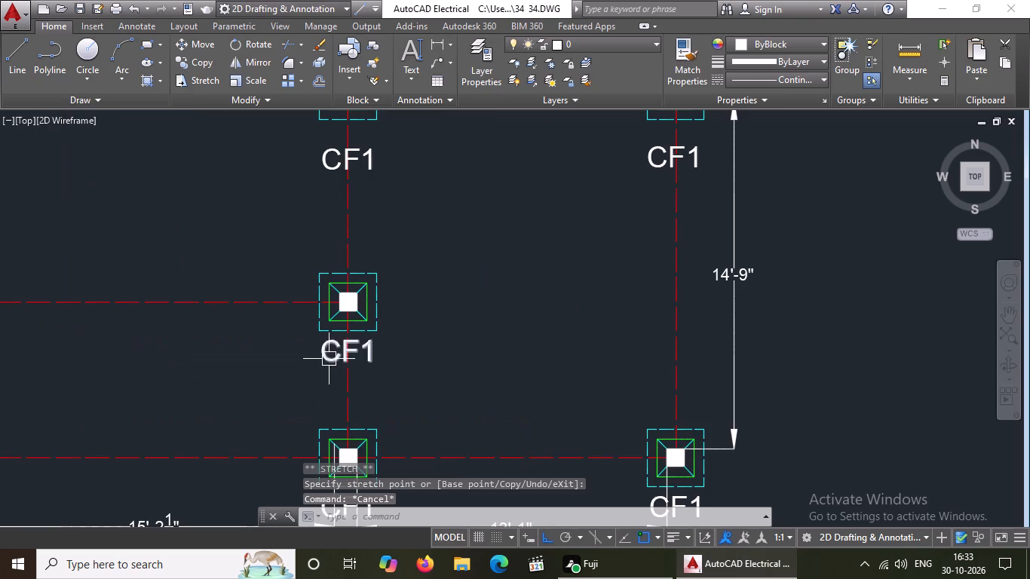
click(329, 358)
click(320, 360)
click(314, 388)
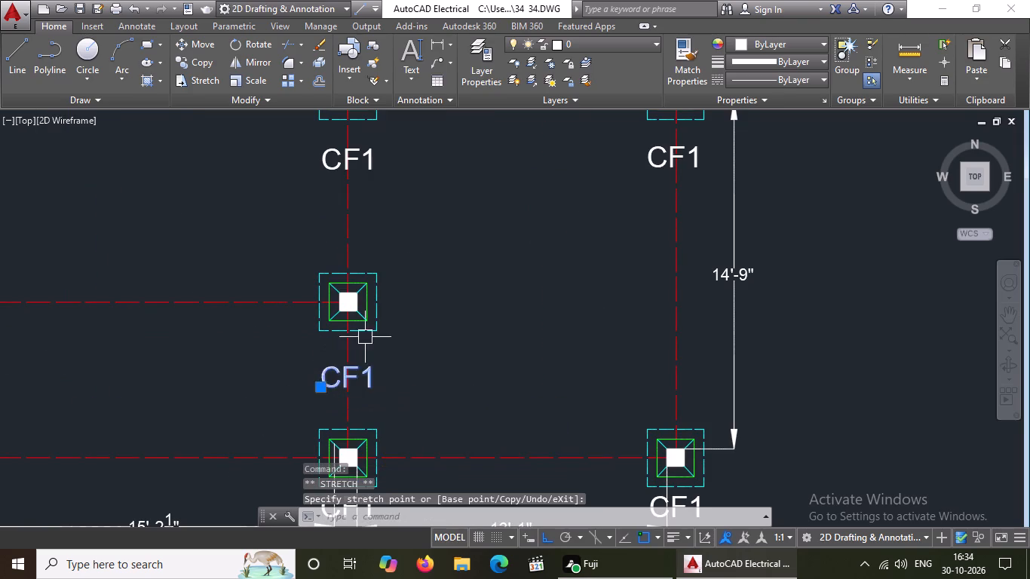
scroll(366, 336, down, 3)
key(Escape)
Move the CF1 label of the second column in the bottom row straight down by about 1'-5".
scroll(260, 380, up, 2)
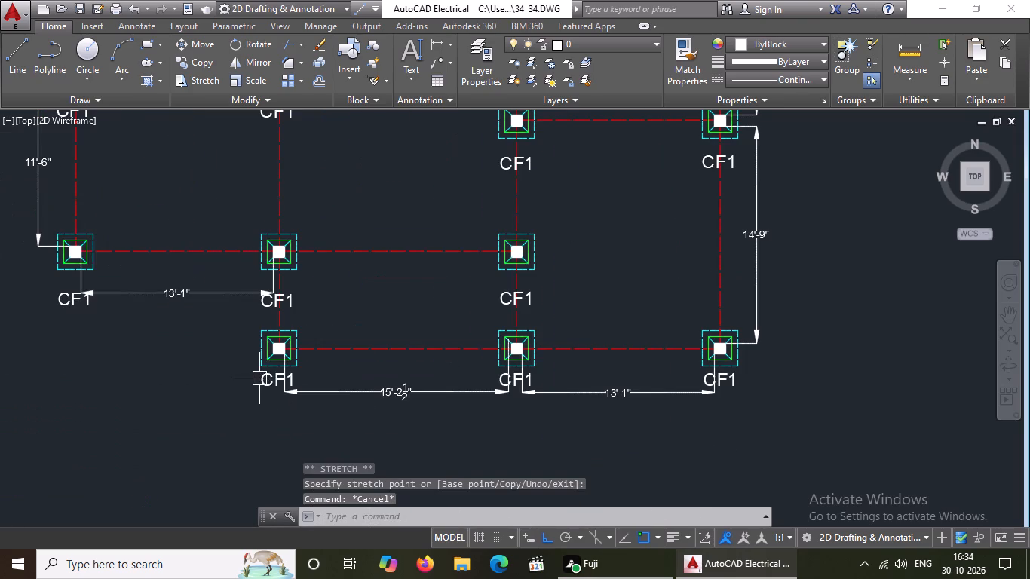
click(258, 388)
click(259, 383)
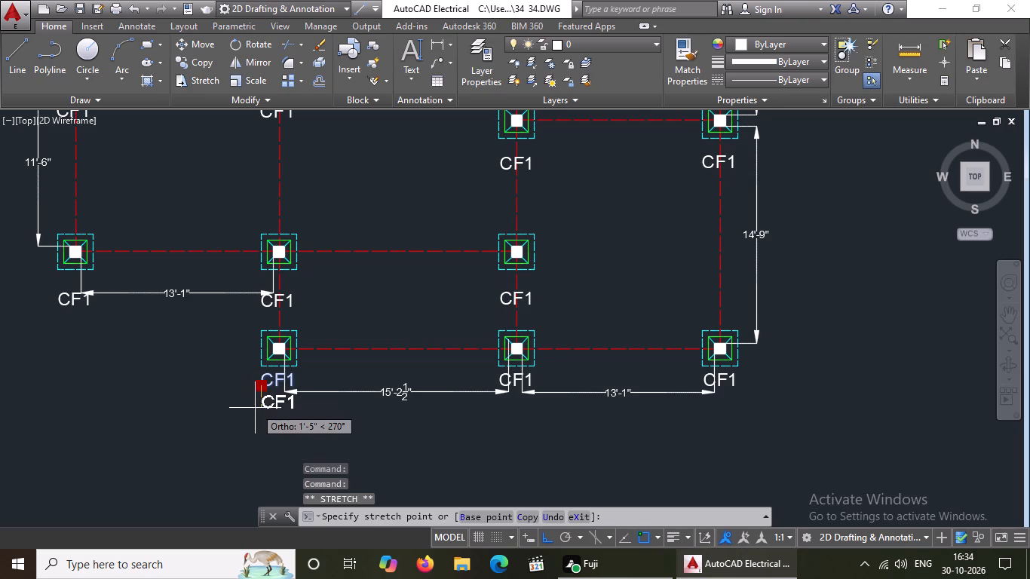
click(255, 408)
Move the CF1 label of the third column in the bottom row straight down by about 1'-6" and clear the selection.
scroll(541, 394, up, 2)
click(436, 358)
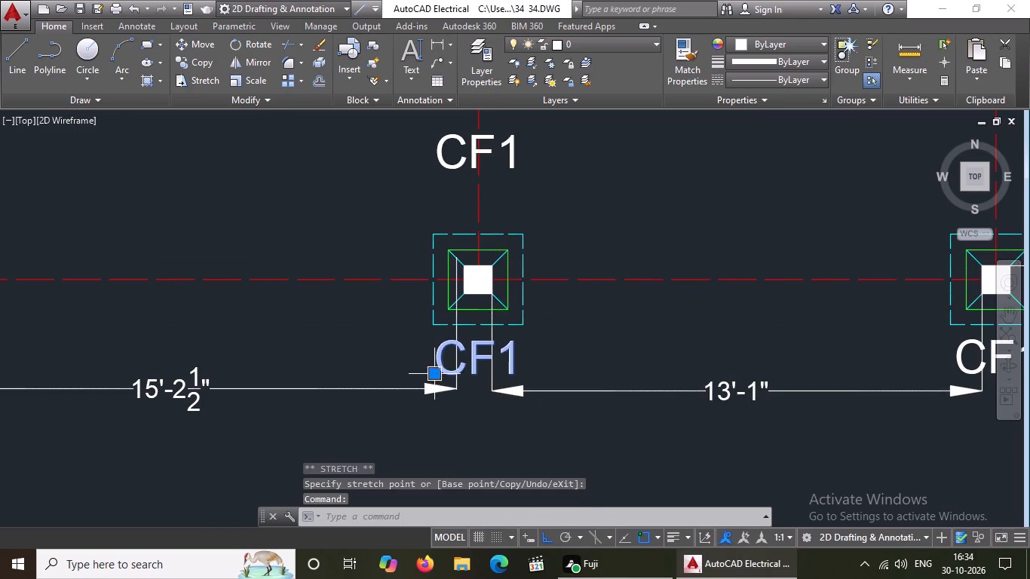
click(431, 373)
drag(431, 373, 435, 386)
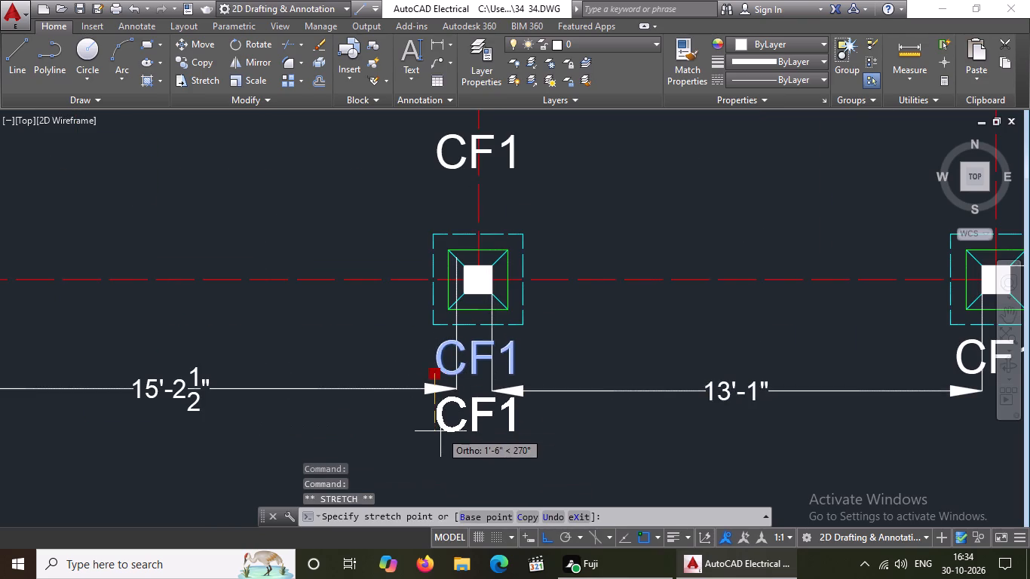
click(440, 431)
scroll(407, 455, down, 3)
key(Escape)
Move the CF1 label of the right column in the bottom row straight down by about 1'-6 1/2" and deselect it.
scroll(566, 428, up, 2)
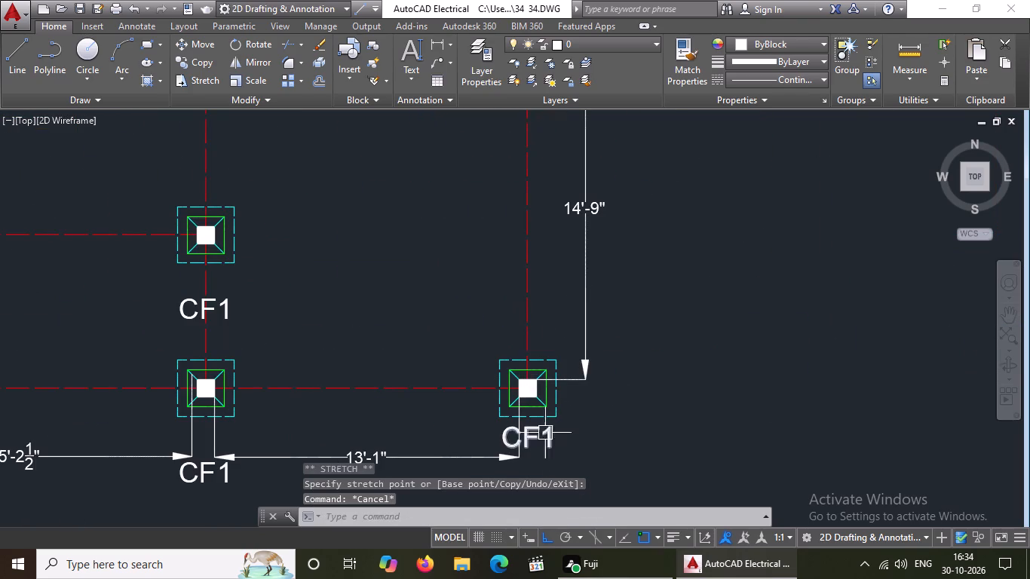
click(538, 444)
click(501, 444)
scroll(505, 421, down, 2)
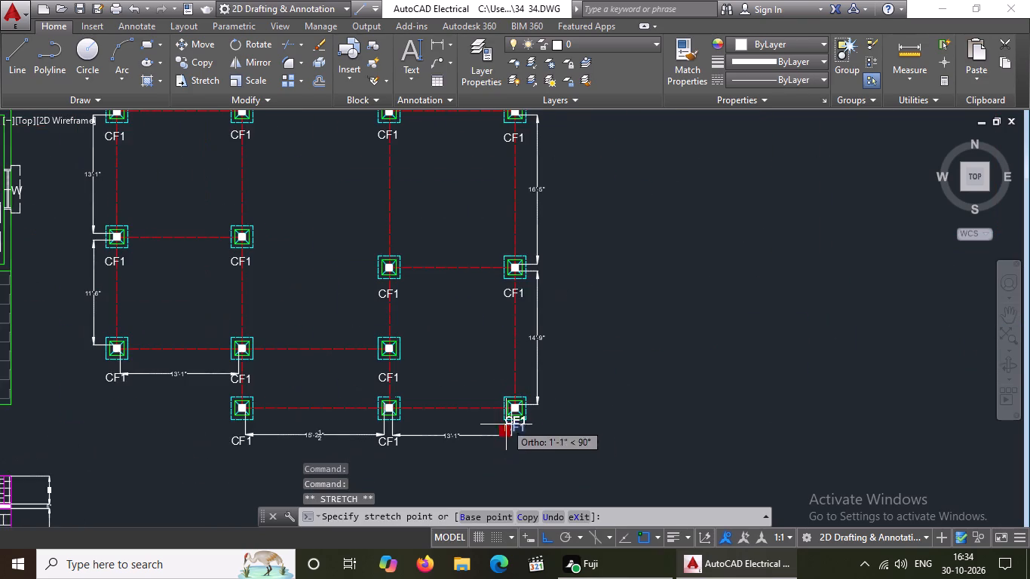
scroll(507, 452, up, 2)
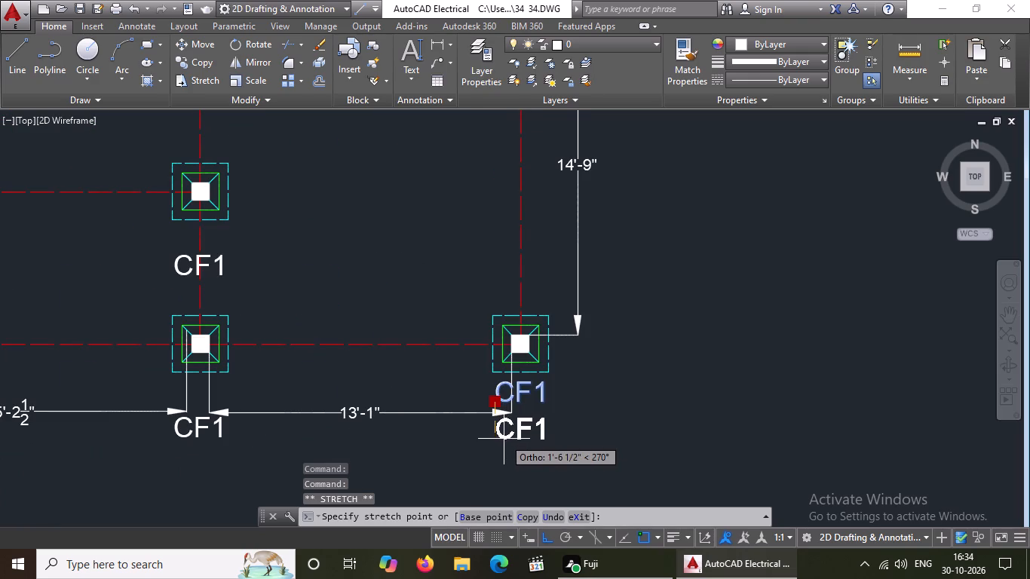
click(504, 437)
scroll(517, 419, down, 2)
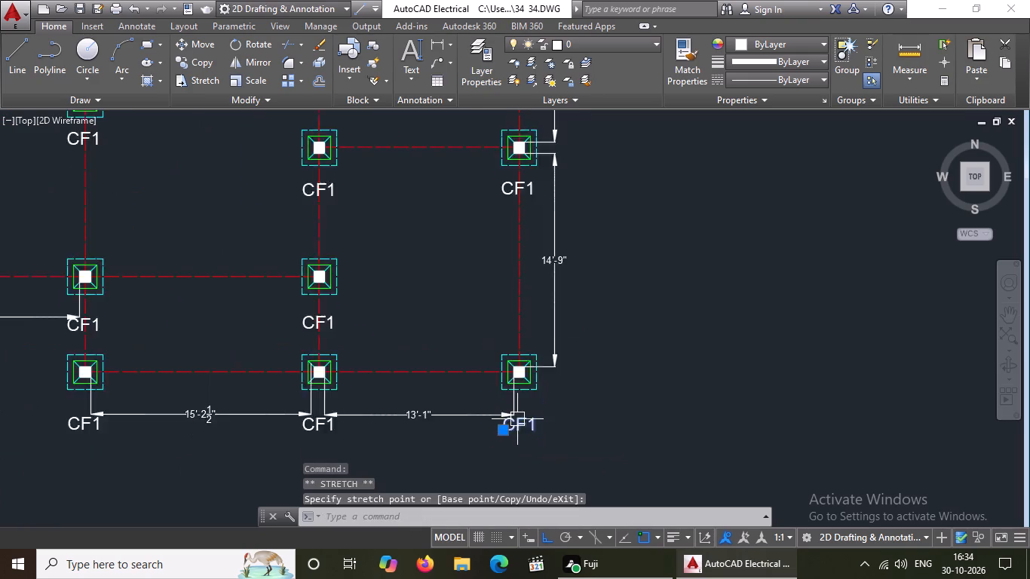
key(Escape)
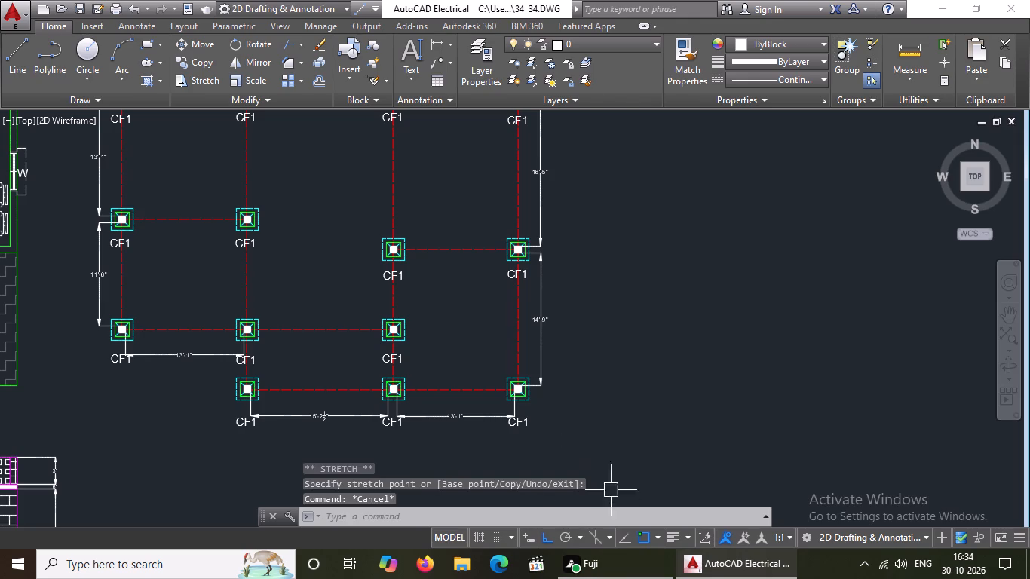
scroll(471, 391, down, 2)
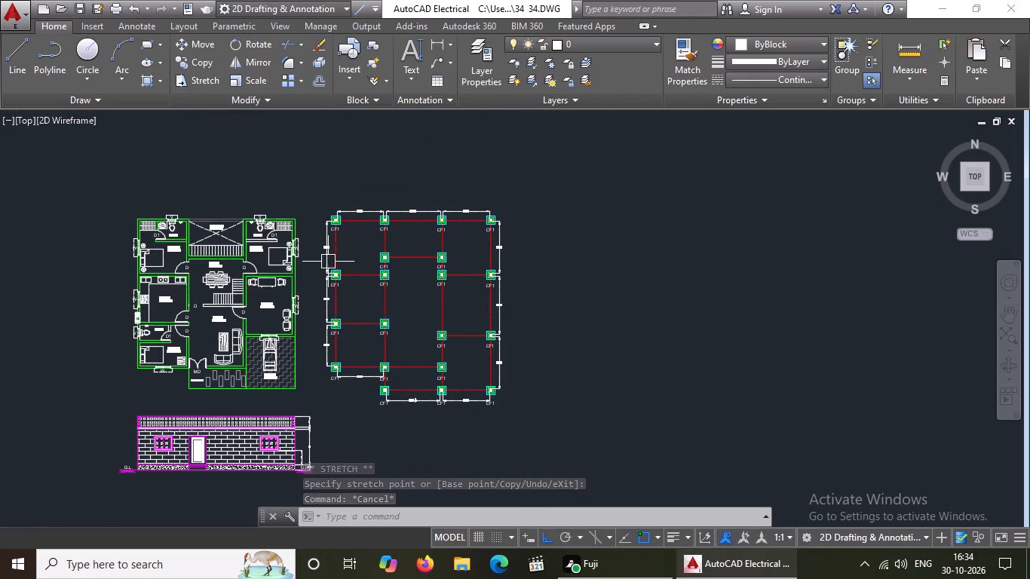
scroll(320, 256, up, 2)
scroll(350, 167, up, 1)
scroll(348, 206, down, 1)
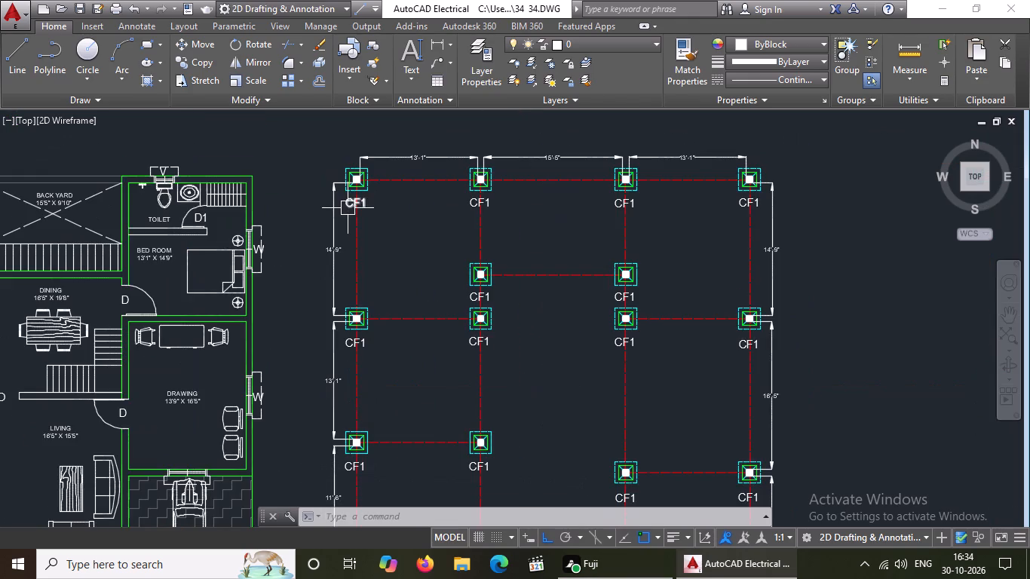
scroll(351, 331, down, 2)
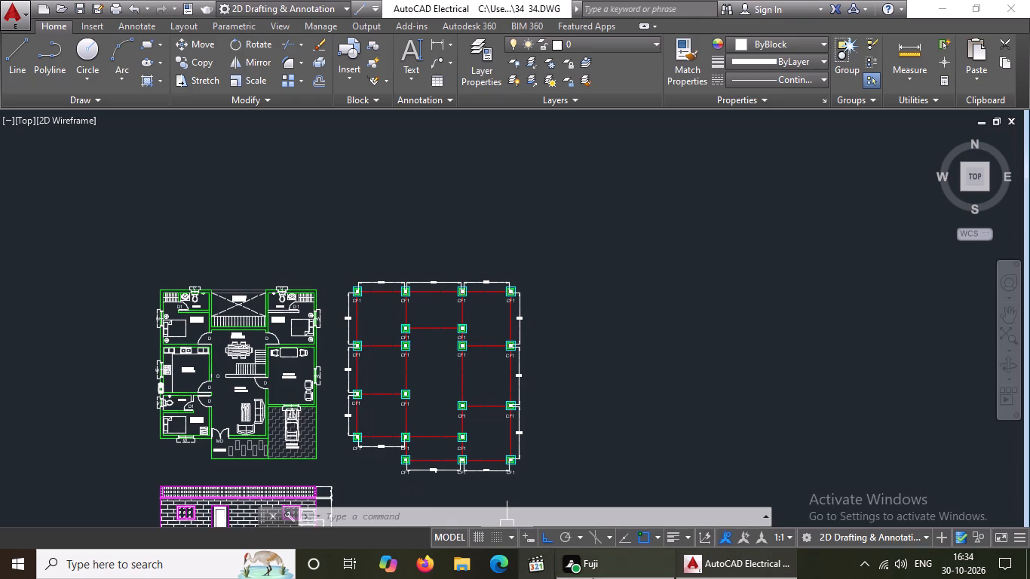
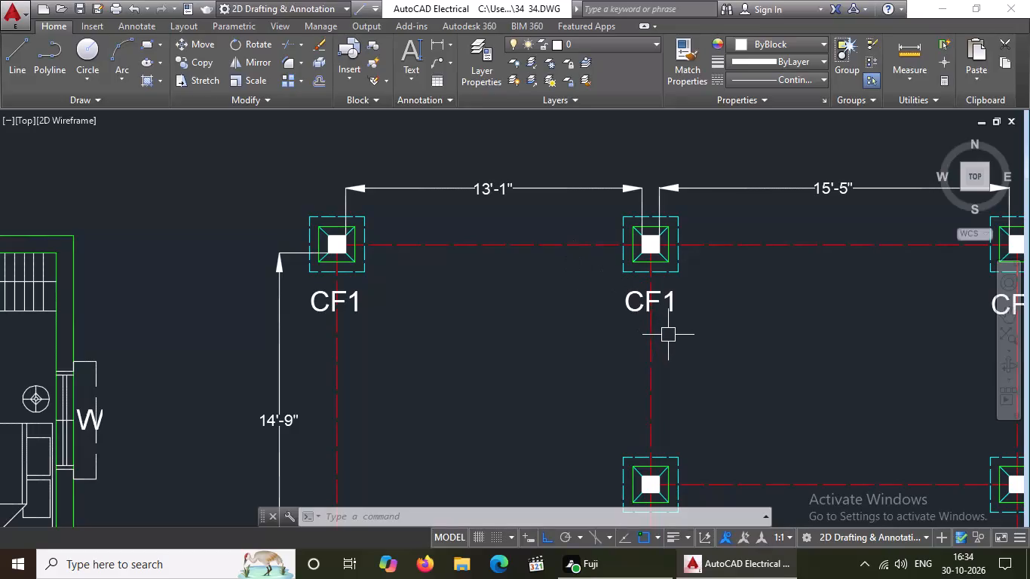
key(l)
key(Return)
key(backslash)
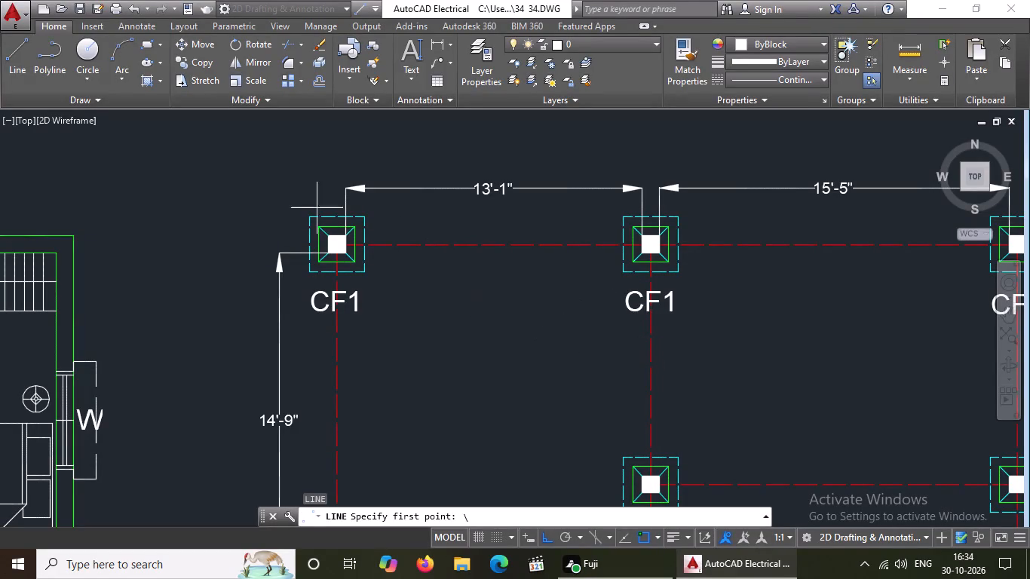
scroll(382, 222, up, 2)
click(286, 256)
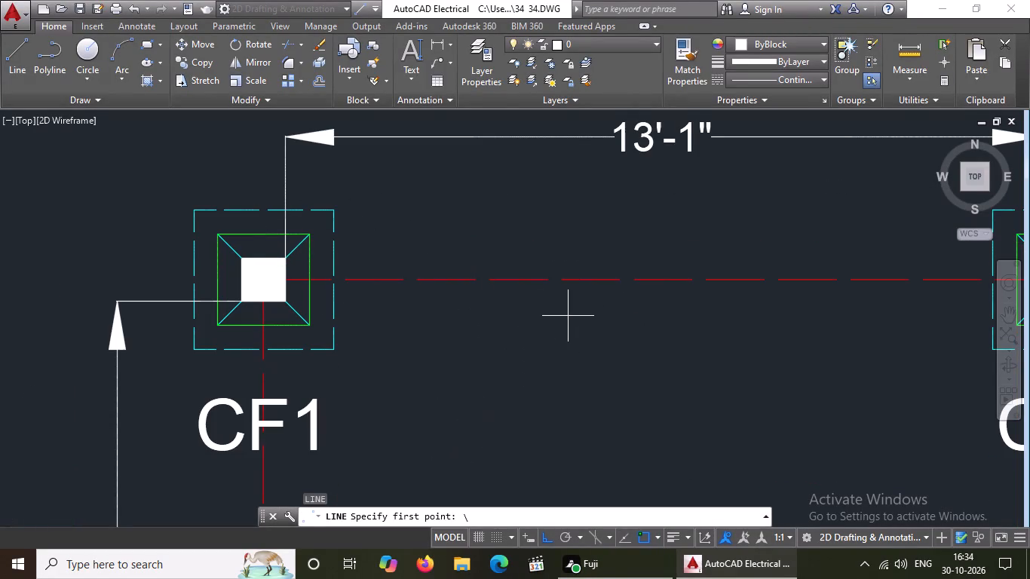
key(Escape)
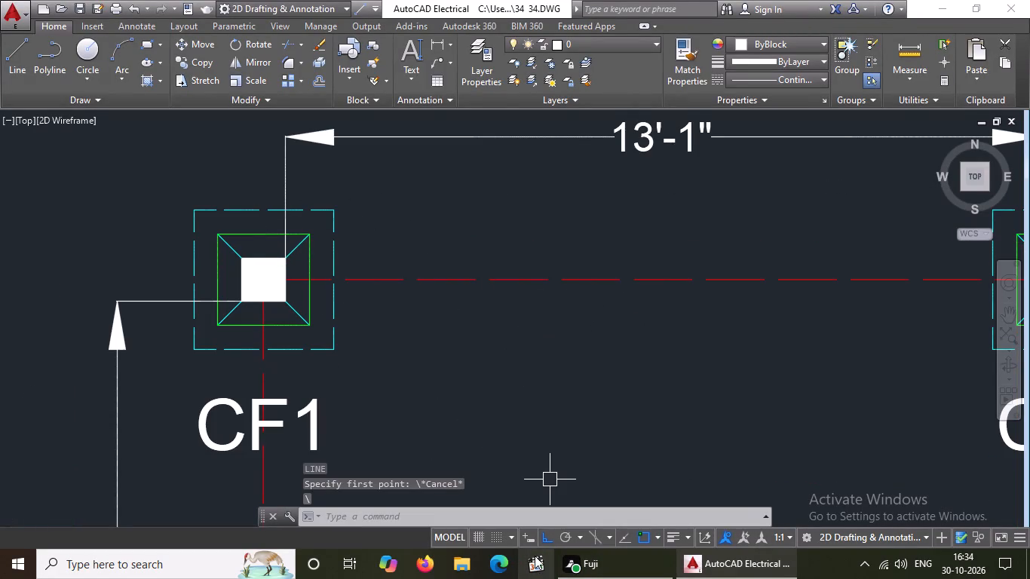
Draw a horizontal line about 13'-1" long joining the facing upper corners of the first and second columns in the top row.
key(l)
key(Return)
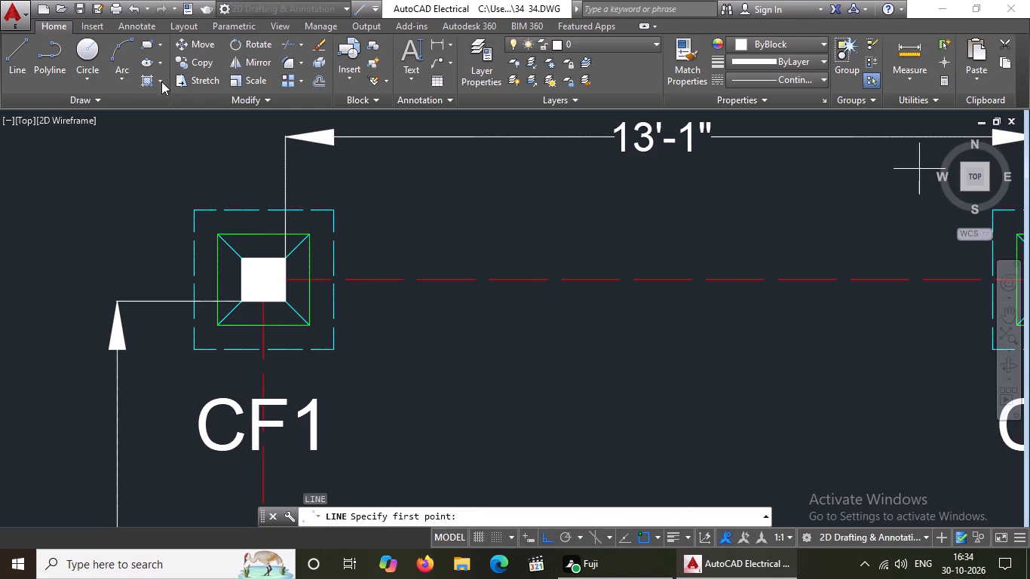
drag(288, 264, 297, 264)
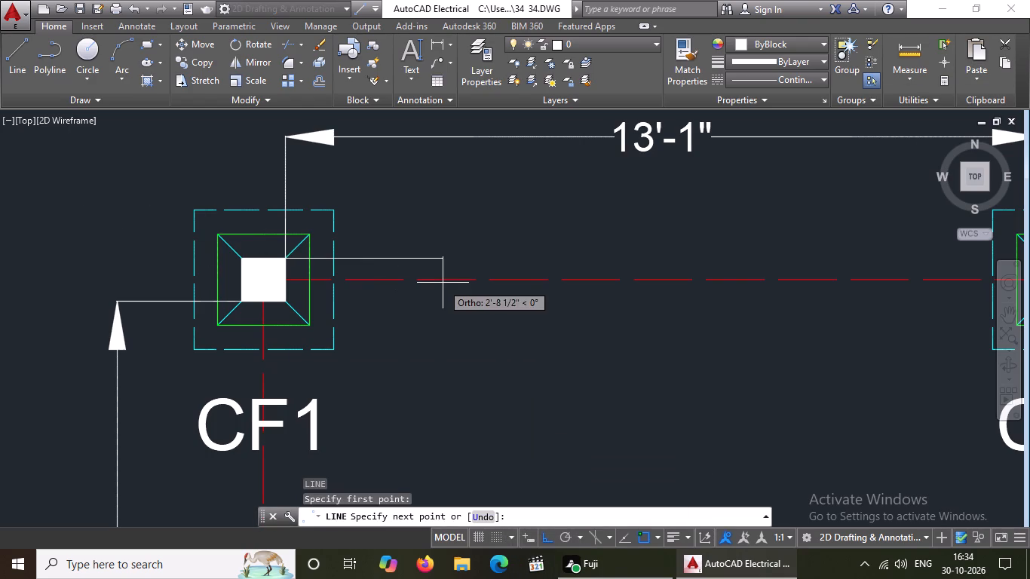
scroll(437, 249, down, 1)
scroll(835, 253, up, 3)
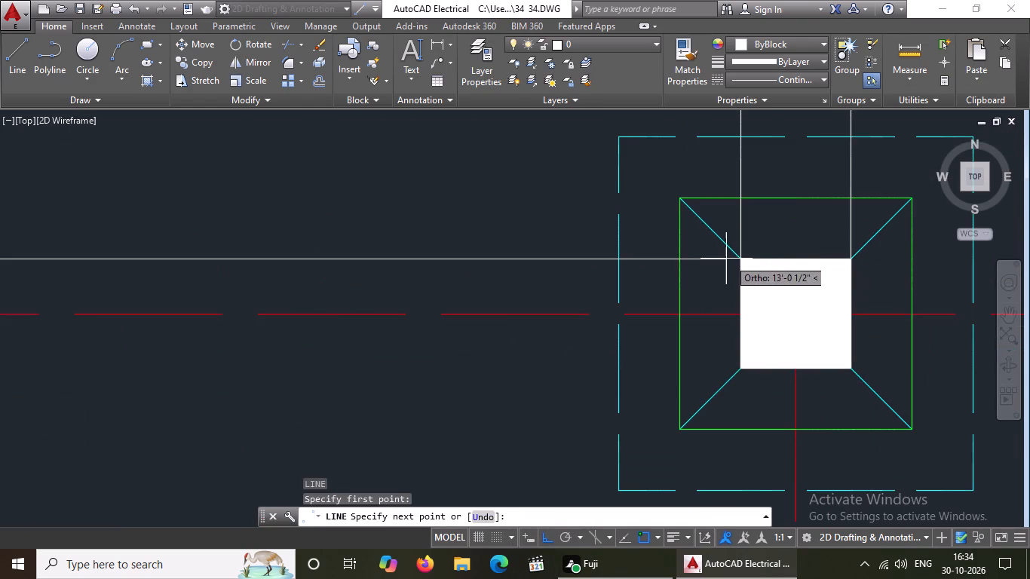
click(743, 258)
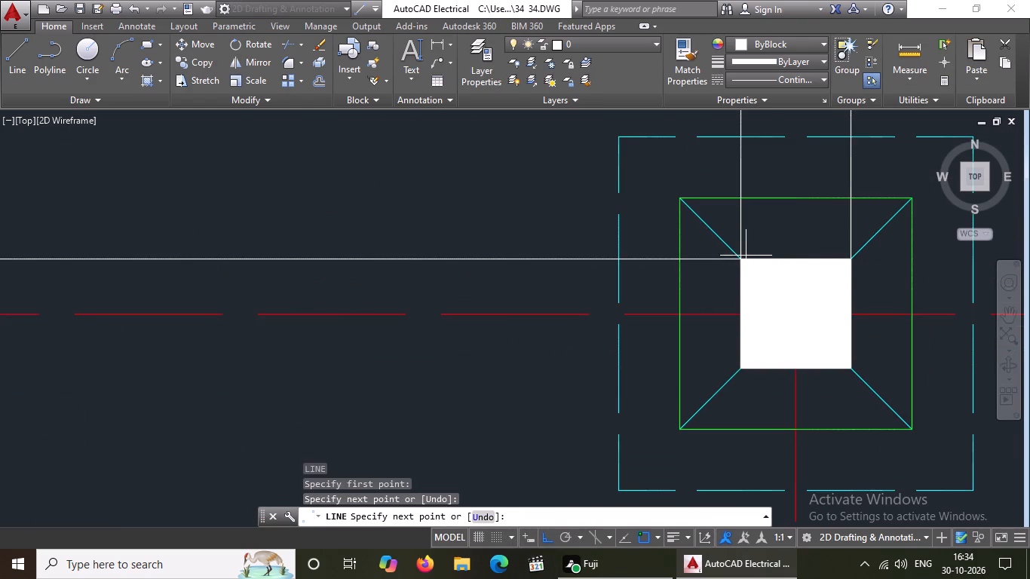
key(Return)
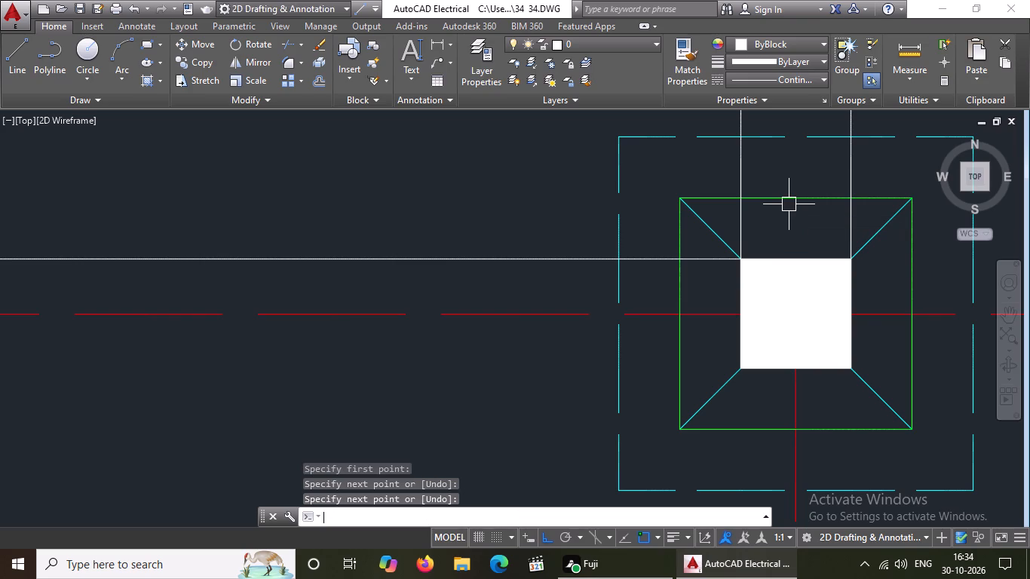
Draw a parallel line about 13'-1" long joining the facing lower corners of the first and second columns in the top row.
key(l)
key(Return)
scroll(104, 446, down, 3)
scroll(208, 402, down, 2)
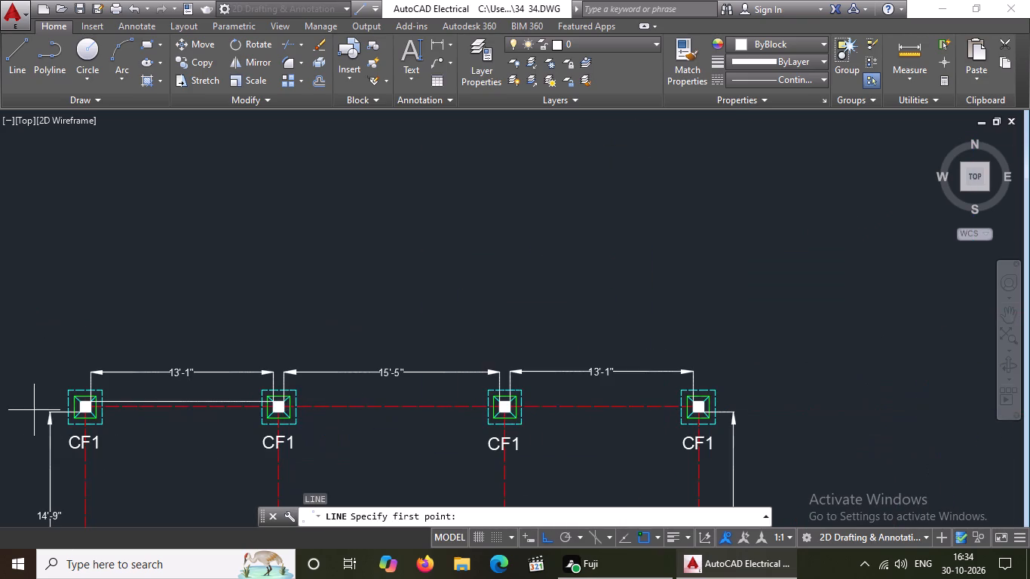
scroll(57, 415, up, 3)
scroll(216, 436, up, 2)
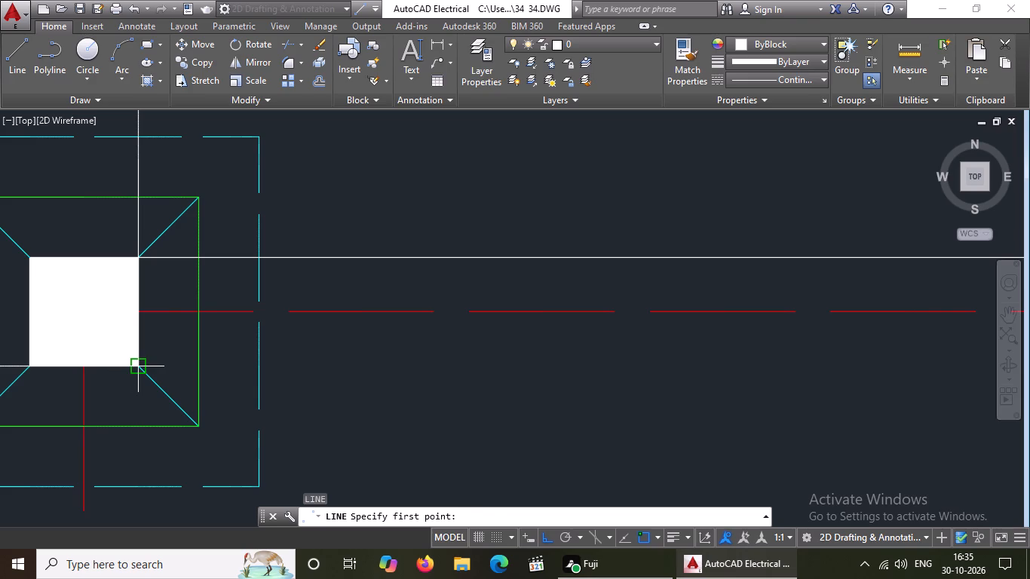
click(138, 366)
scroll(219, 359, down, 3)
scroll(675, 352, up, 3)
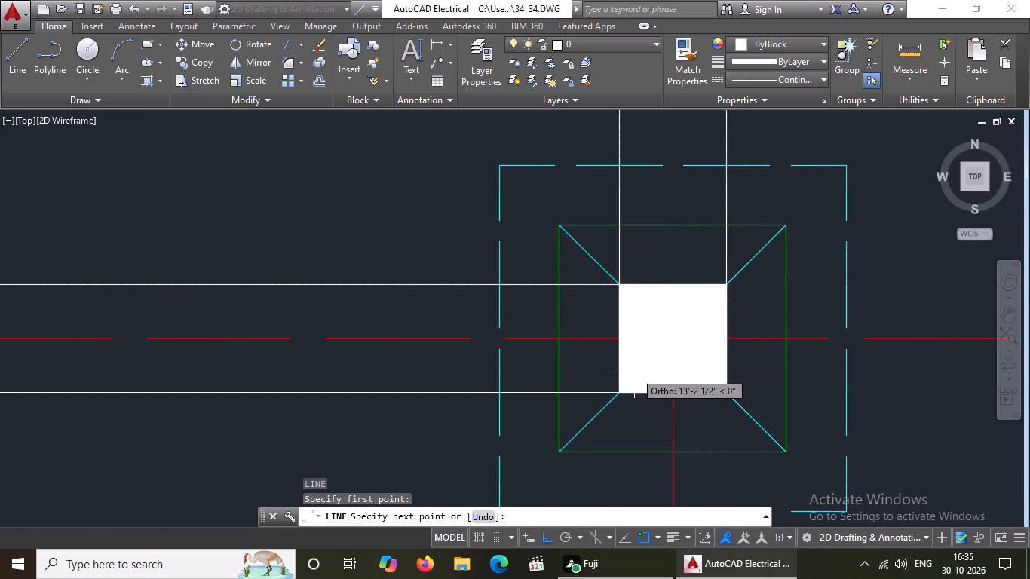
click(622, 392)
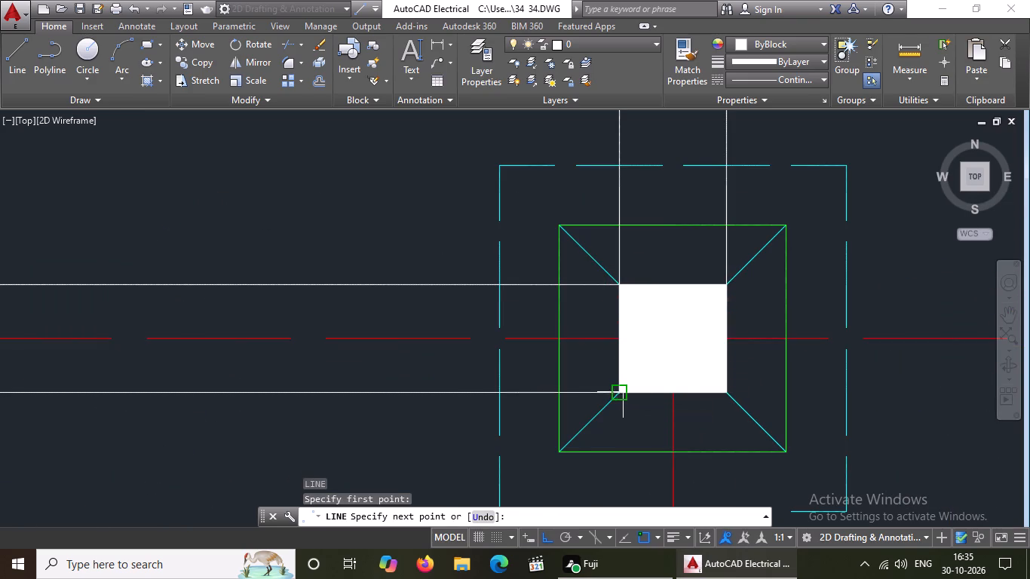
key(Return)
Draw a horizontal line about 15'-5" long joining the facing upper corners of the second and third columns in the top row.
key(l)
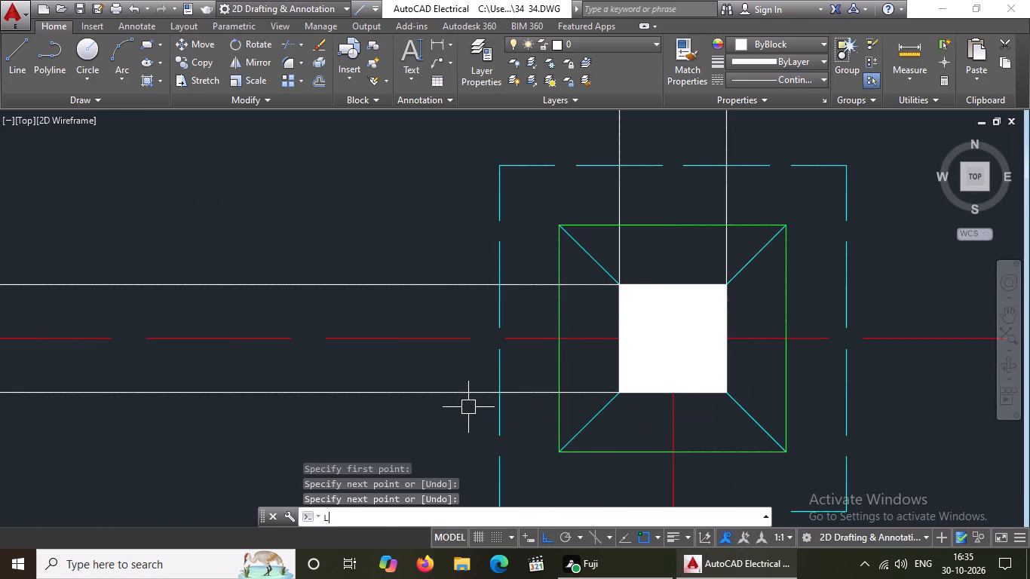
key(Return)
scroll(467, 404, down, 3)
scroll(598, 393, up, 2)
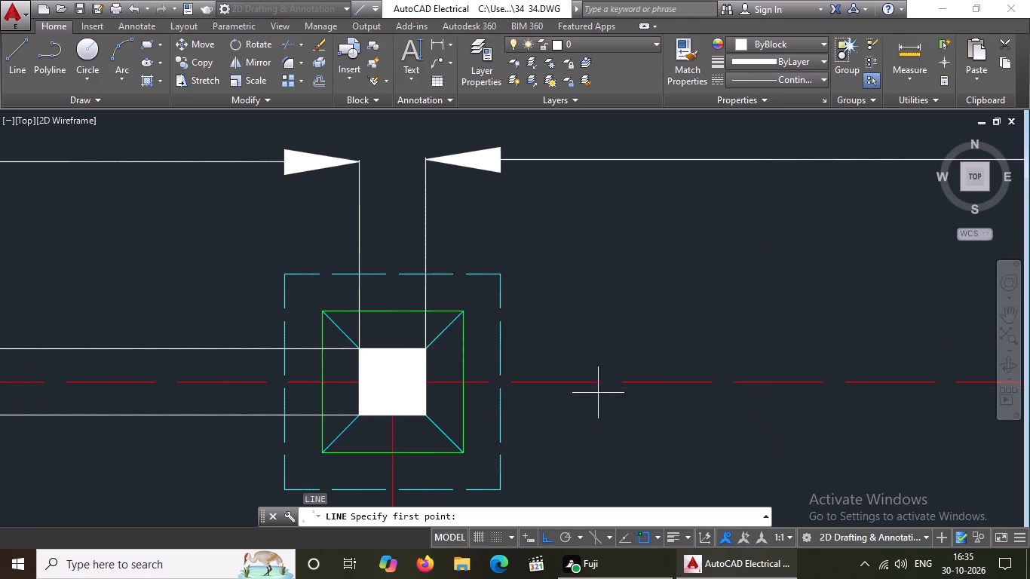
click(429, 349)
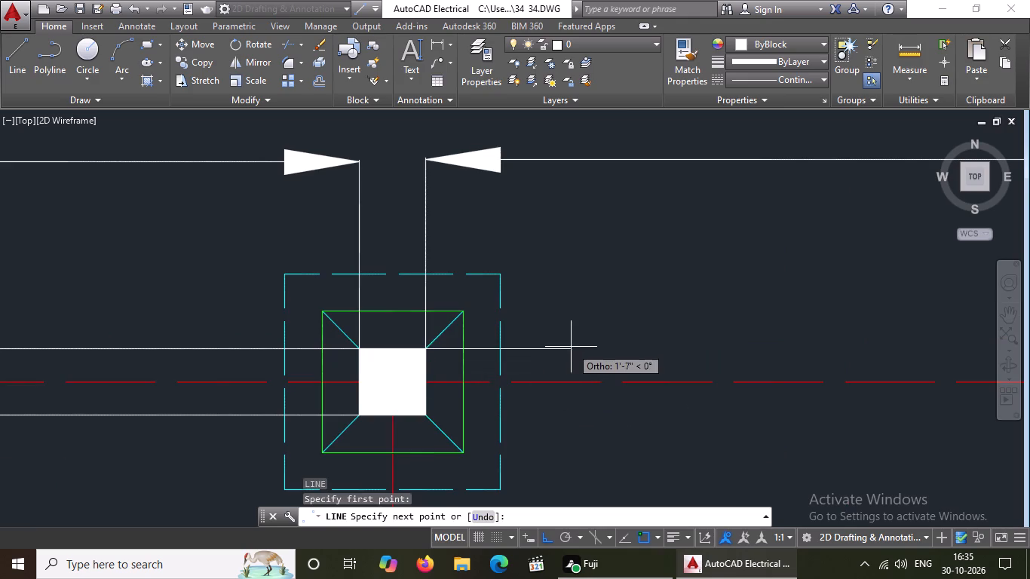
scroll(571, 346, down, 4)
scroll(808, 335, up, 3)
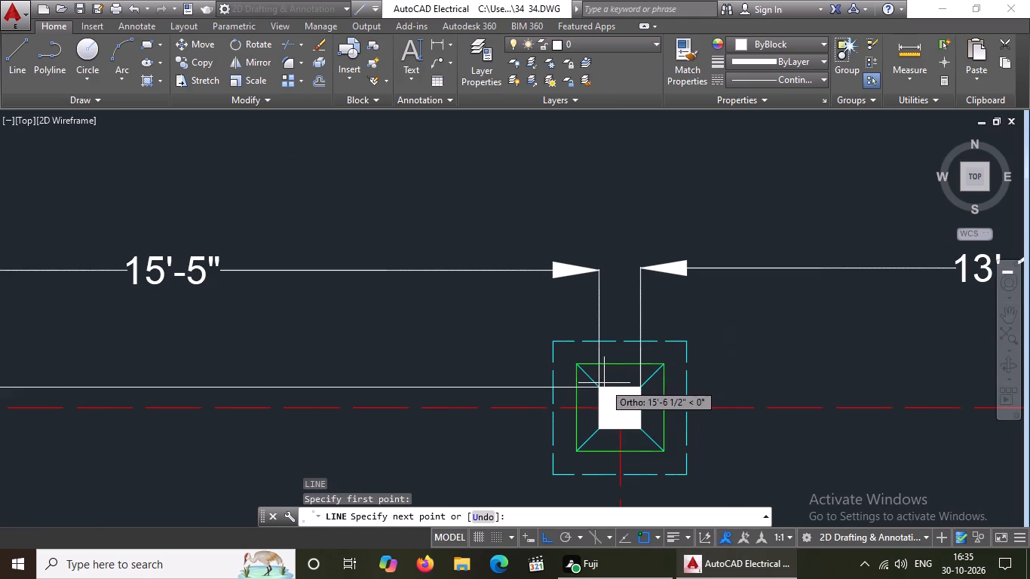
drag(603, 384, 608, 375)
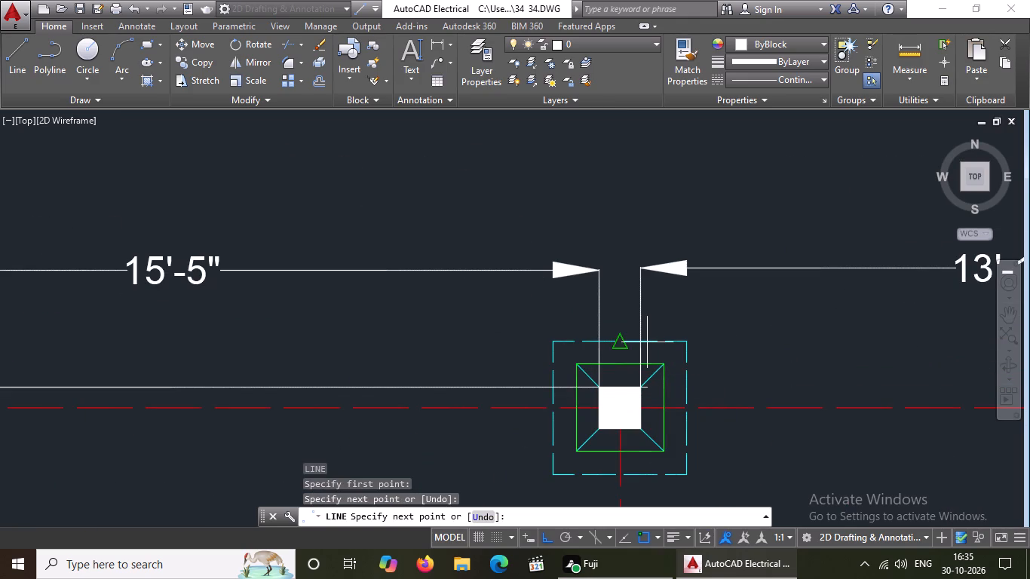
key(Return)
Draw a parallel line about 15'-5" long joining the facing lower corners of the second and third columns in the top row.
key(l)
key(Return)
scroll(642, 335, down, 3)
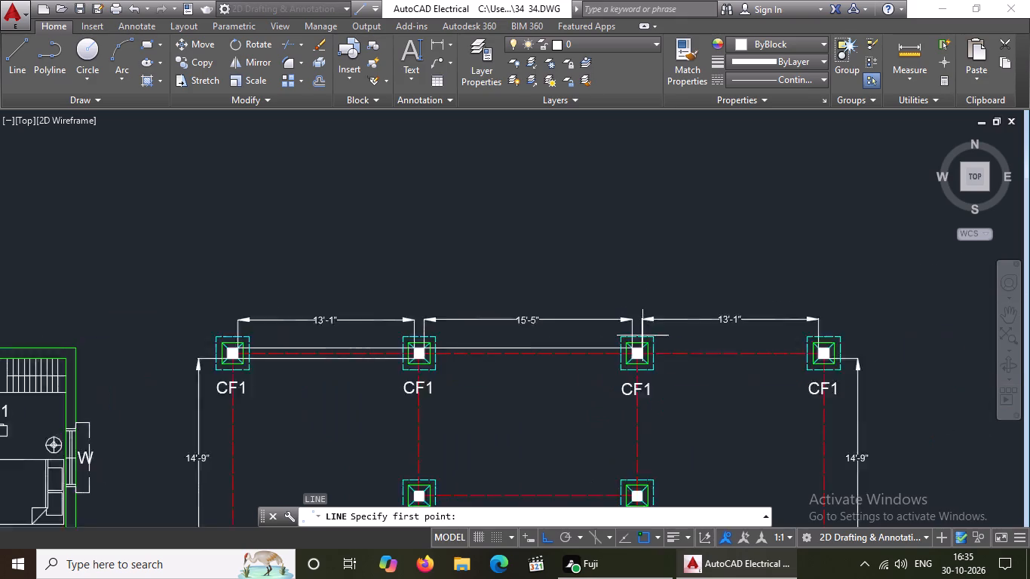
scroll(642, 335, down, 1)
scroll(514, 348, up, 5)
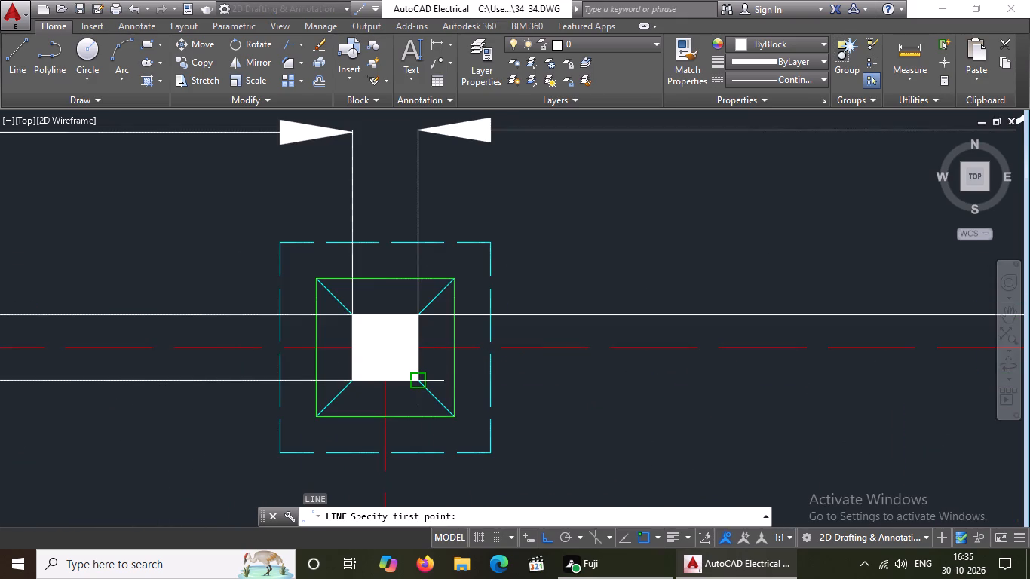
drag(421, 386, 458, 385)
scroll(724, 388, down, 3)
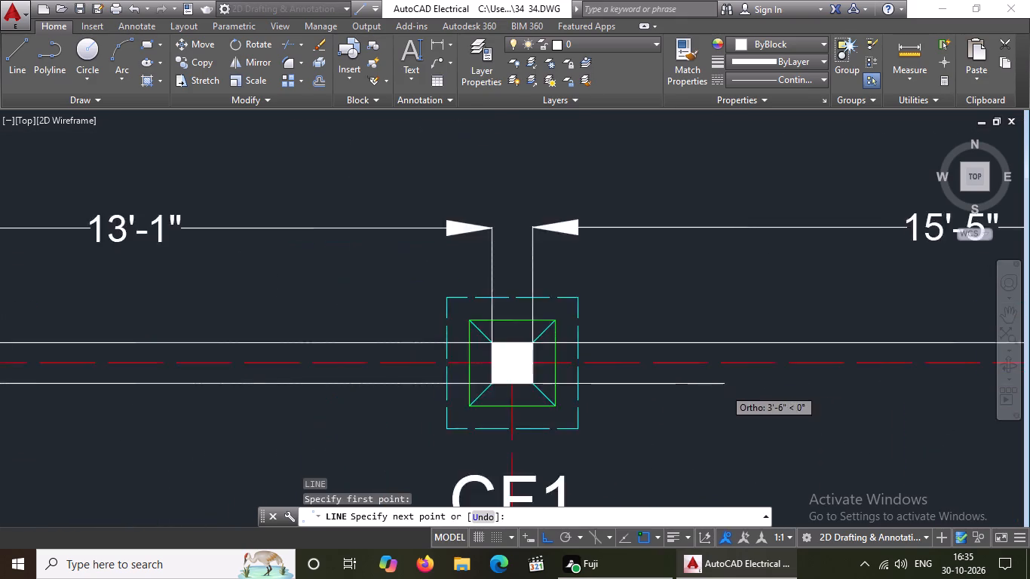
scroll(722, 361, down, 2)
scroll(918, 360, up, 2)
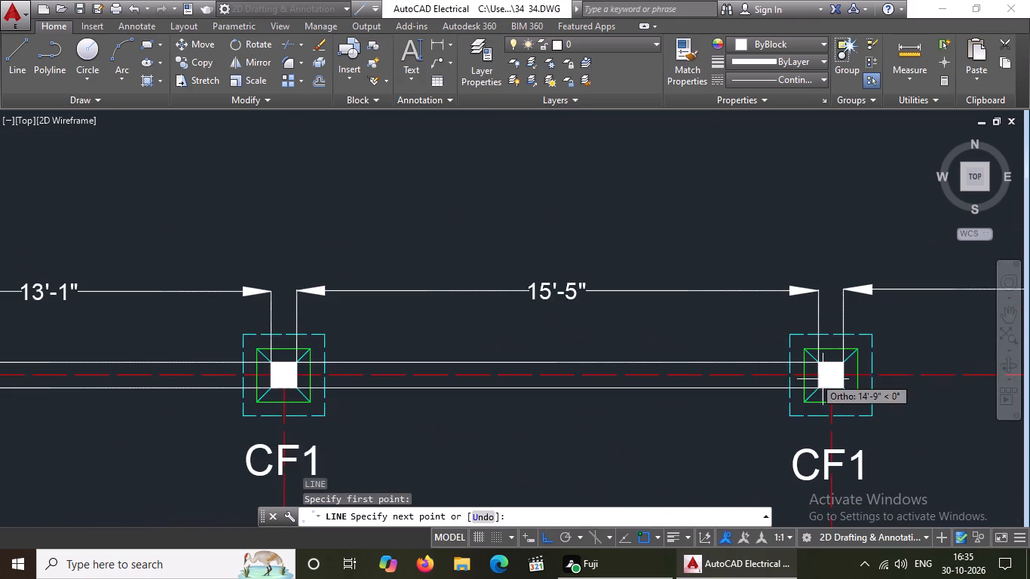
scroll(826, 381, up, 3)
click(788, 415)
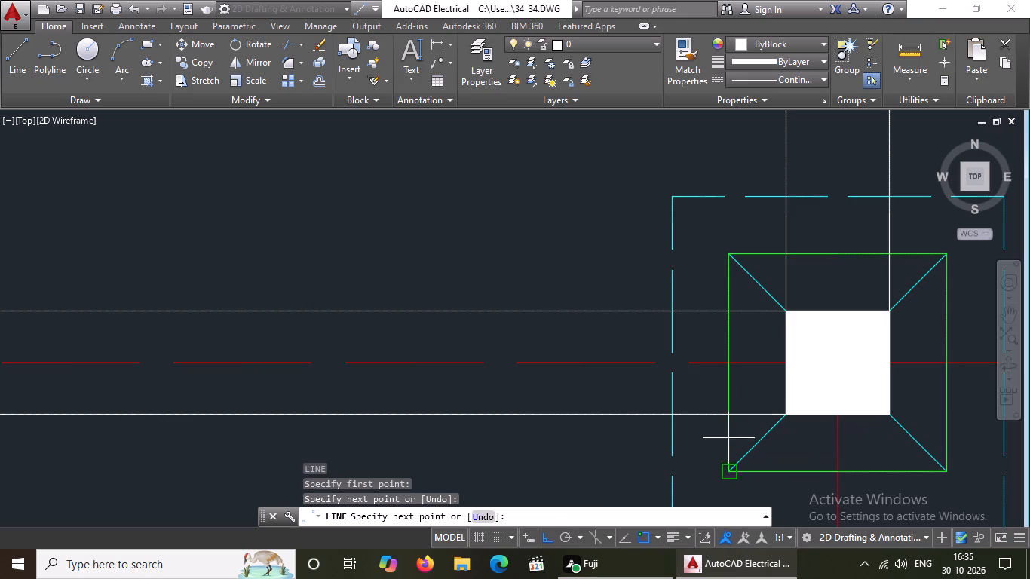
key(Return)
Draw a horizontal line about 13'-1" long joining the facing upper corners of the third and fourth columns in the top row.
key(Return)
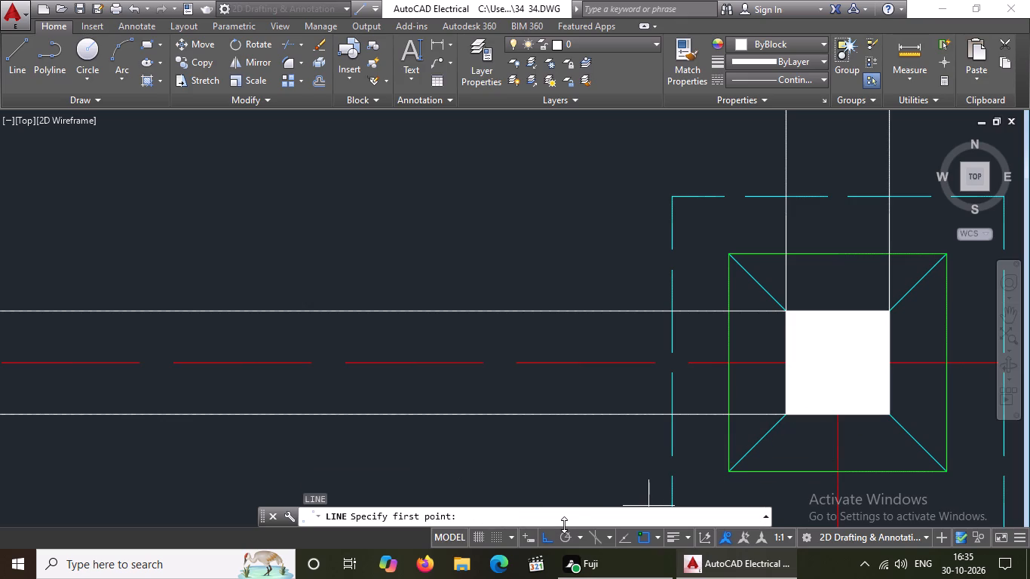
key(l)
key(Return)
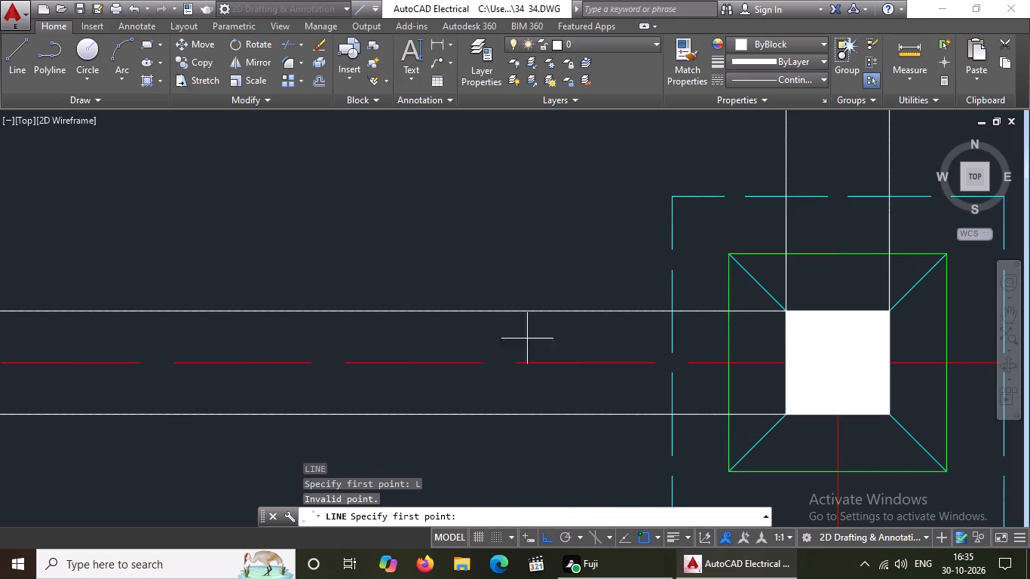
scroll(486, 305, down, 6)
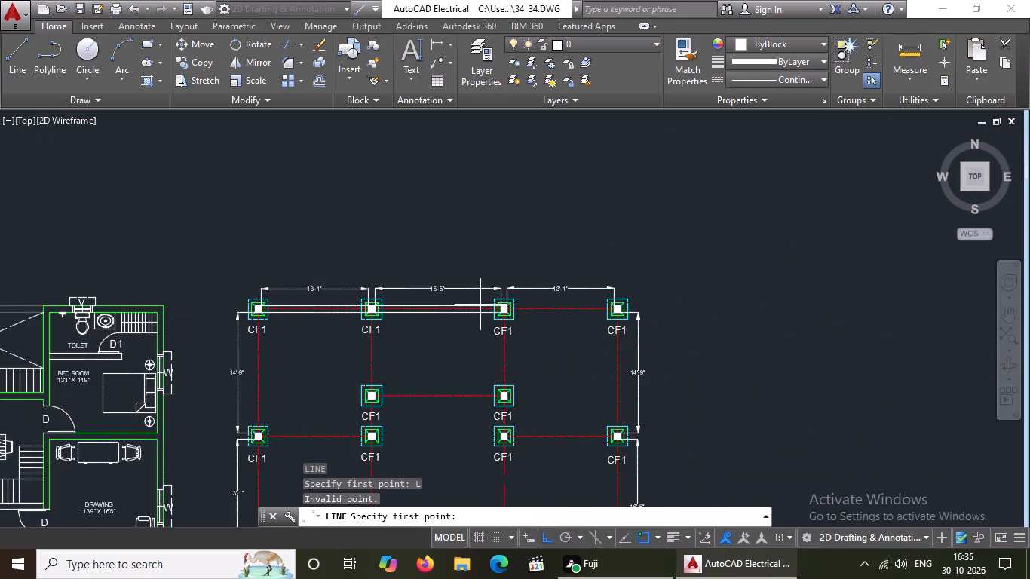
scroll(519, 302, up, 5)
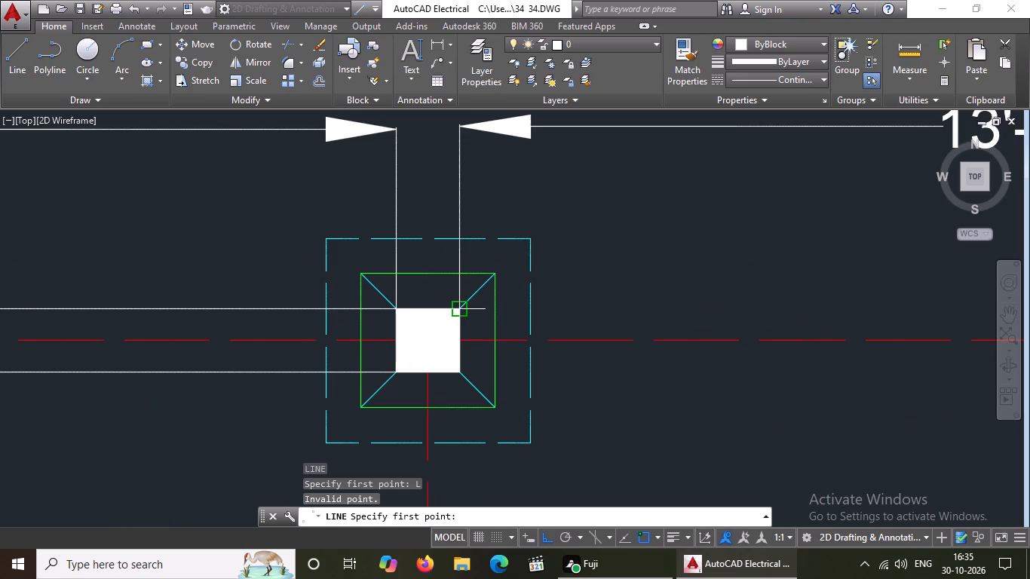
click(460, 308)
scroll(474, 302, down, 4)
scroll(656, 304, up, 3)
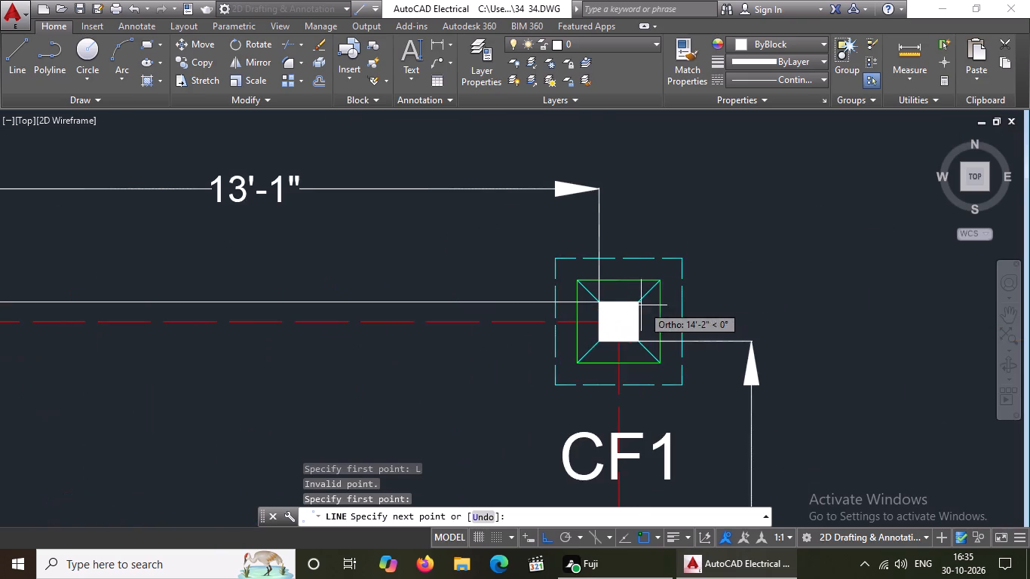
scroll(596, 314, up, 2)
drag(605, 281, 613, 272)
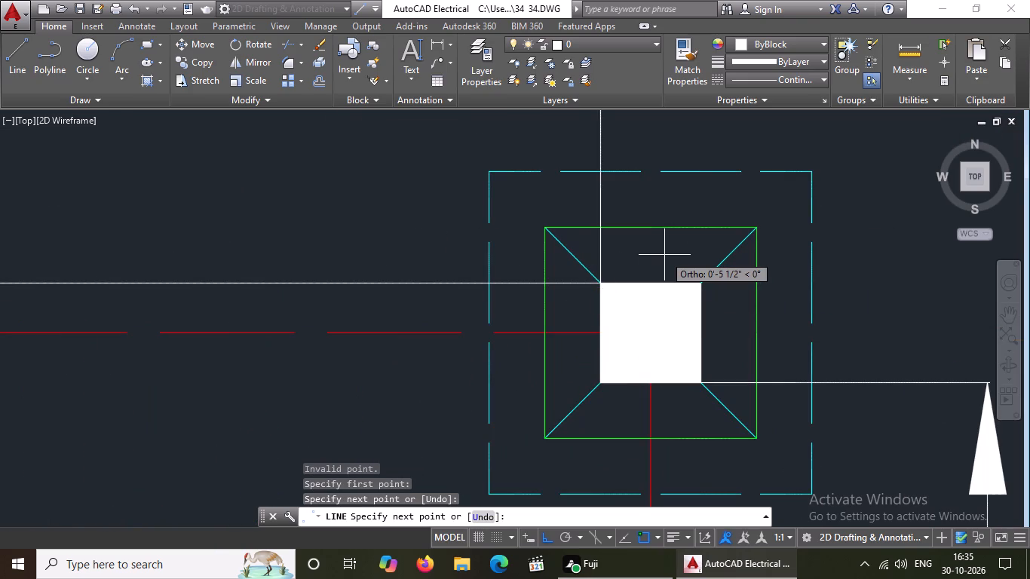
key(Return)
Draw a parallel line about 13'-1" long joining the facing lower corners of the third and fourth columns in the top row.
key(l)
key(Return)
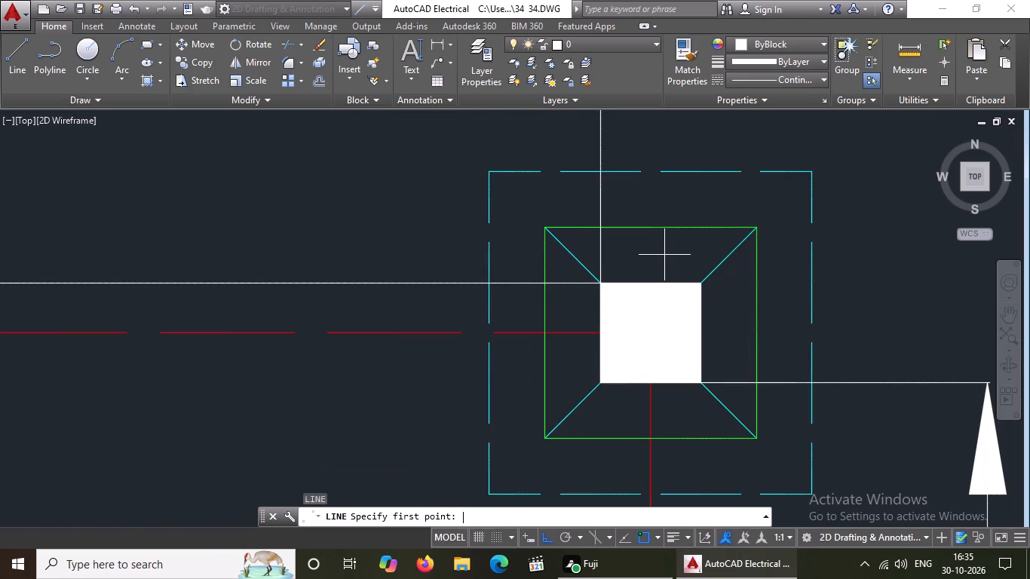
scroll(631, 248, down, 2)
scroll(262, 256, down, 2)
scroll(107, 285, up, 2)
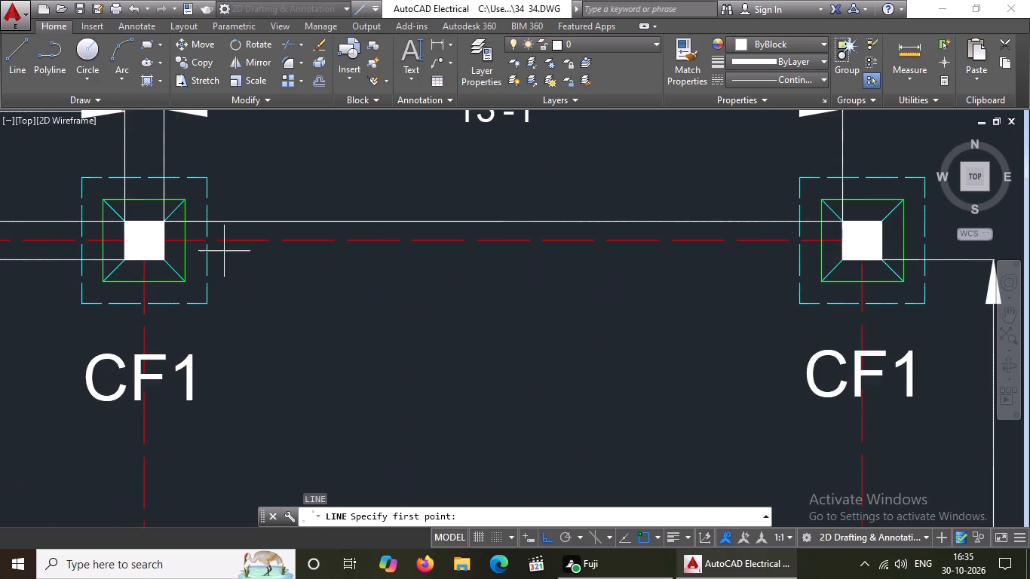
scroll(198, 249, up, 3)
drag(50, 292, 69, 293)
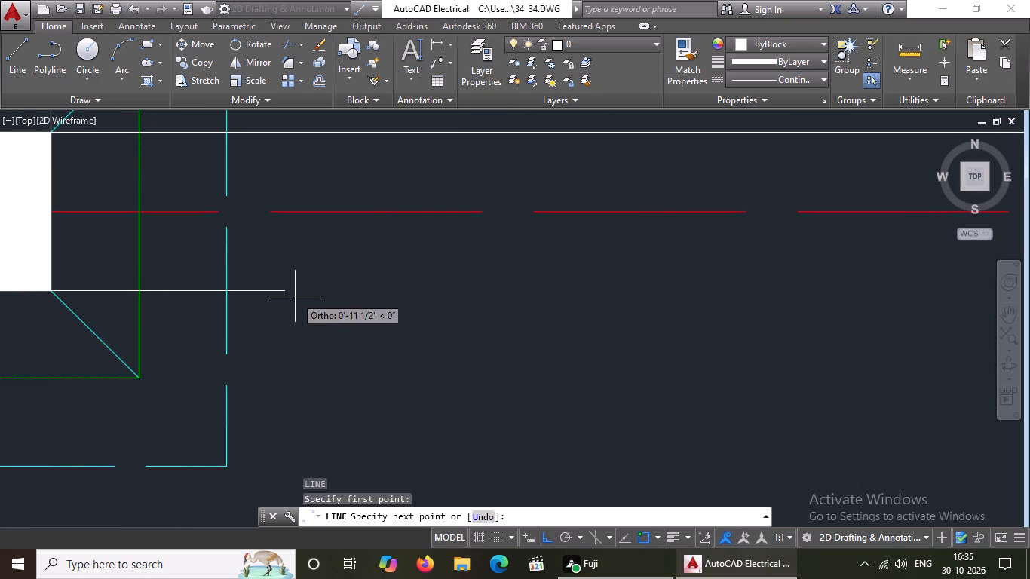
scroll(345, 293, down, 3)
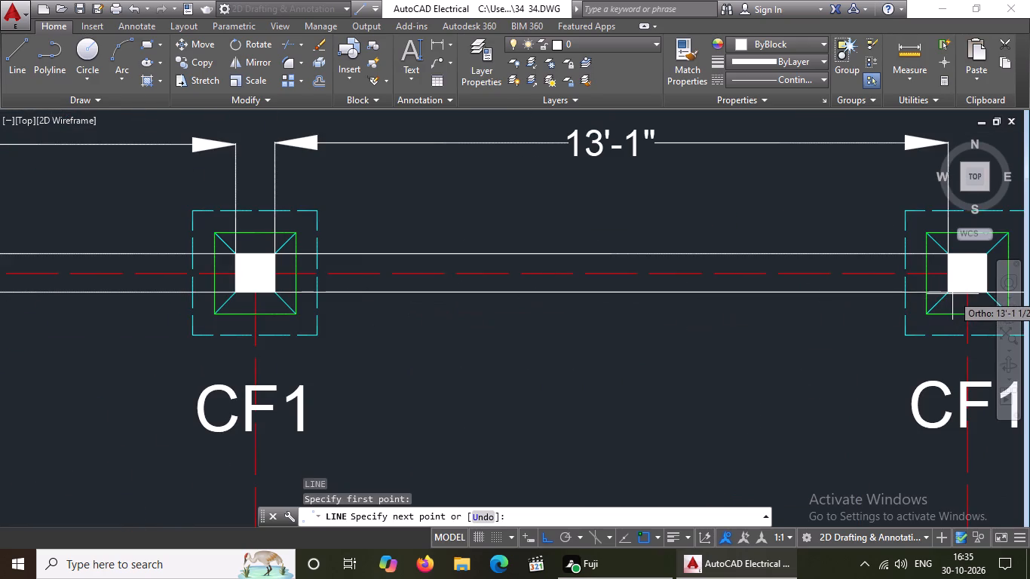
drag(945, 289, 927, 295)
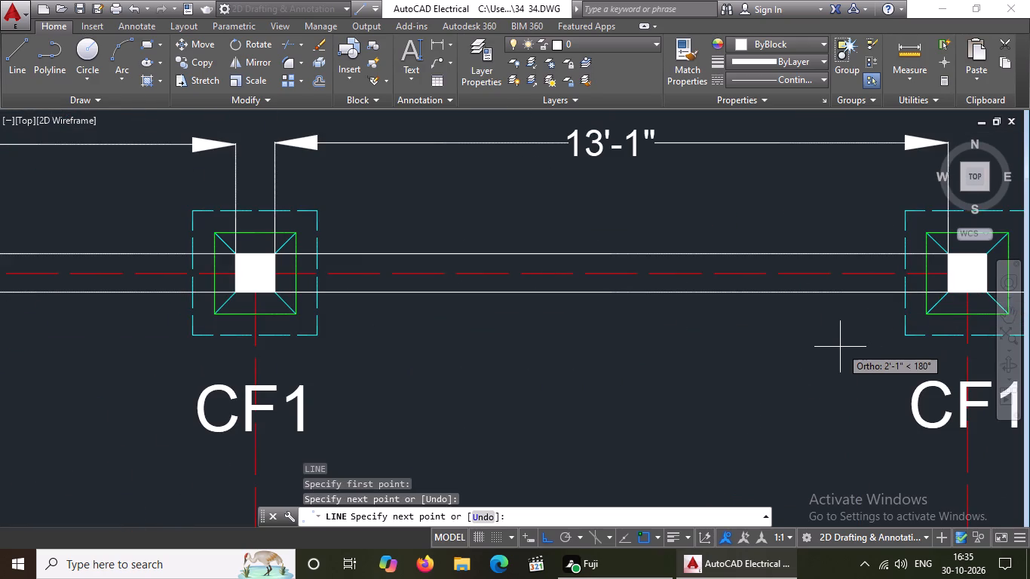
key(Return)
Draw a vertical line about 14'-9" long joining the outer facing corners of the first top-row column and the column below it.
key(l)
key(Return)
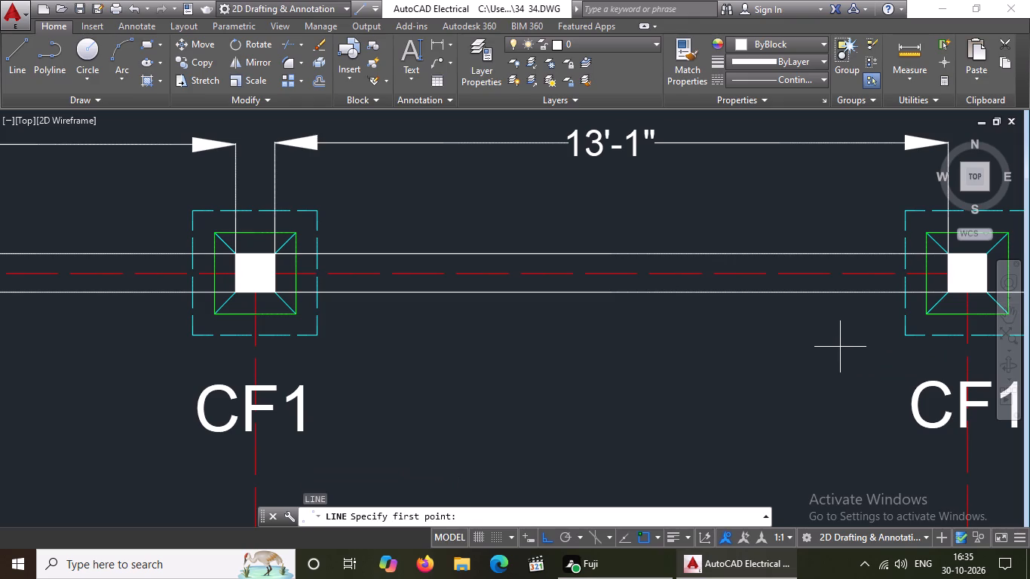
scroll(702, 219, down, 3)
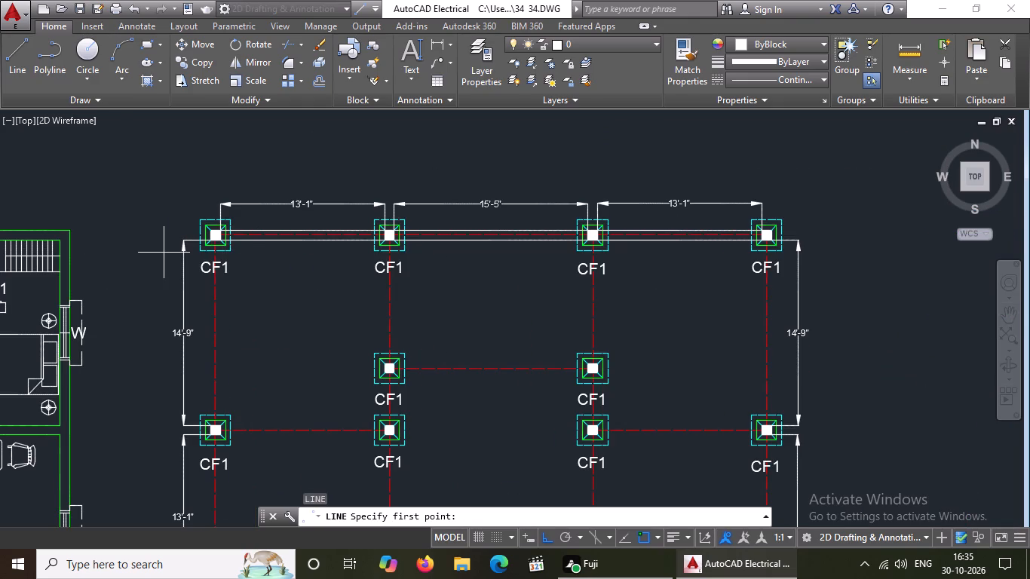
scroll(160, 253, up, 3)
click(359, 199)
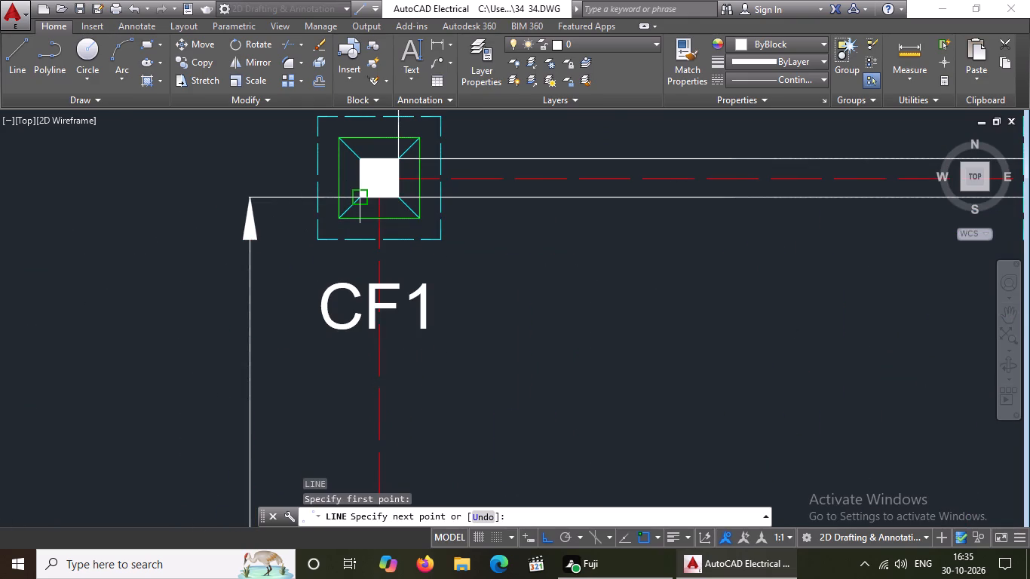
scroll(359, 199, down, 3)
scroll(358, 389, up, 2)
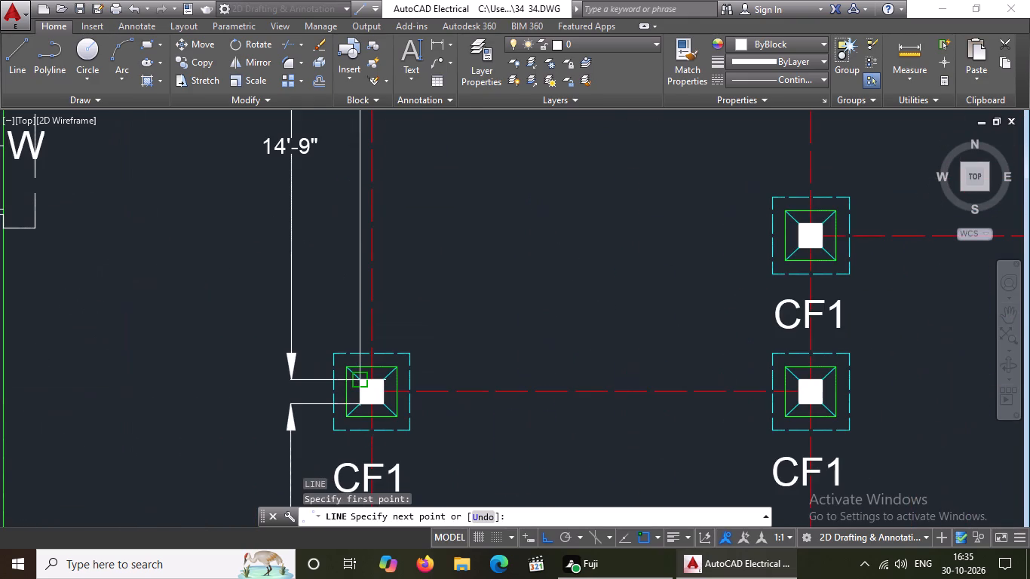
click(363, 375)
key(Return)
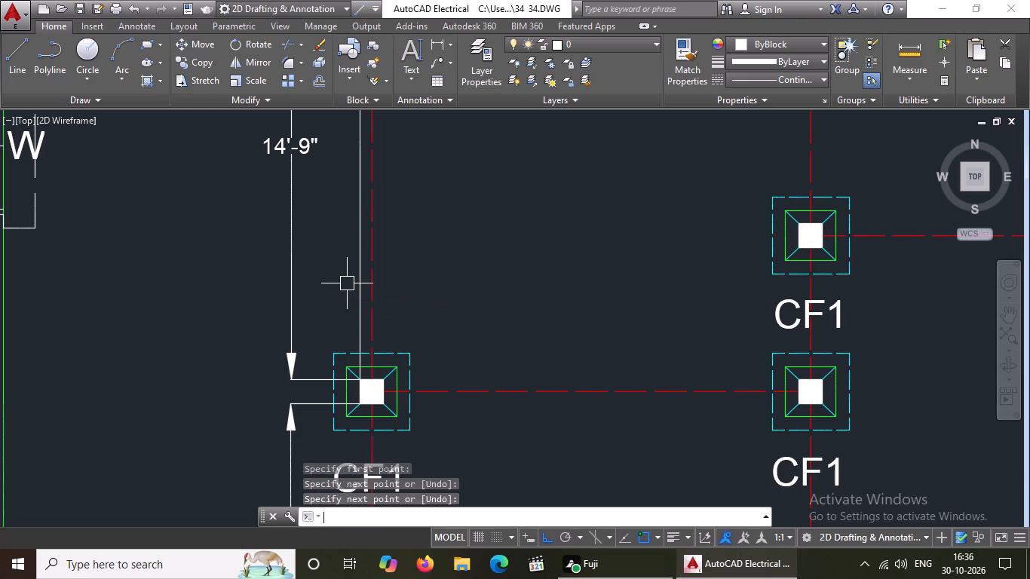
Draw a parallel vertical line about 14'-9" long joining the inner facing corners of the first top-row column and the column below it.
key(l)
key(Return)
scroll(347, 283, up, 1)
scroll(412, 339, down, 3)
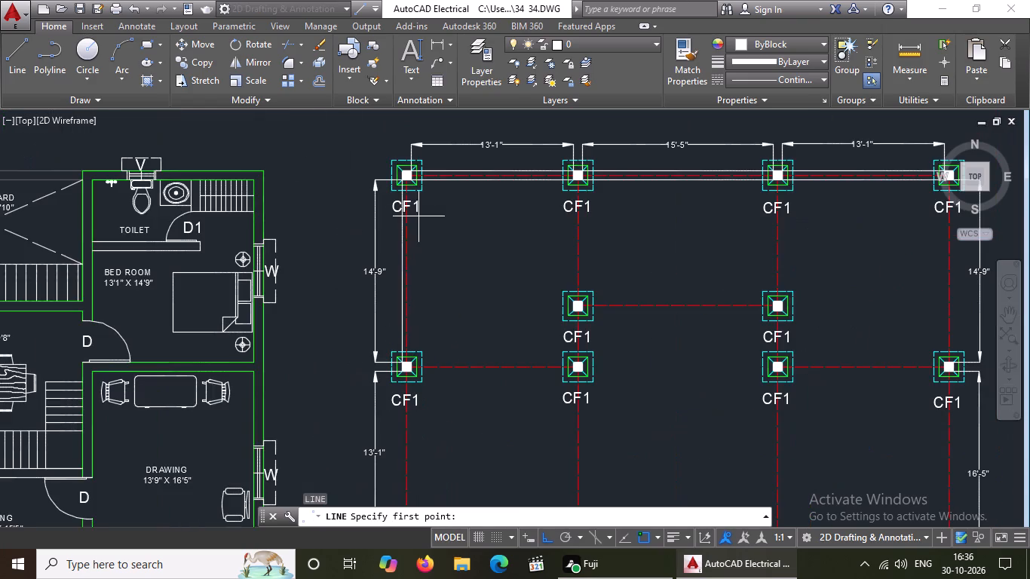
scroll(412, 204, up, 3)
scroll(402, 172, down, 1)
middle_drag(406, 191, 403, 247)
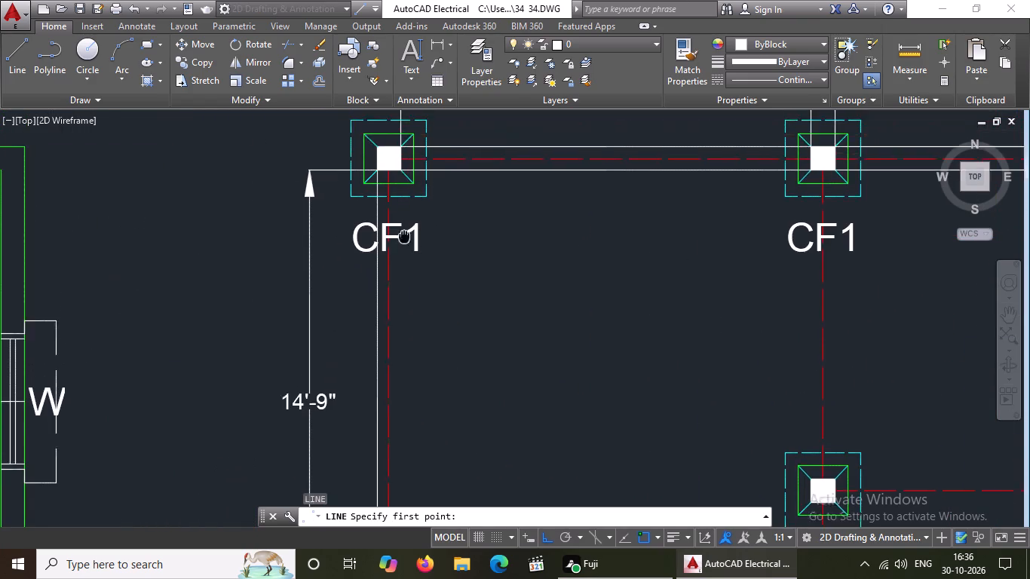
middle_drag(403, 247, 394, 303)
scroll(388, 236, up, 2)
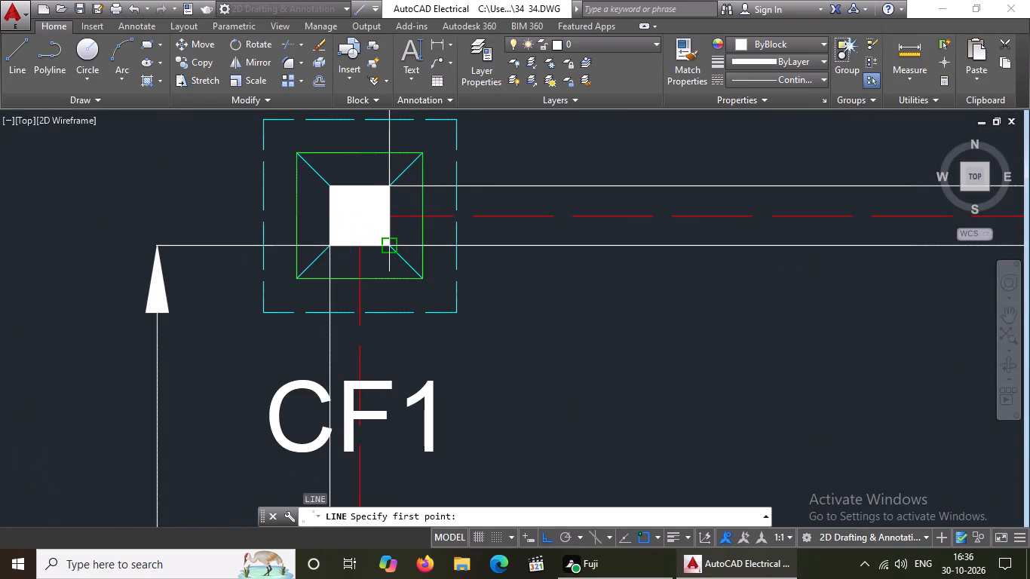
click(387, 247)
scroll(388, 240, down, 4)
scroll(397, 427, up, 3)
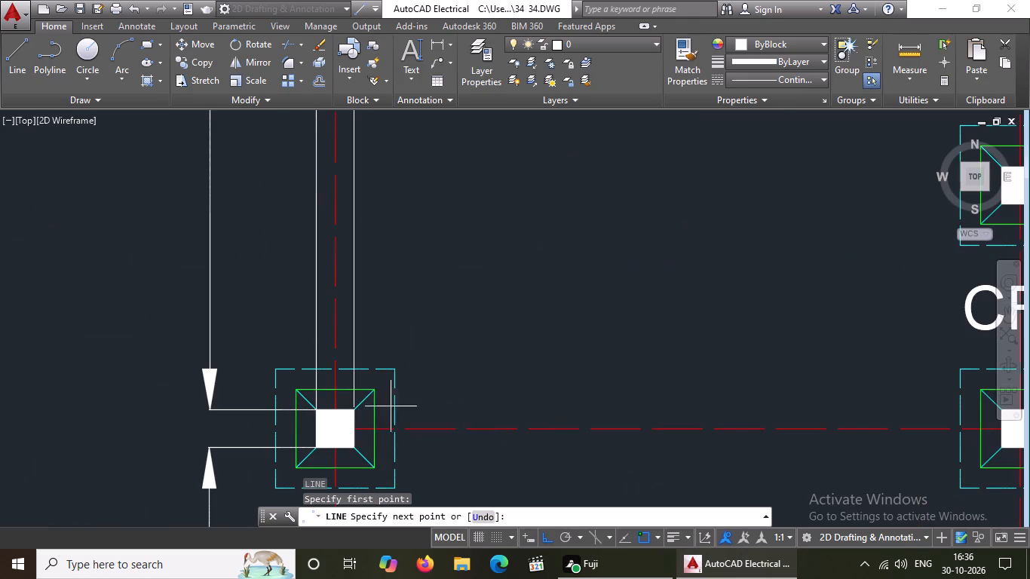
click(355, 407)
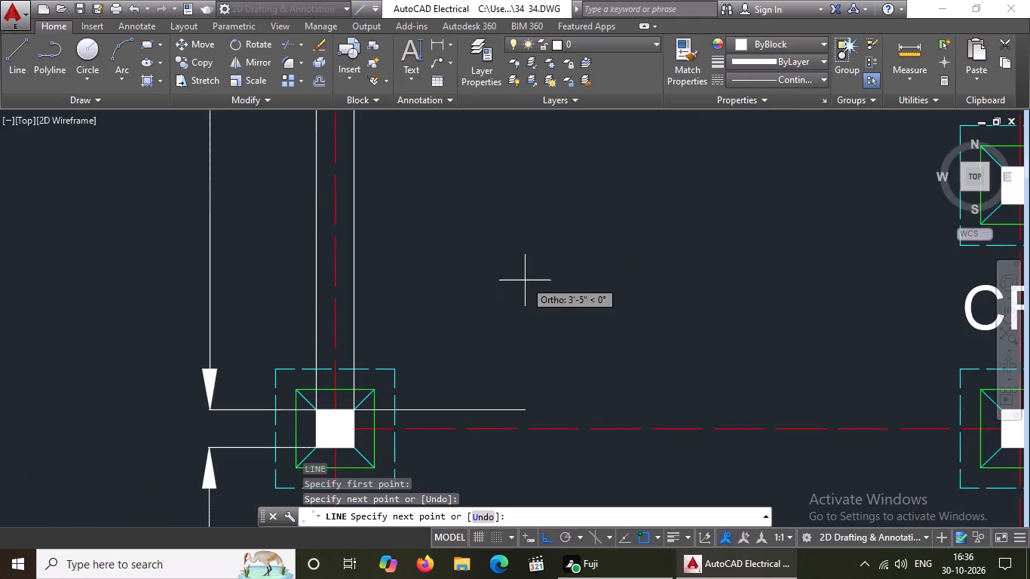
key(Return)
Draw a vertical line from the second top-row column's lower-left corner to the upper-left corner of the column directly below it.
key(l)
key(Return)
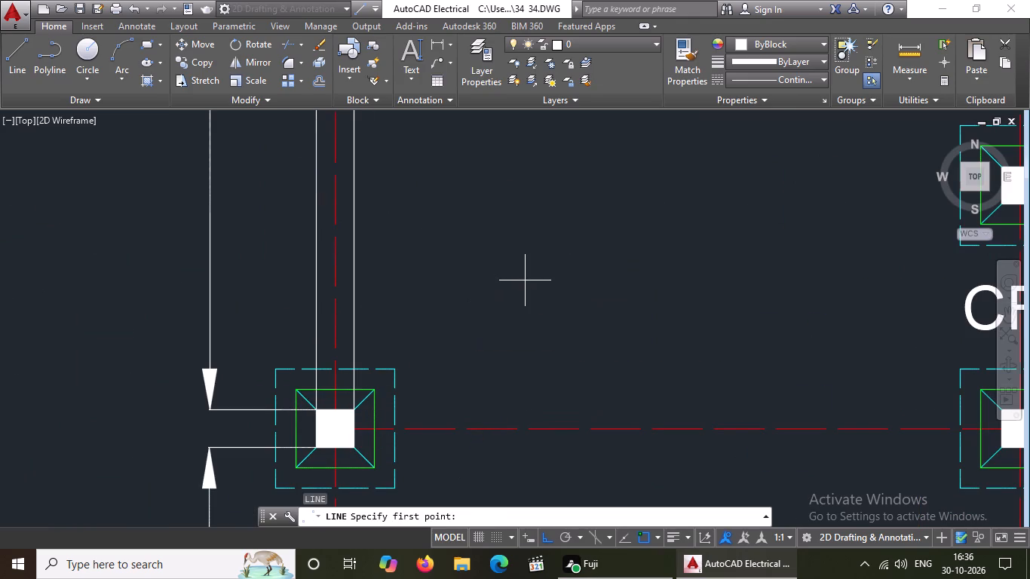
scroll(403, 299, down, 3)
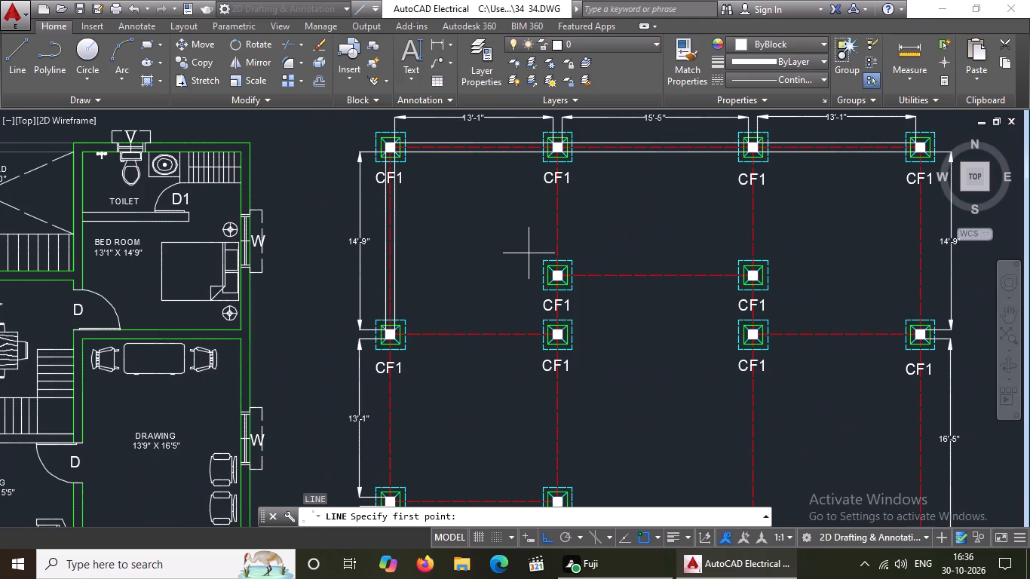
middle_drag(520, 266, 459, 354)
scroll(501, 253, up, 2)
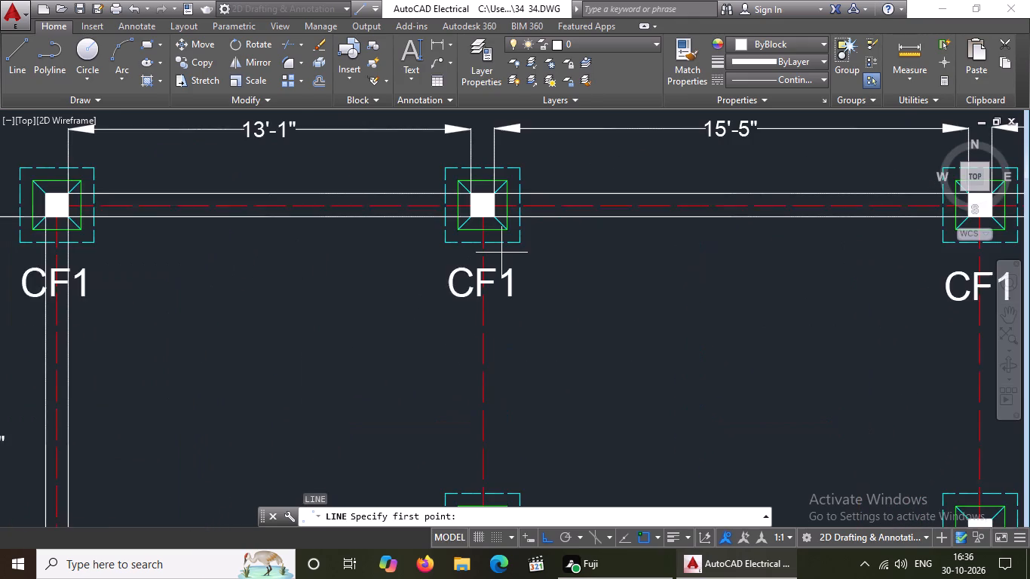
scroll(501, 253, up, 2)
click(426, 161)
scroll(418, 240, down, 3)
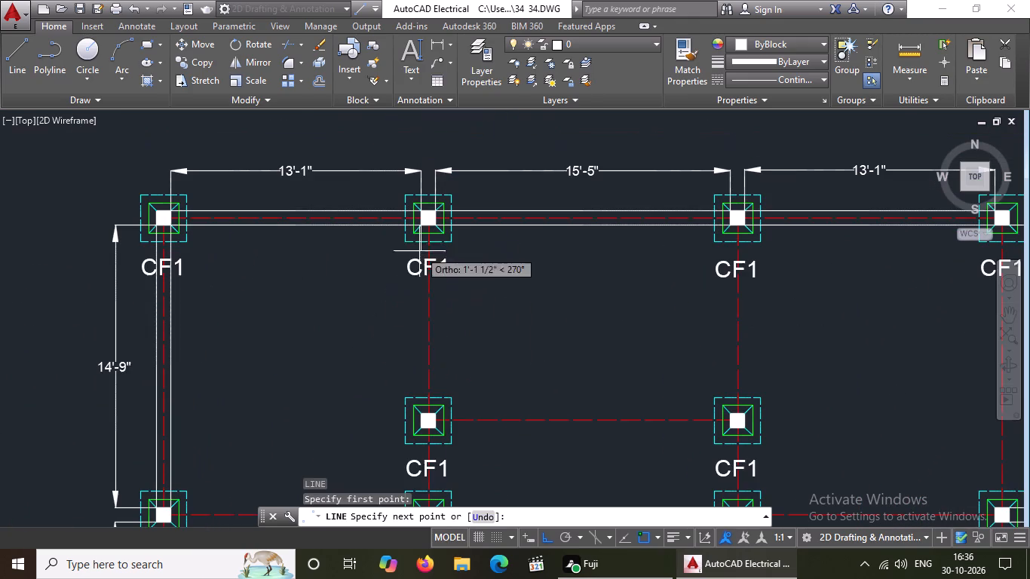
scroll(431, 428, up, 3)
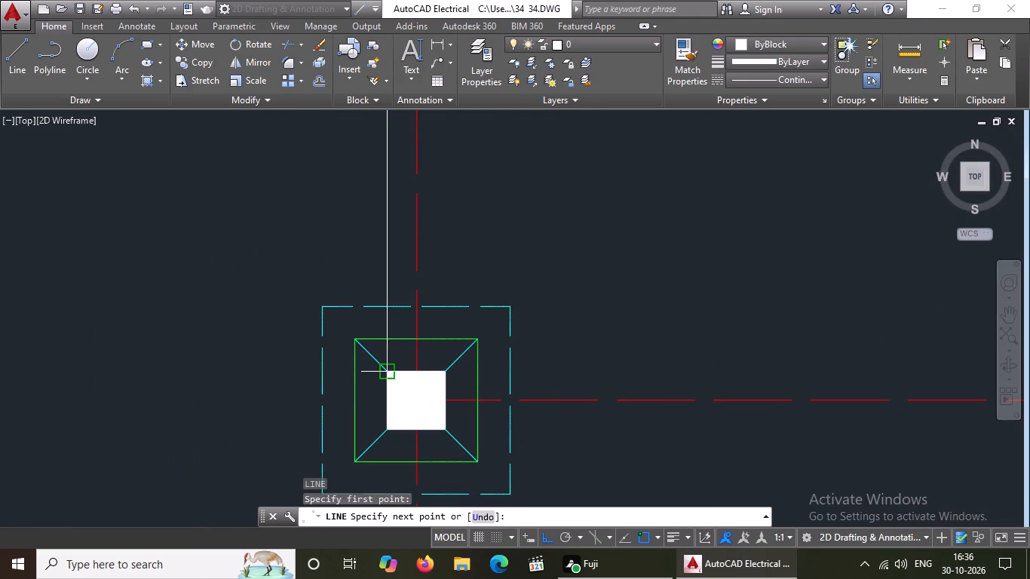
click(389, 369)
key(Return)
Draw a parallel vertical line about 9'-8" long joining the facing right-hand corners of the second top-row column and the column below.
key(l)
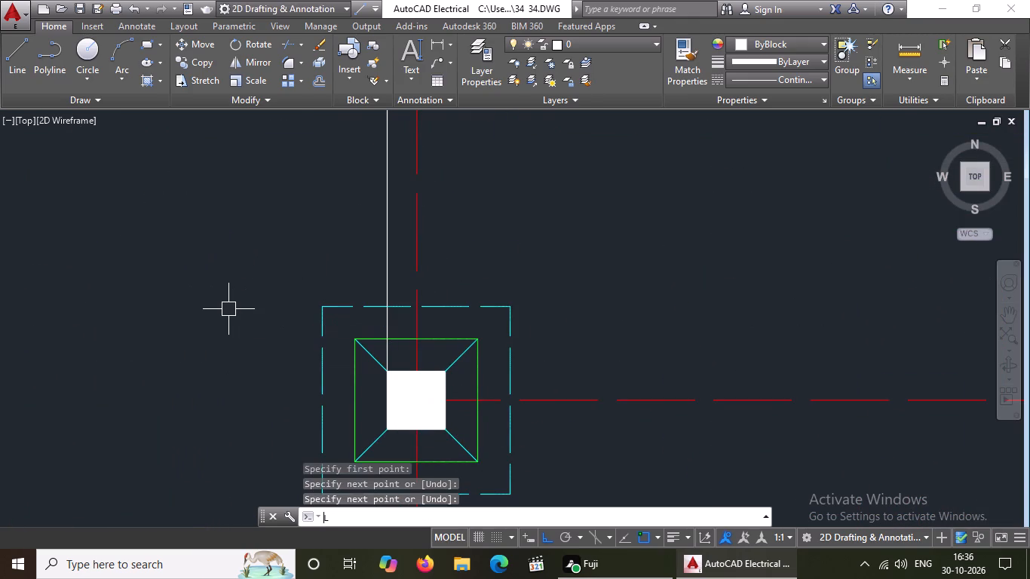
key(Return)
scroll(416, 388, down, 3)
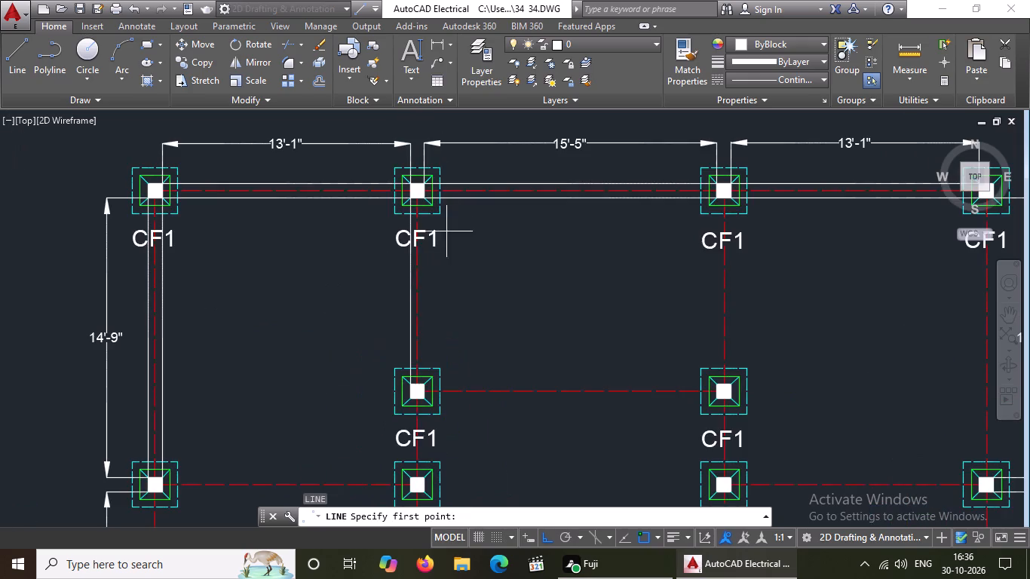
scroll(446, 213, up, 2)
scroll(369, 187, up, 1)
click(397, 164)
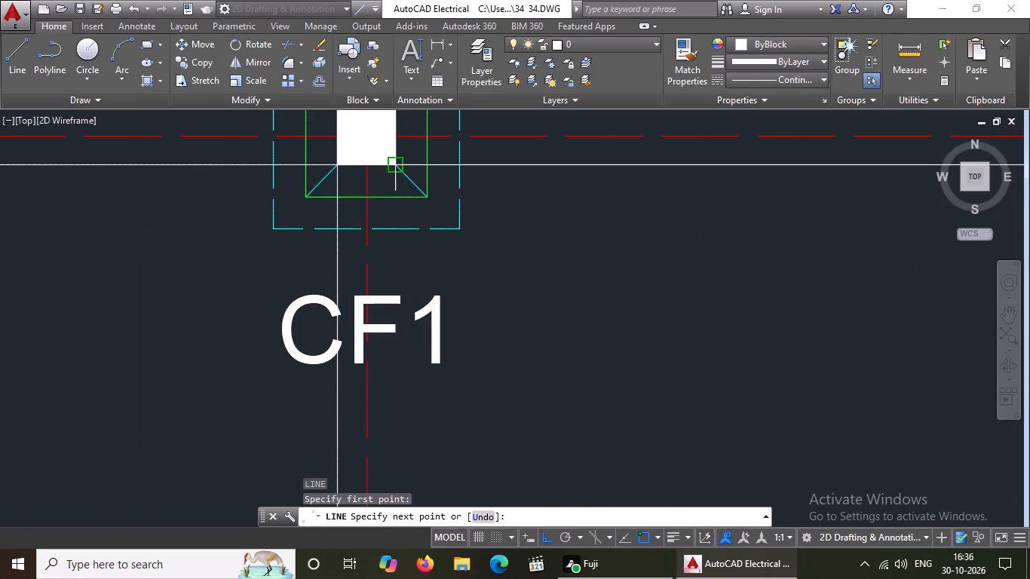
scroll(373, 226, down, 4)
scroll(369, 335, up, 3)
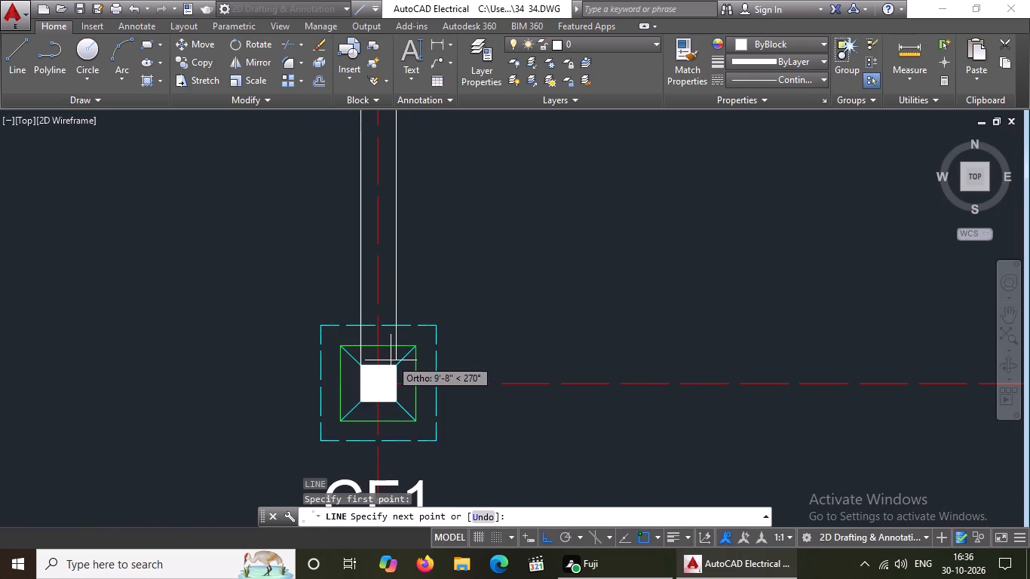
drag(391, 368, 417, 360)
key(Return)
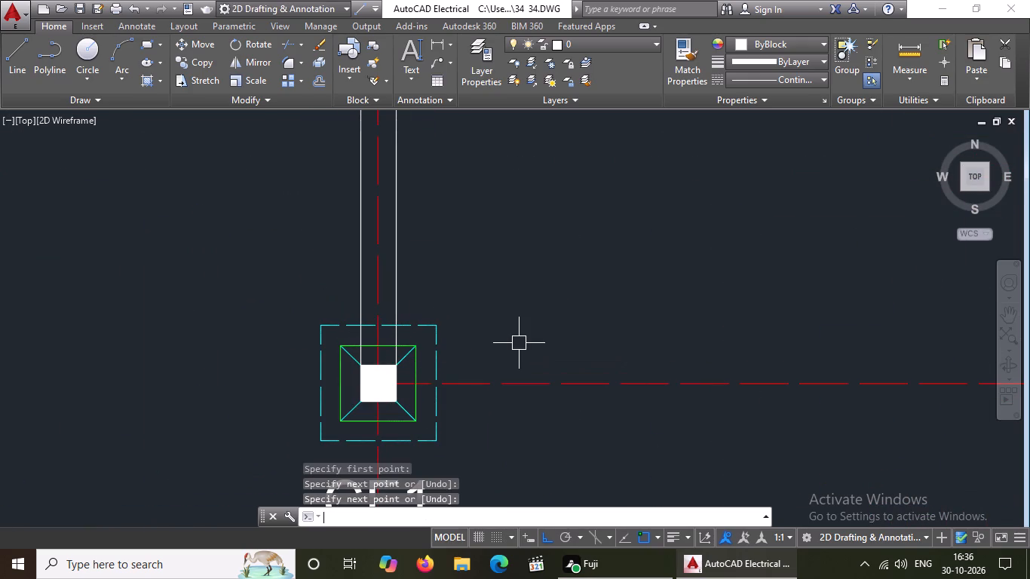
Draw a vertical line from the third top-row column's lower-left corner to the upper-left corner of the column directly below it.
key(l)
key(Return)
scroll(519, 343, up, 1)
scroll(442, 391, down, 3)
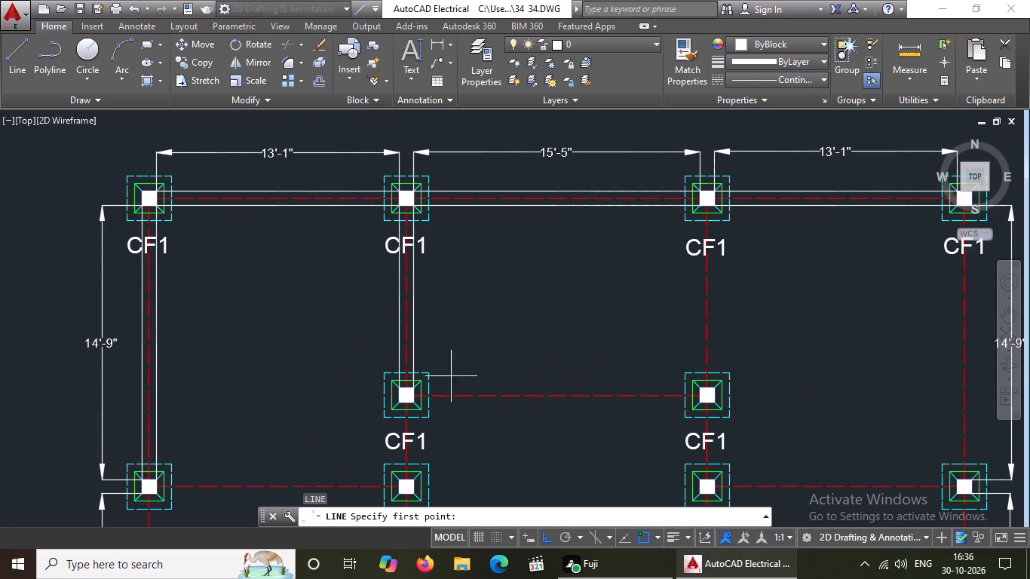
scroll(703, 203, up, 4)
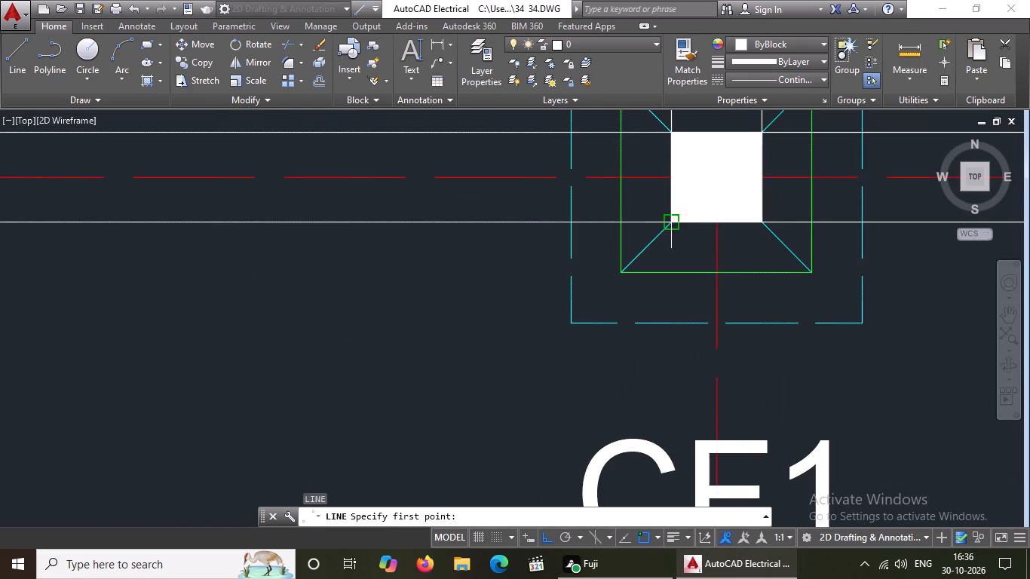
click(667, 222)
scroll(664, 234, down, 3)
scroll(651, 435, up, 2)
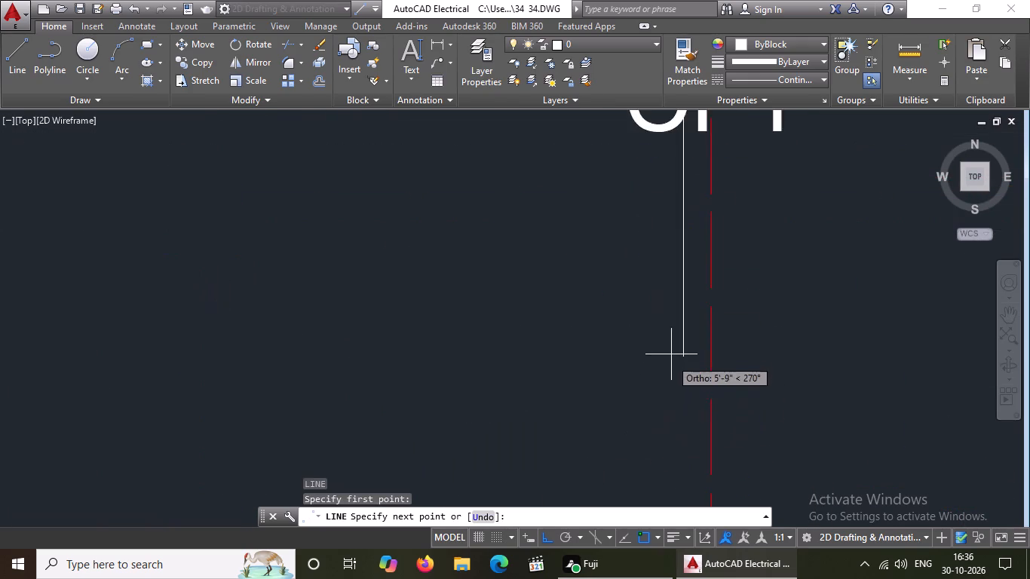
scroll(671, 354, down, 5)
scroll(664, 422, up, 4)
click(694, 332)
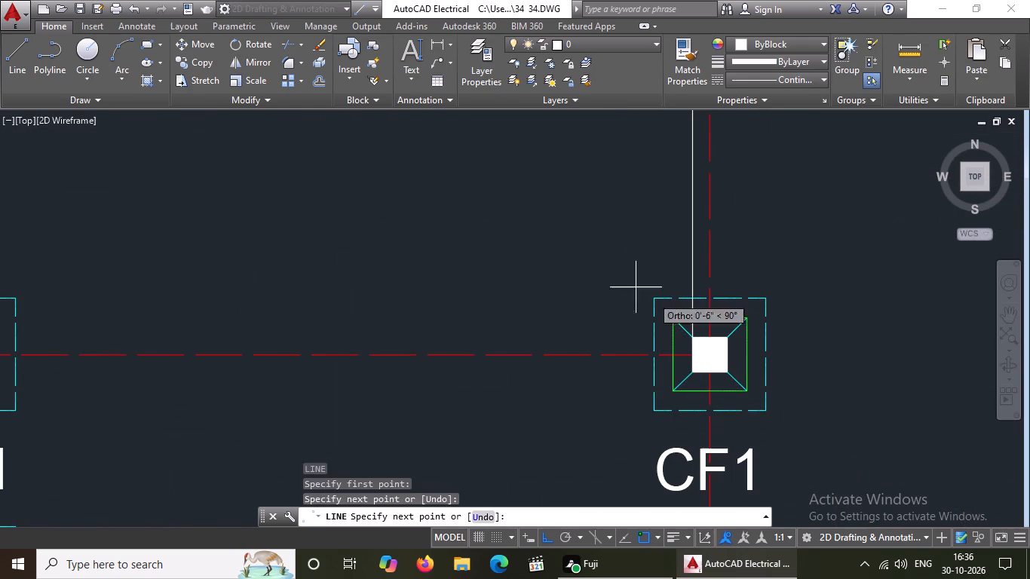
key(Return)
Draw a parallel vertical line joining the facing right-hand corners of the third top-row column and the column directly below it.
key(l)
key(Return)
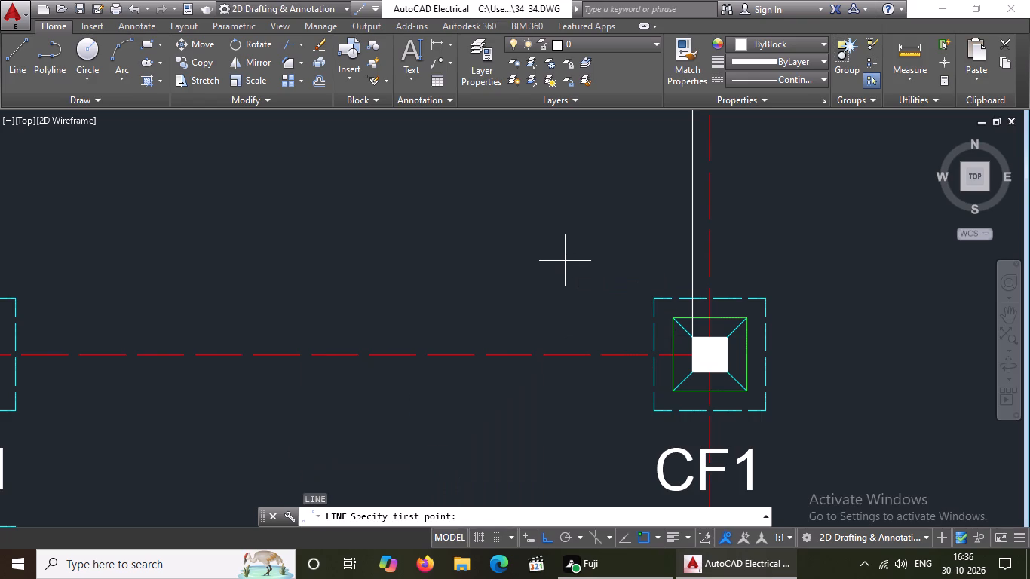
scroll(551, 271, down, 4)
scroll(575, 221, up, 5)
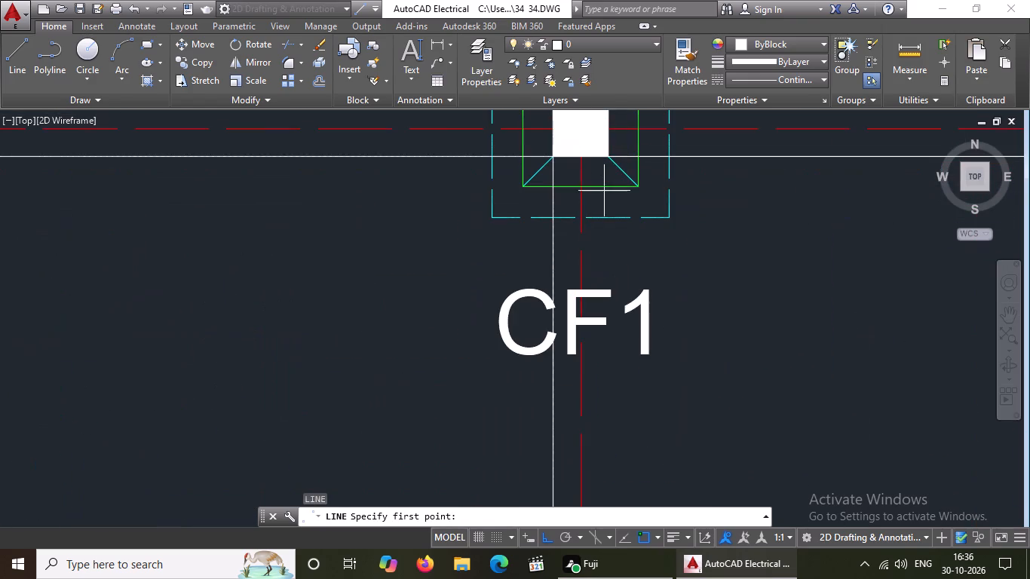
drag(612, 153, 611, 161)
scroll(599, 216, down, 3)
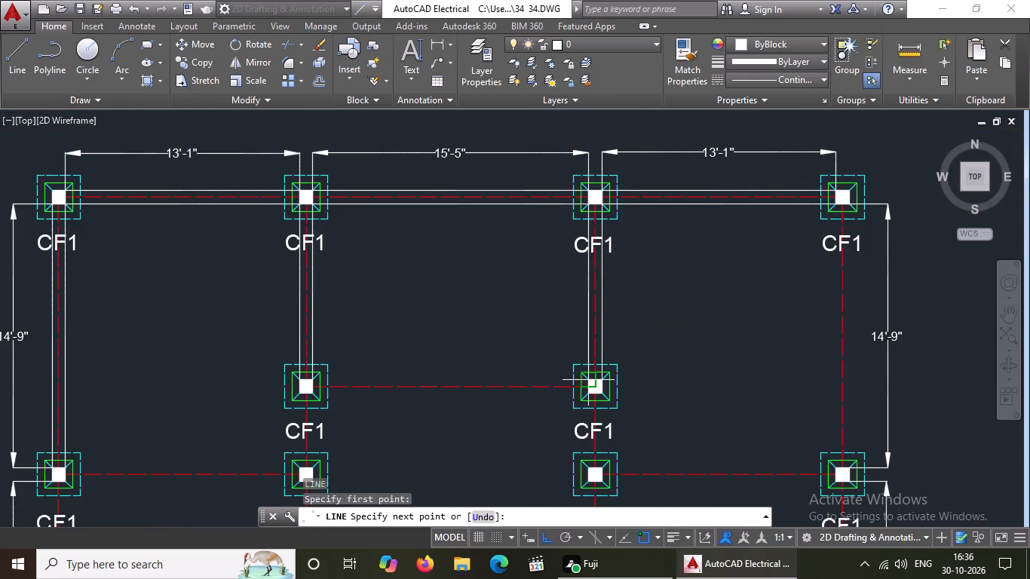
scroll(593, 385, up, 2)
drag(612, 374, 621, 357)
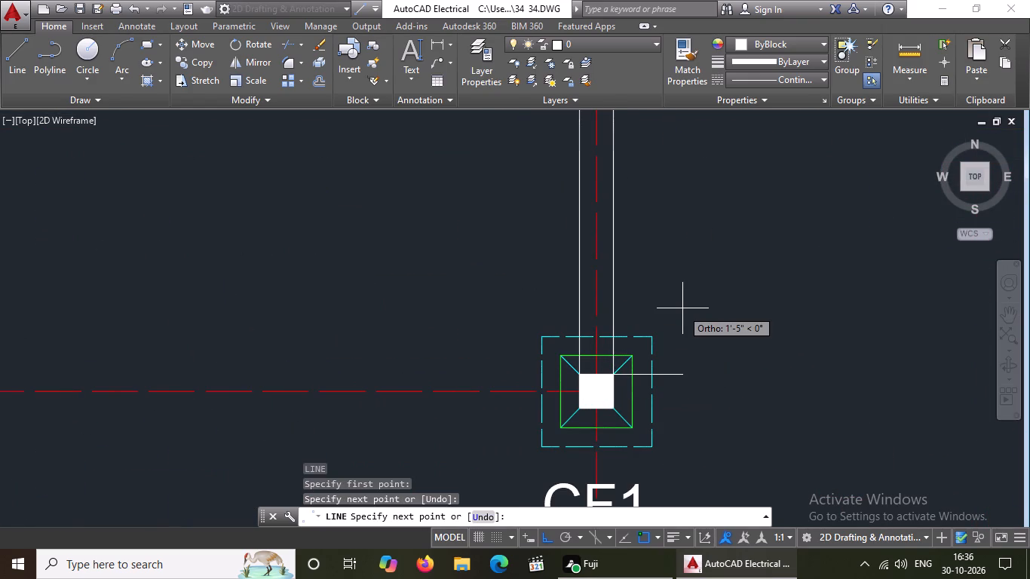
key(Return)
Draw a vertical line about 14'-9" long joining the outer facing corners of the fourth top-row column and the column below it.
key(l)
key(Return)
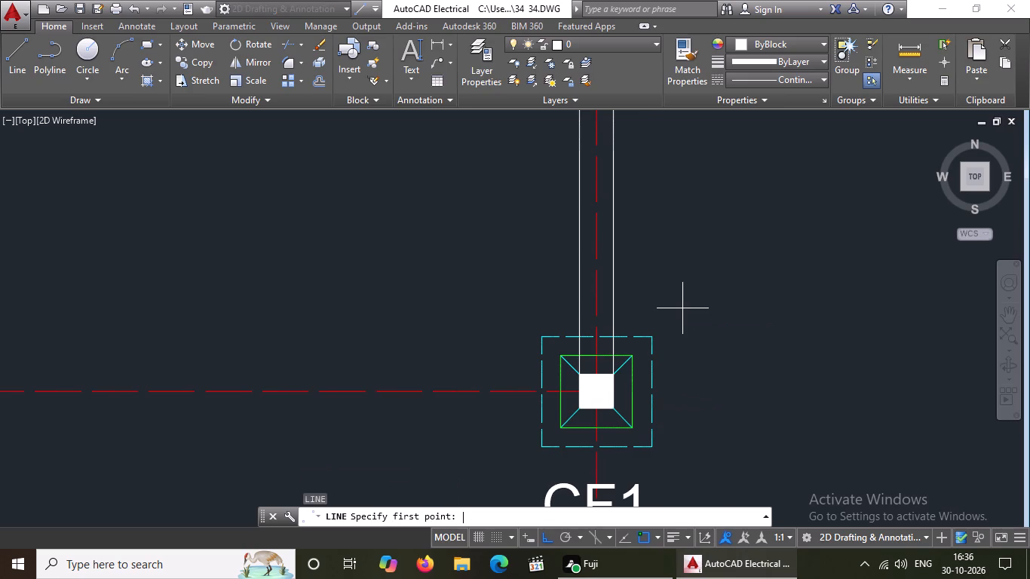
scroll(680, 308, down, 5)
scroll(791, 262, up, 5)
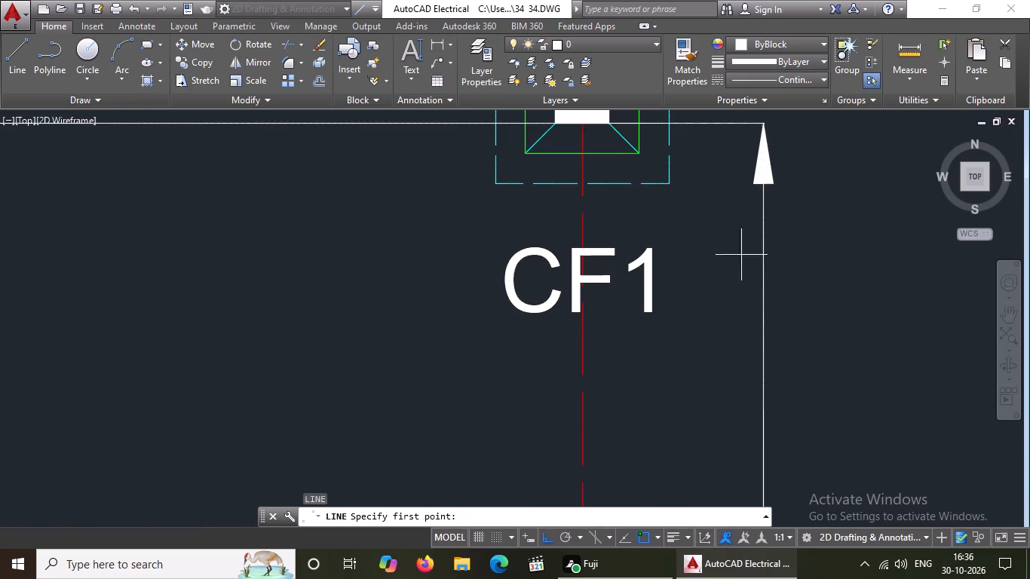
click(608, 121)
scroll(608, 121, down, 2)
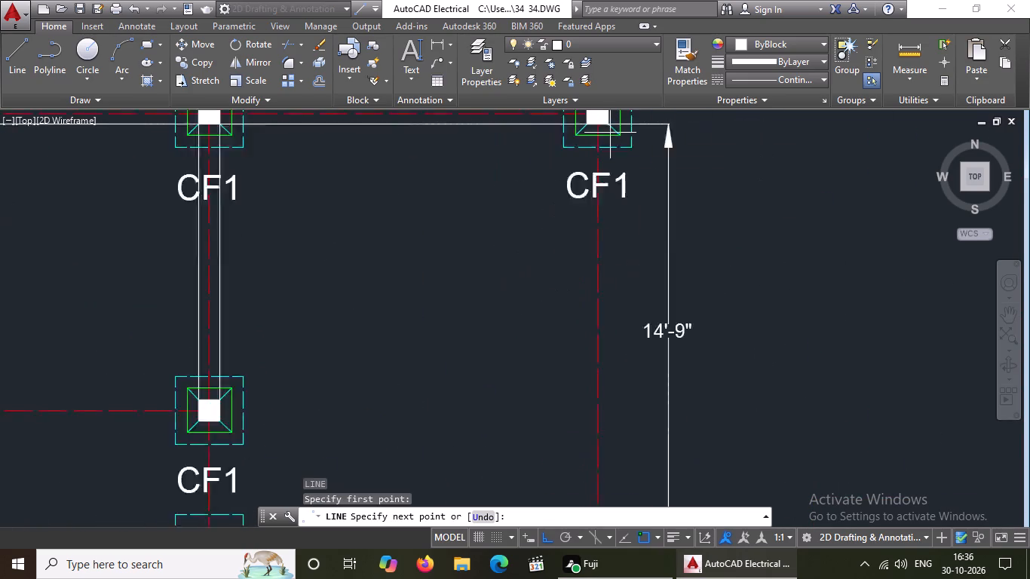
scroll(610, 136, down, 1)
scroll(622, 399, up, 2)
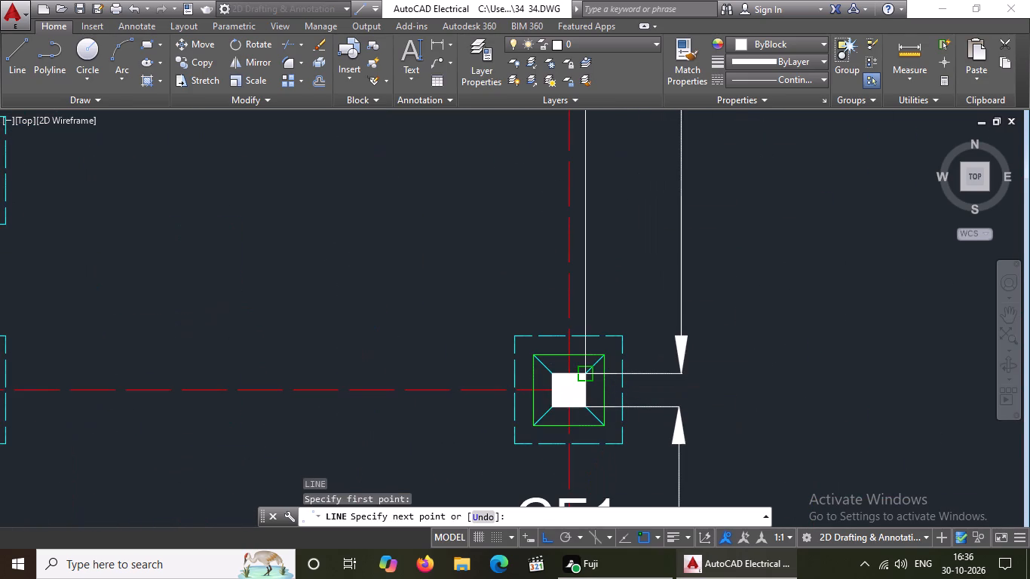
drag(582, 374, 667, 352)
key(Return)
Draw a parallel vertical line about 14'-9" long joining the facing left-hand corners of the fourth top-row column and the column below.
key(l)
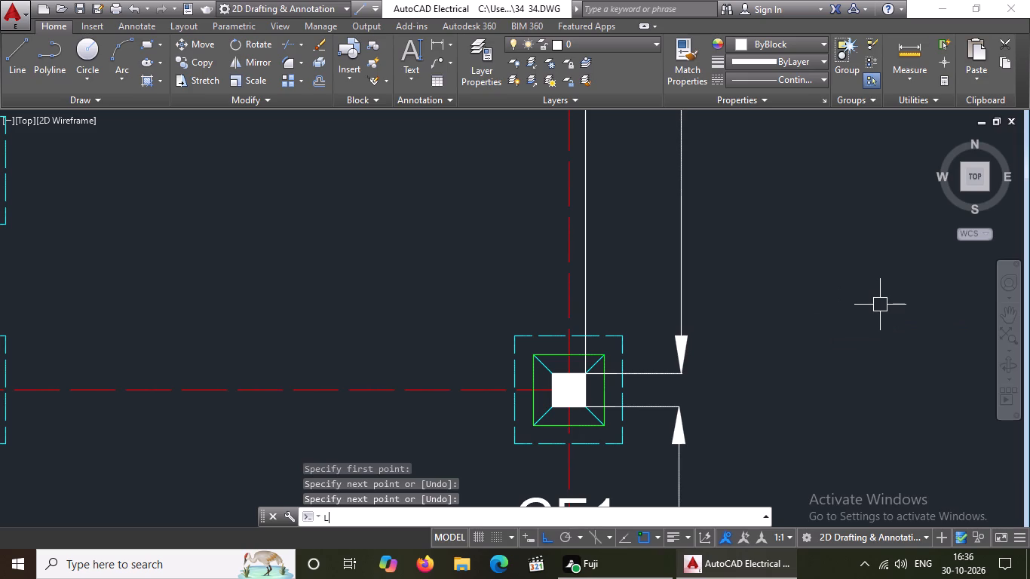
key(Return)
scroll(547, 432, down, 2)
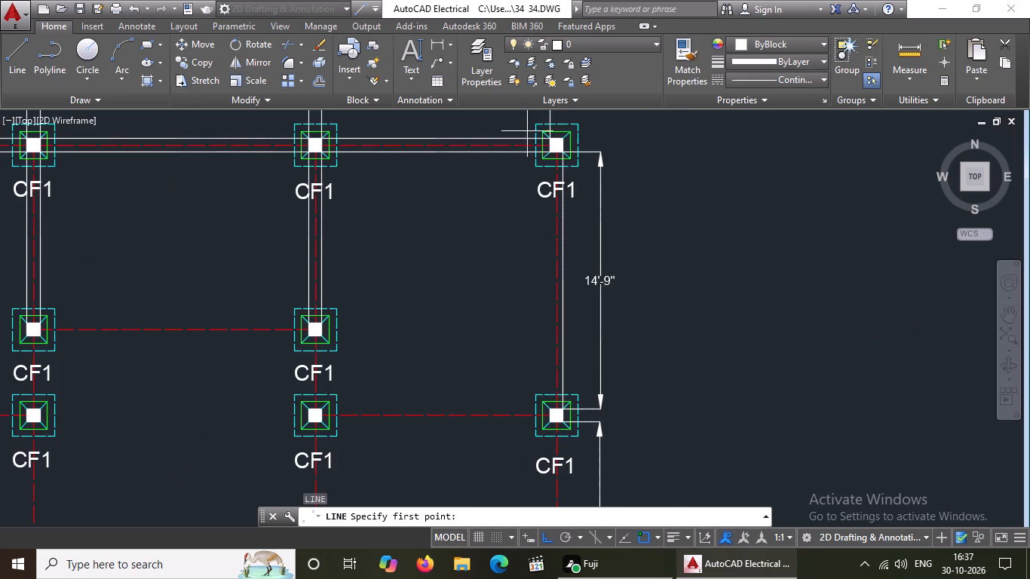
scroll(526, 136, up, 2)
scroll(596, 176, up, 3)
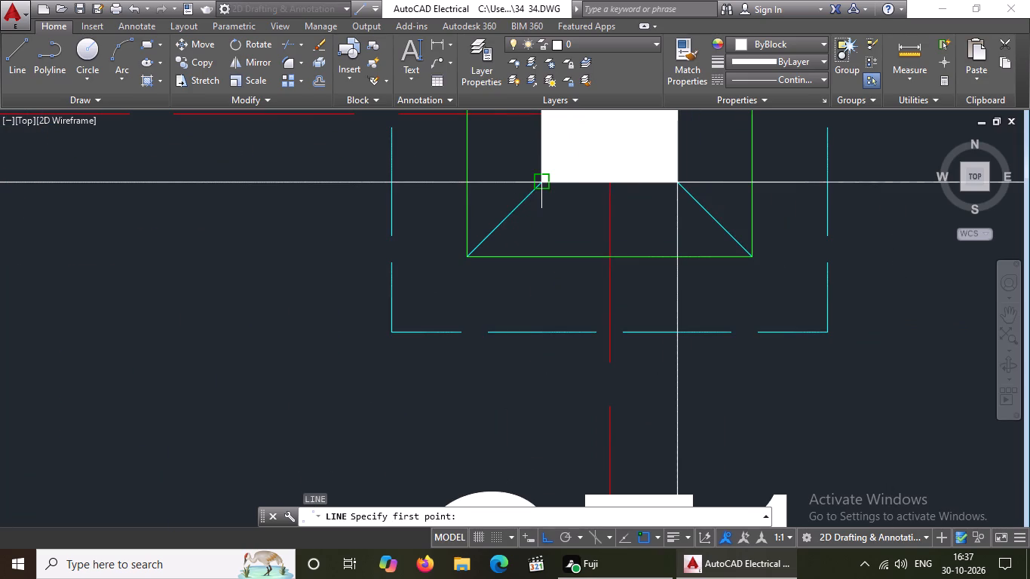
click(542, 182)
scroll(547, 177, down, 7)
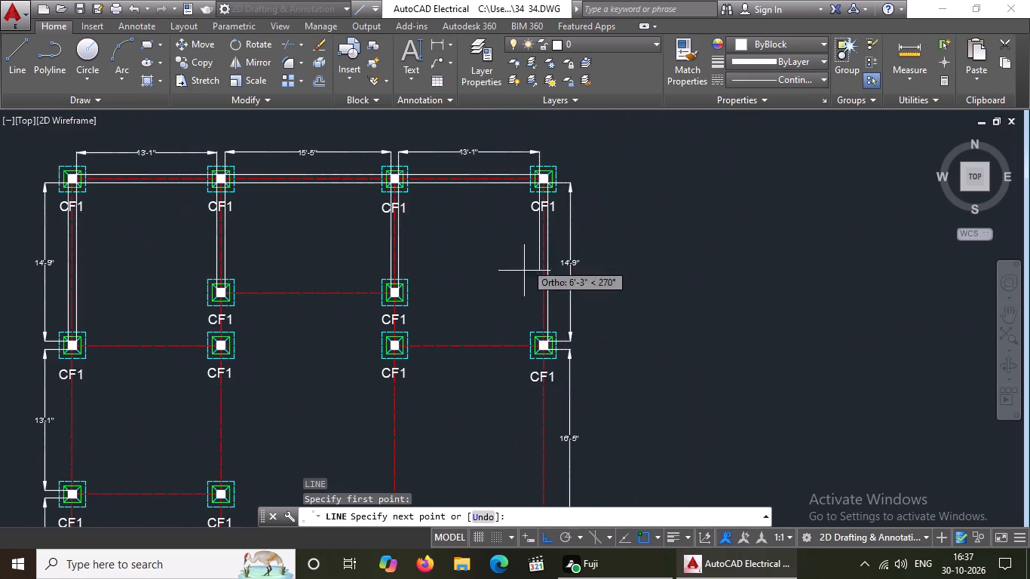
scroll(544, 333, up, 4)
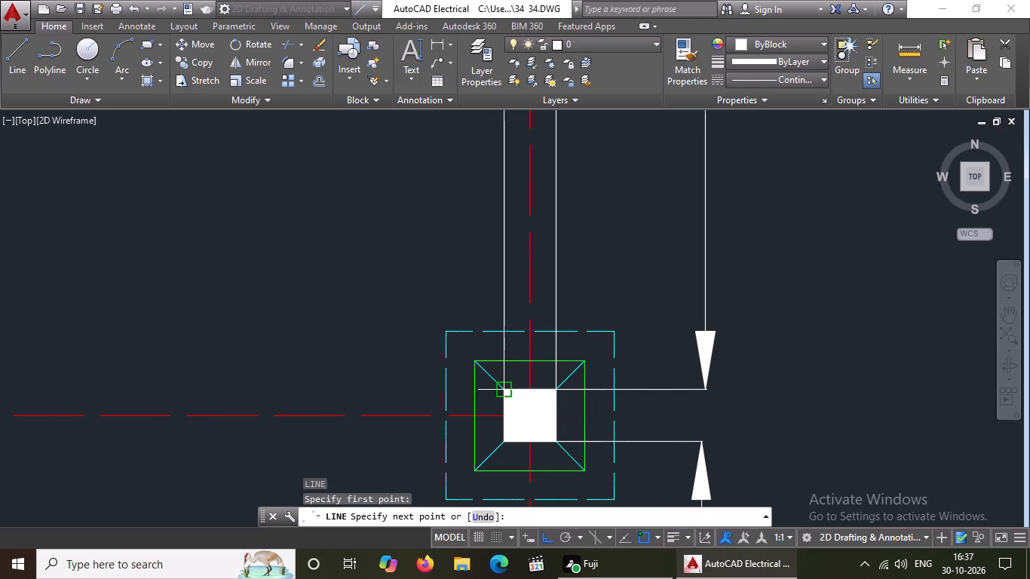
click(507, 387)
key(Return)
Draw a horizontal line about 15'-5" long joining the facing upper corners of the two inner columns in the second row.
key(l)
key(Return)
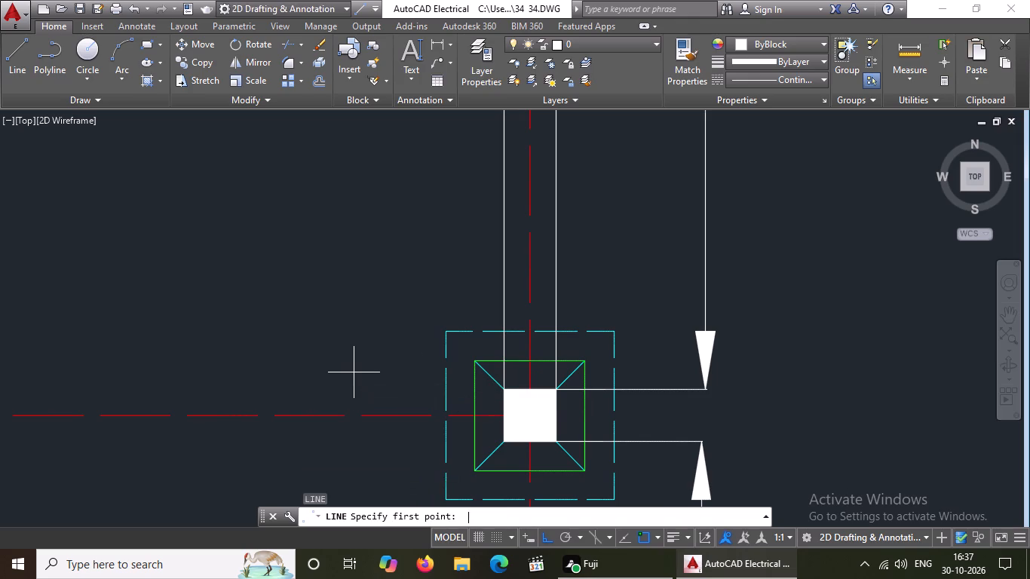
scroll(357, 392, down, 6)
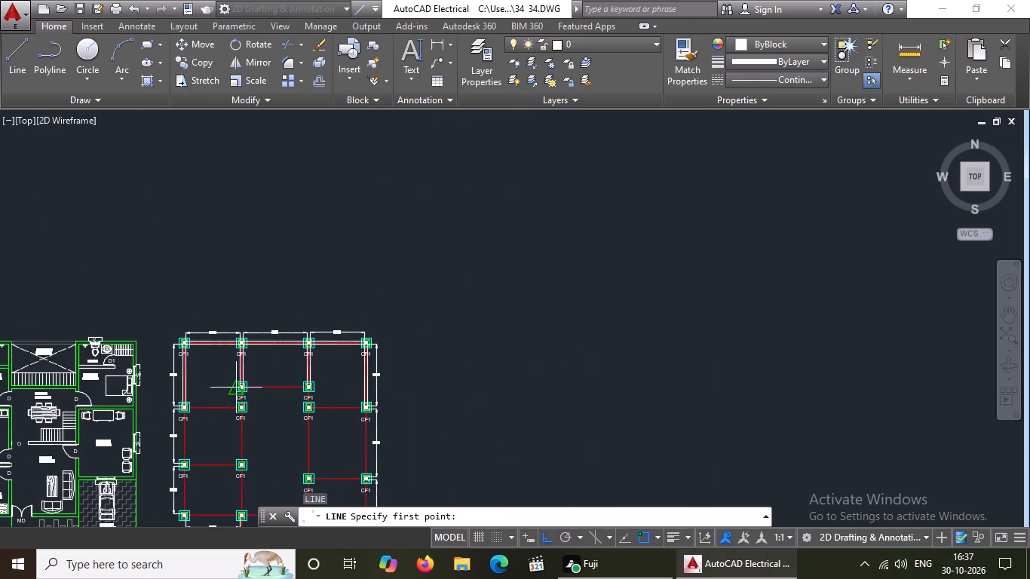
scroll(254, 380, up, 5)
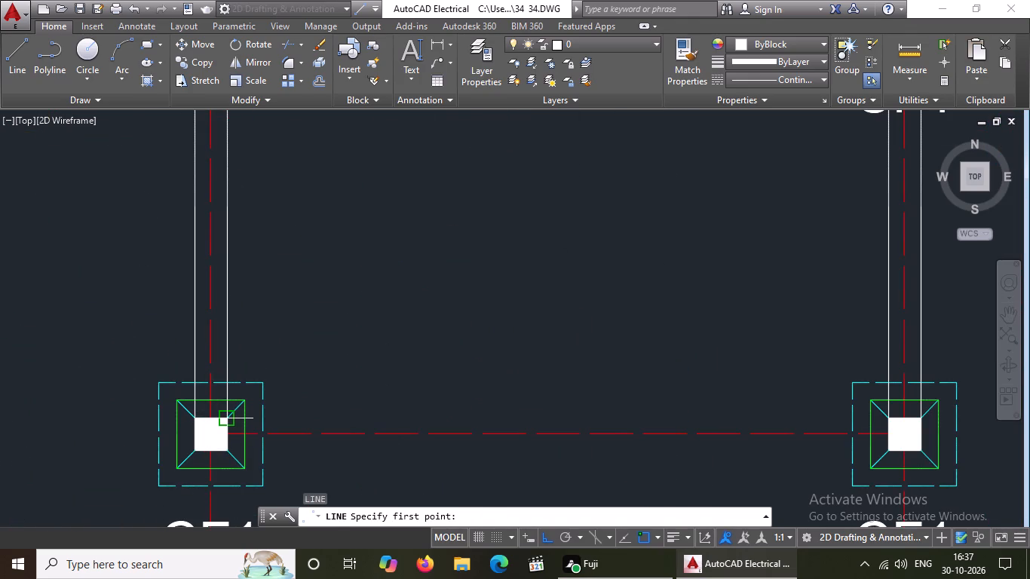
click(228, 420)
scroll(469, 406, down, 2)
scroll(638, 403, up, 3)
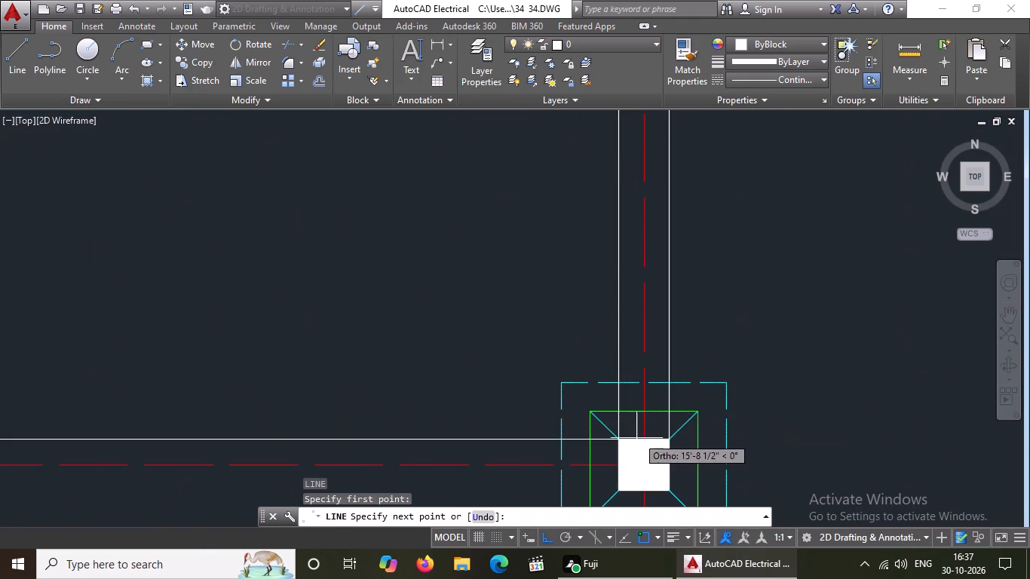
click(624, 437)
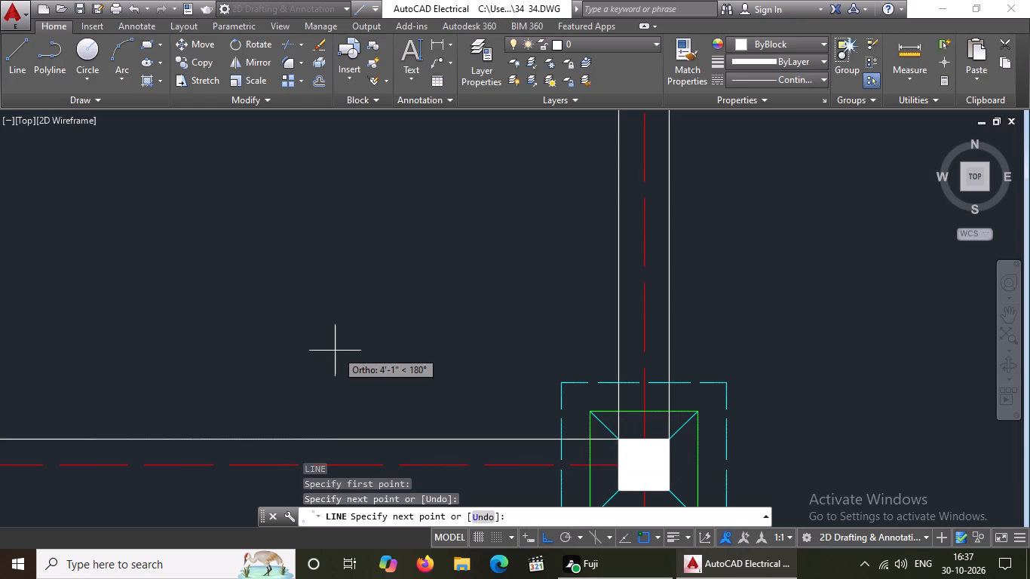
key(Return)
Draw a parallel horizontal line about 15'-5" long joining the facing lower corners of the same two second-row columns.
key(l)
key(Return)
scroll(348, 345, down, 4)
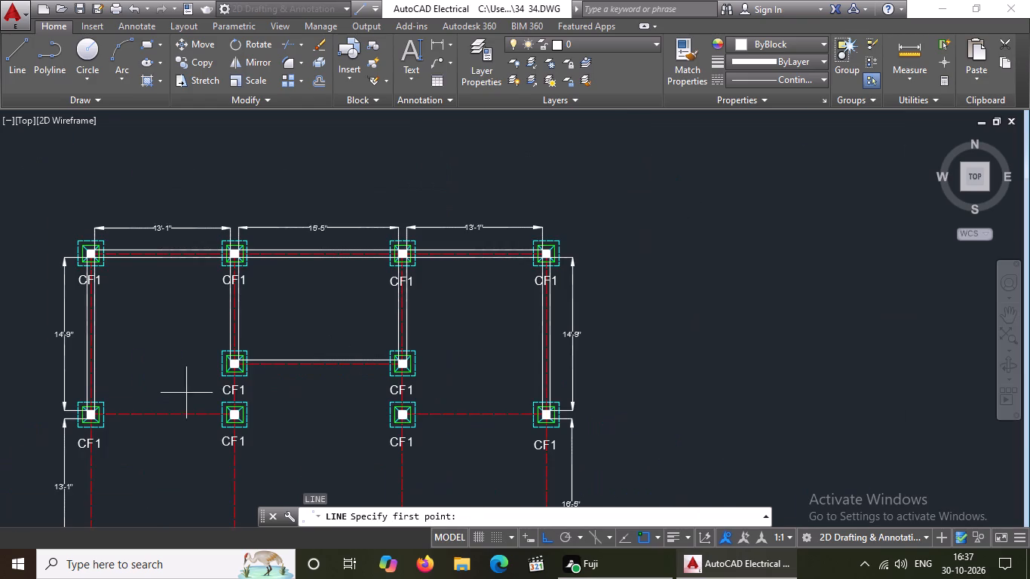
scroll(222, 381, up, 3)
scroll(290, 352, up, 2)
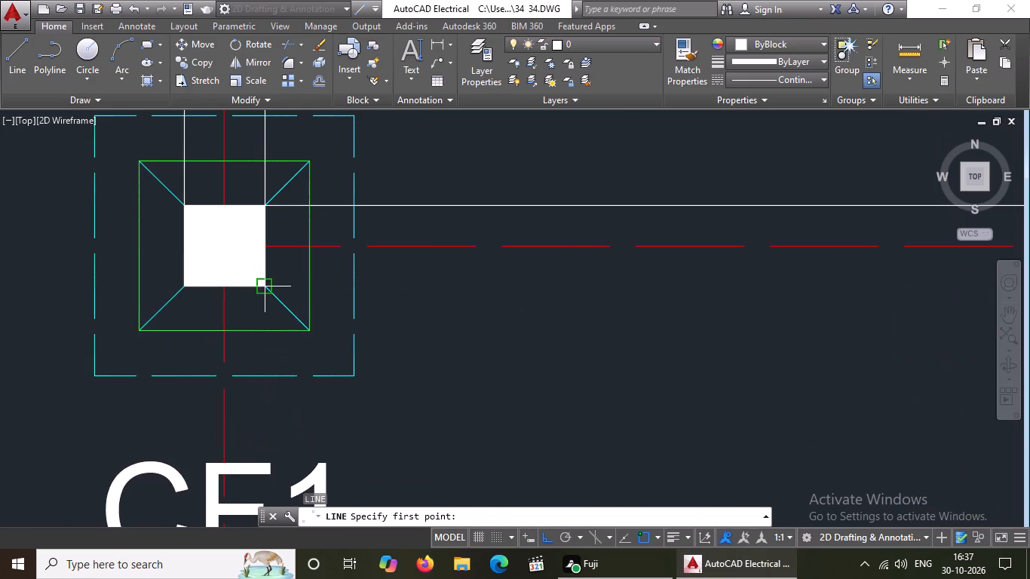
click(269, 287)
scroll(352, 293, down, 3)
scroll(722, 290, up, 2)
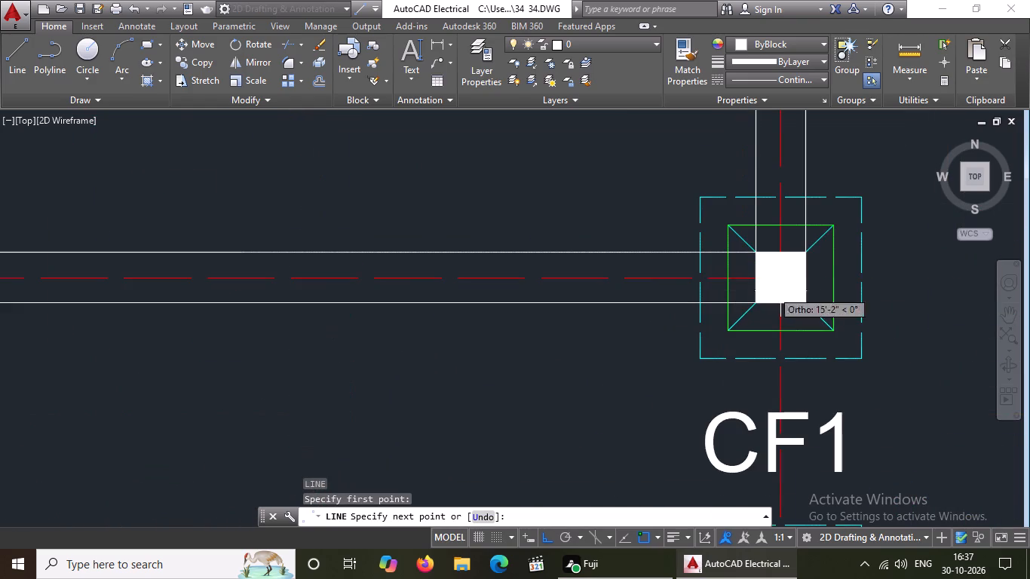
click(755, 302)
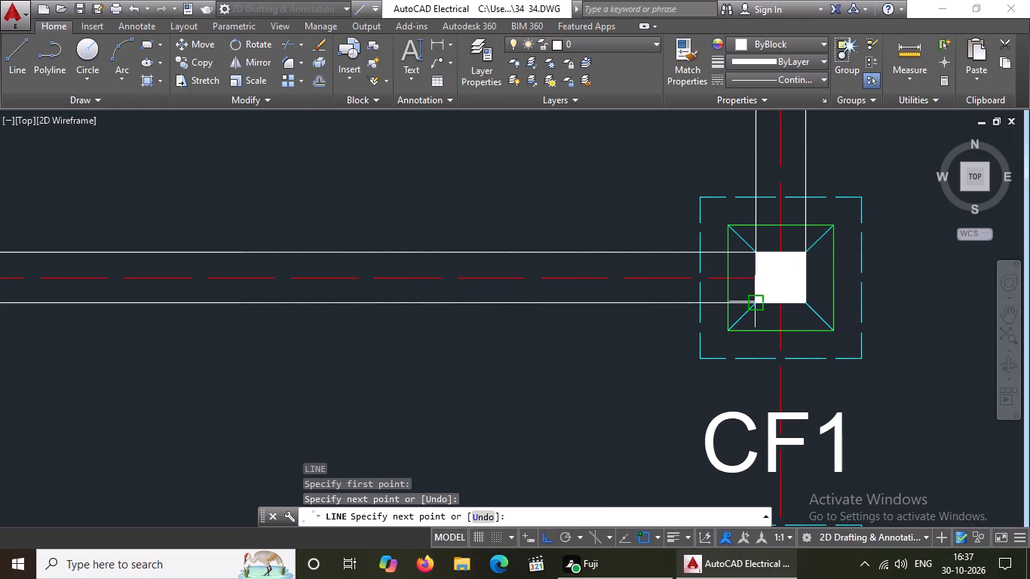
key(Return)
Draw a vertical line from the first second-row column's lower-left corner to the upper-left corner of the column directly below it.
key(l)
key(Return)
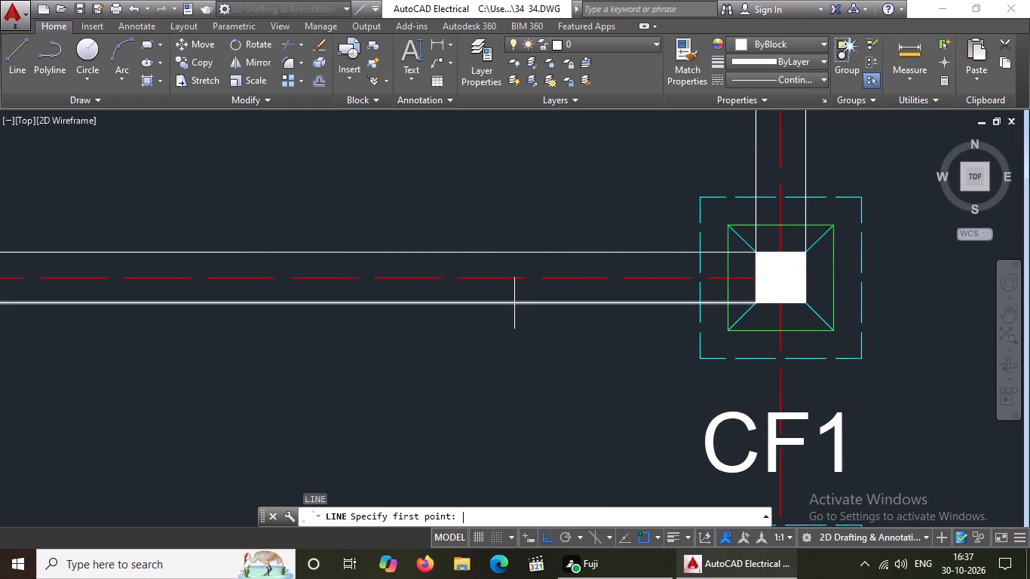
scroll(514, 303, down, 3)
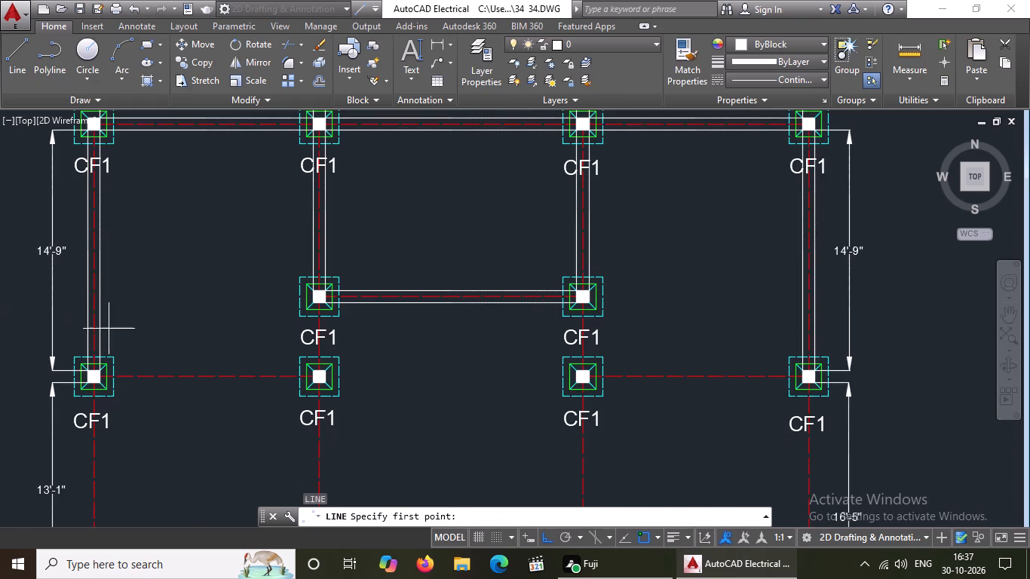
scroll(316, 331, up, 4)
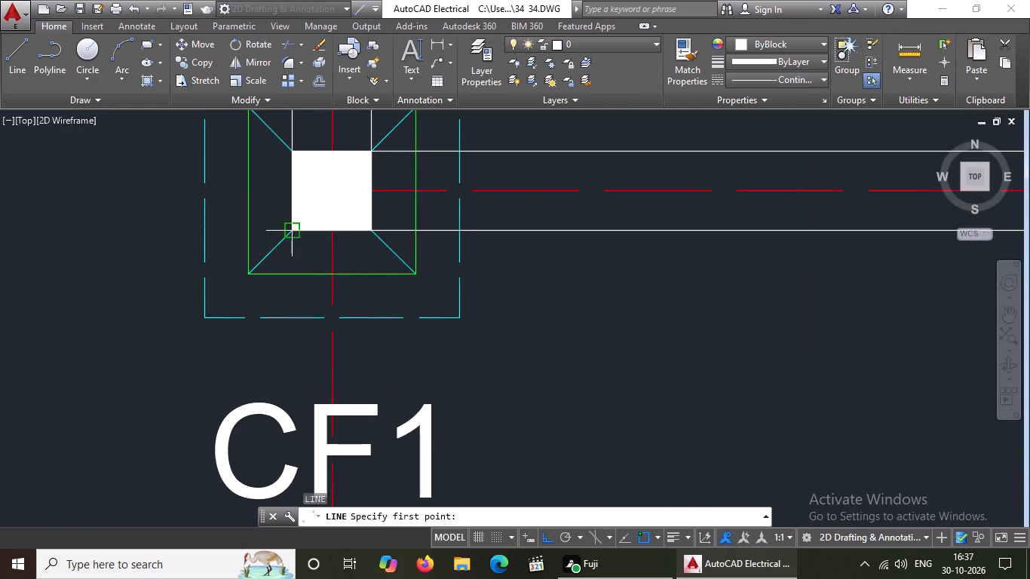
click(285, 231)
scroll(250, 351, down, 3)
scroll(261, 437, up, 3)
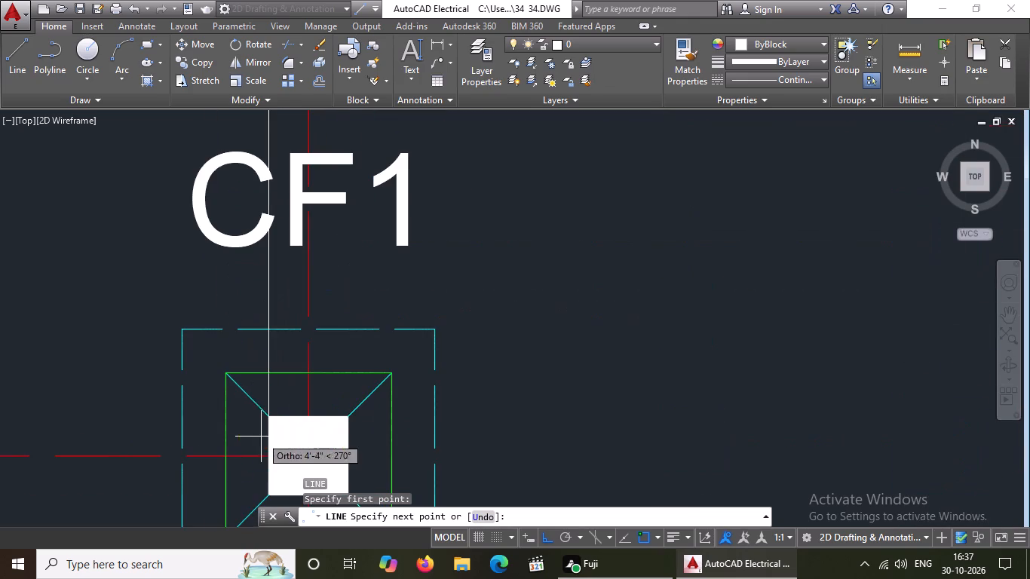
drag(275, 414, 286, 405)
key(Return)
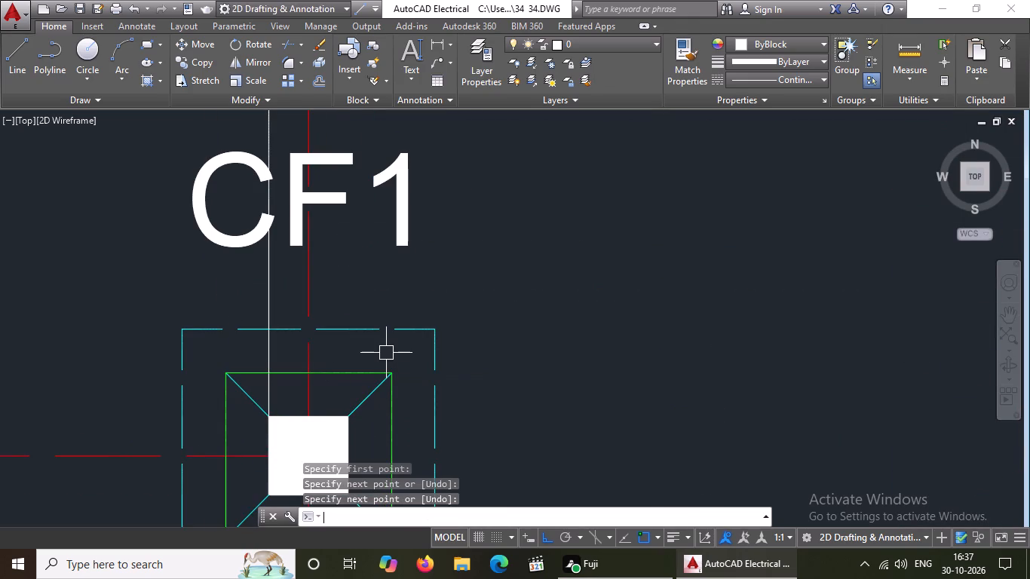
Draw a parallel vertical line joining the facing right-hand corners of the first second-row column and the column directly below it.
key(l)
key(Return)
scroll(386, 353, down, 3)
scroll(367, 278, up, 2)
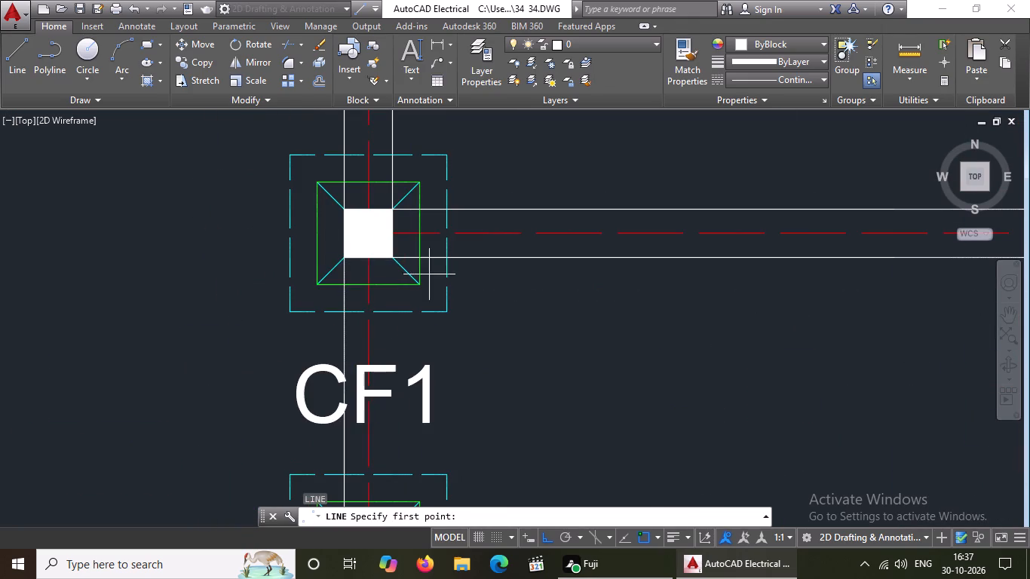
click(397, 260)
scroll(393, 437, down, 2)
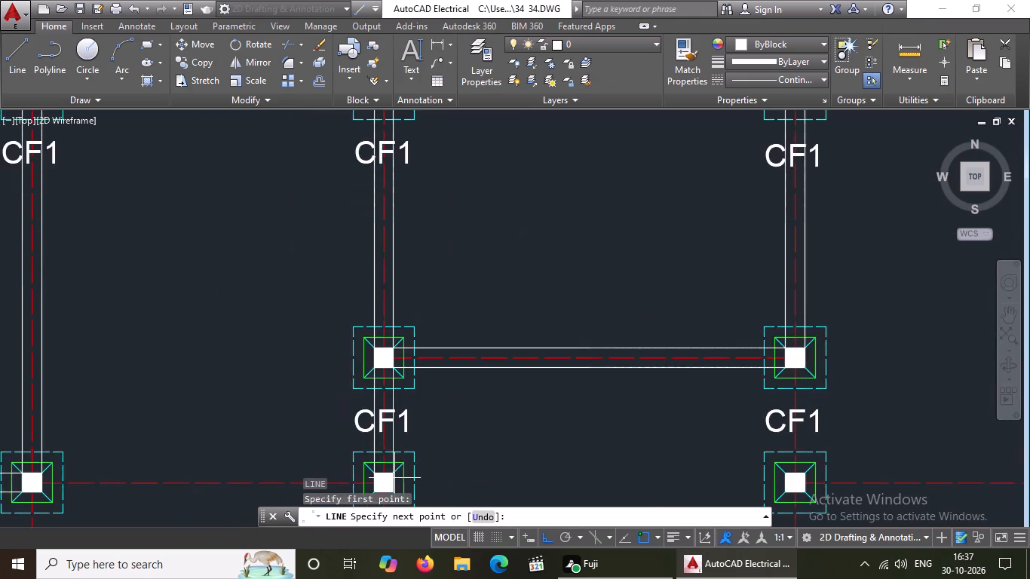
scroll(394, 482, up, 3)
drag(381, 441, 412, 436)
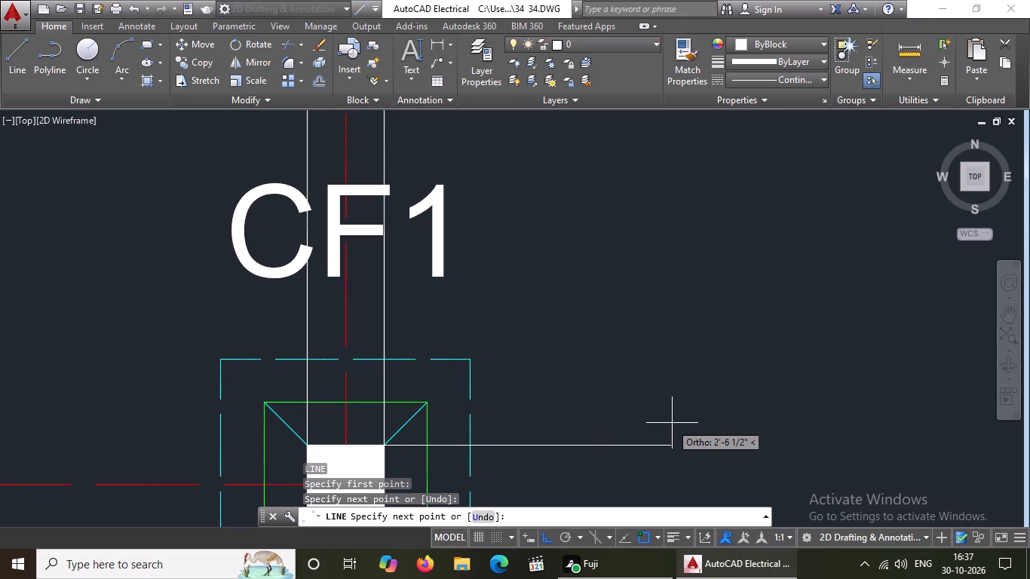
key(Return)
Draw a vertical line from the other second-row column's lower-left corner to the upper-left corner of the column directly below it.
key(l)
key(Return)
scroll(770, 308, down, 2)
scroll(645, 234, down, 3)
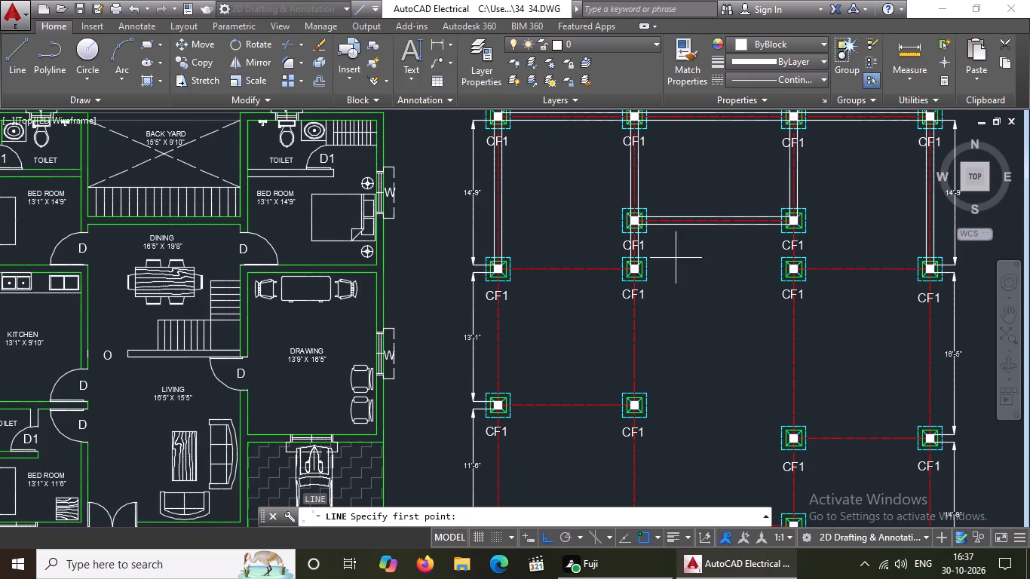
scroll(876, 228, up, 4)
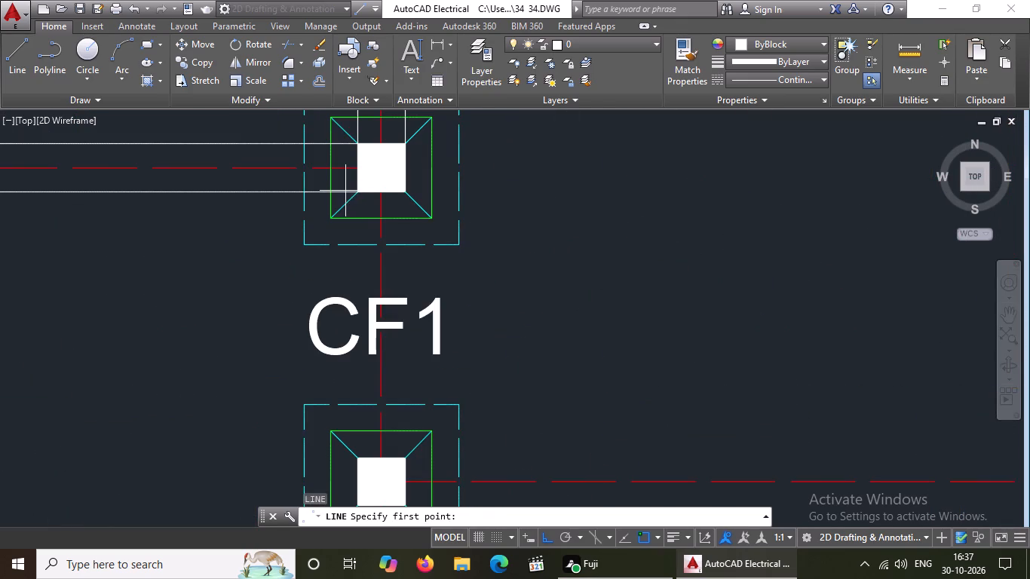
click(360, 195)
drag(358, 459, 335, 451)
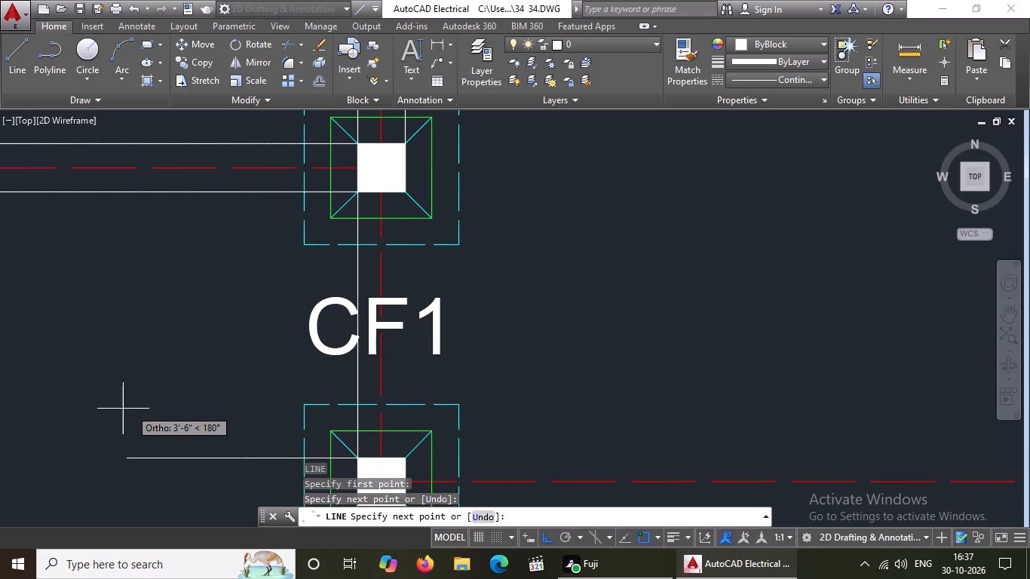
key(Return)
Draw a parallel vertical line joining the facing right-hand corners of that second-row column and the column directly below it.
key(l)
key(Return)
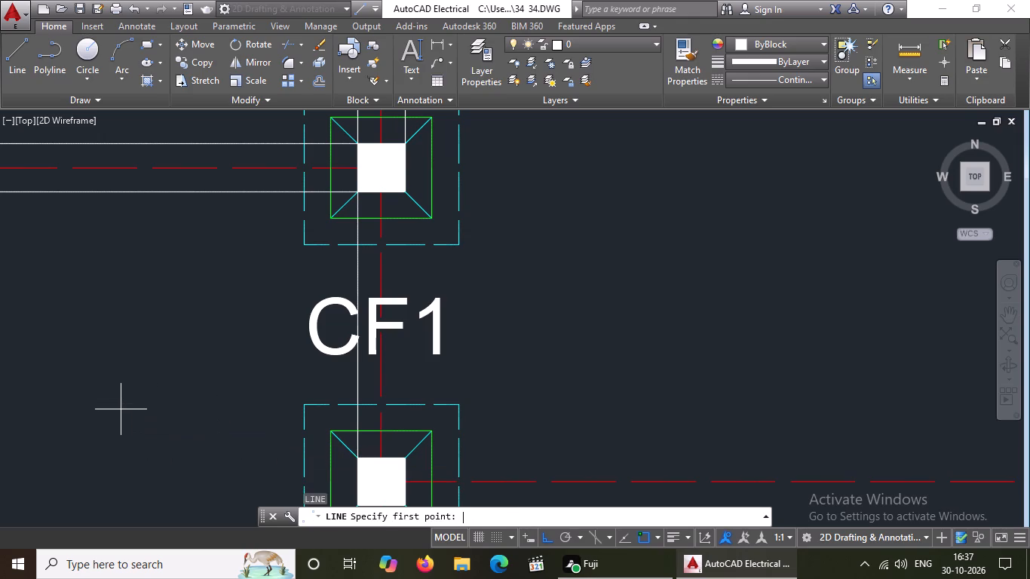
click(398, 195)
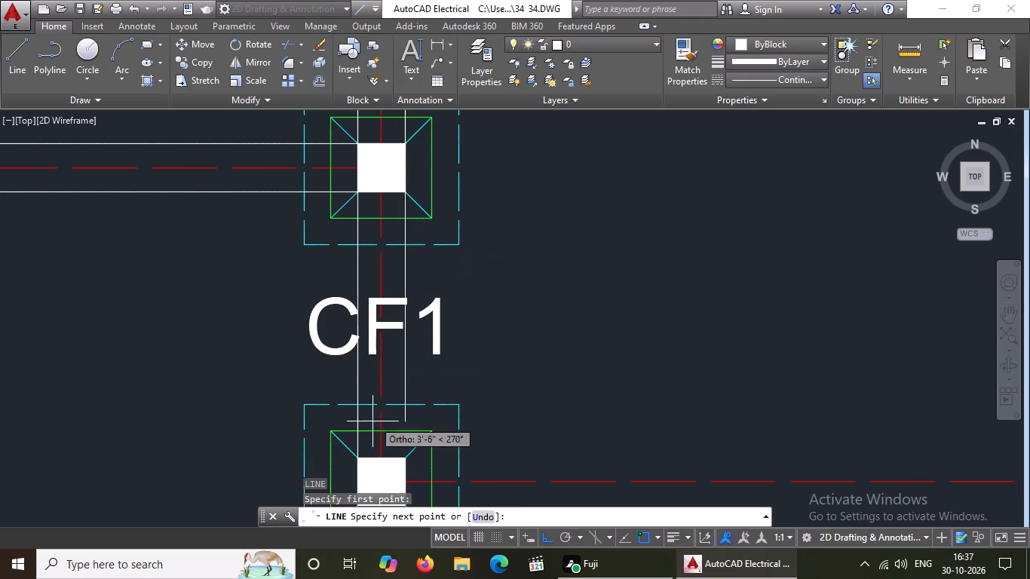
drag(403, 462, 513, 464)
key(Return)
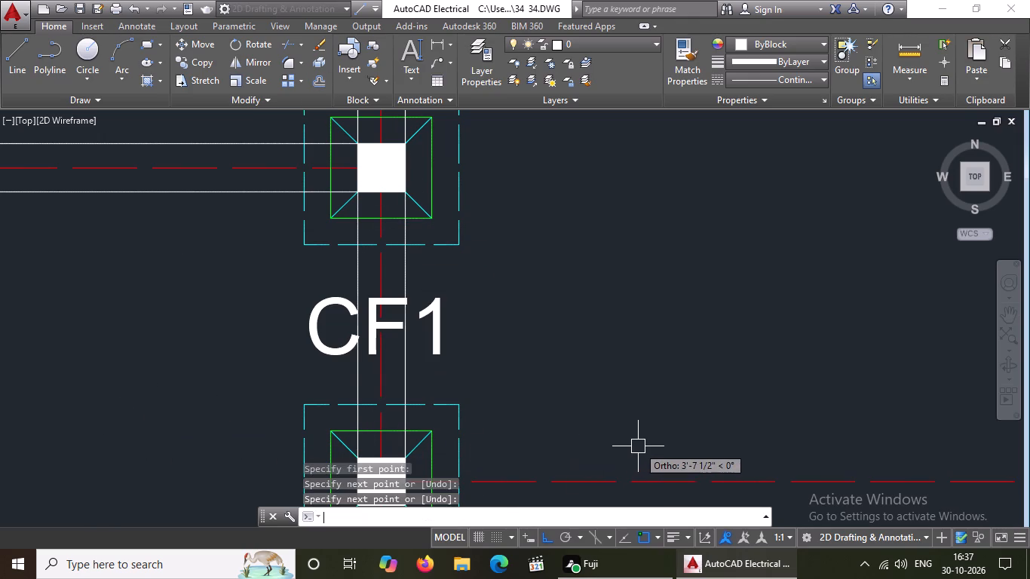
Draw a horizontal line about 13'-1" long joining the facing upper corners of the first and second third-row columns.
key(l)
key(Return)
scroll(638, 446, down, 3)
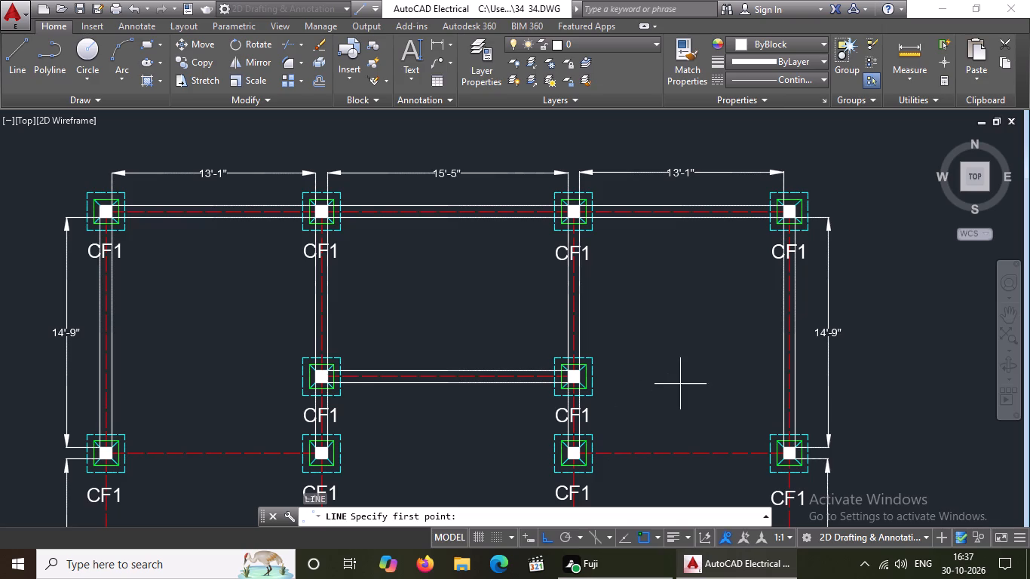
scroll(689, 376, down, 1)
scroll(415, 462, up, 2)
scroll(211, 360, up, 2)
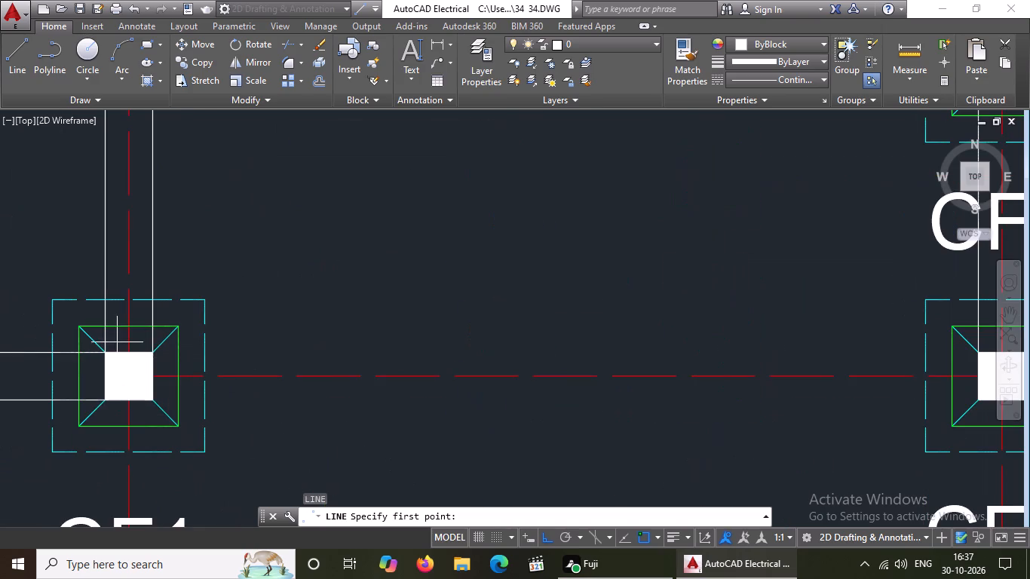
click(153, 354)
scroll(393, 341, down, 2)
scroll(621, 351, up, 2)
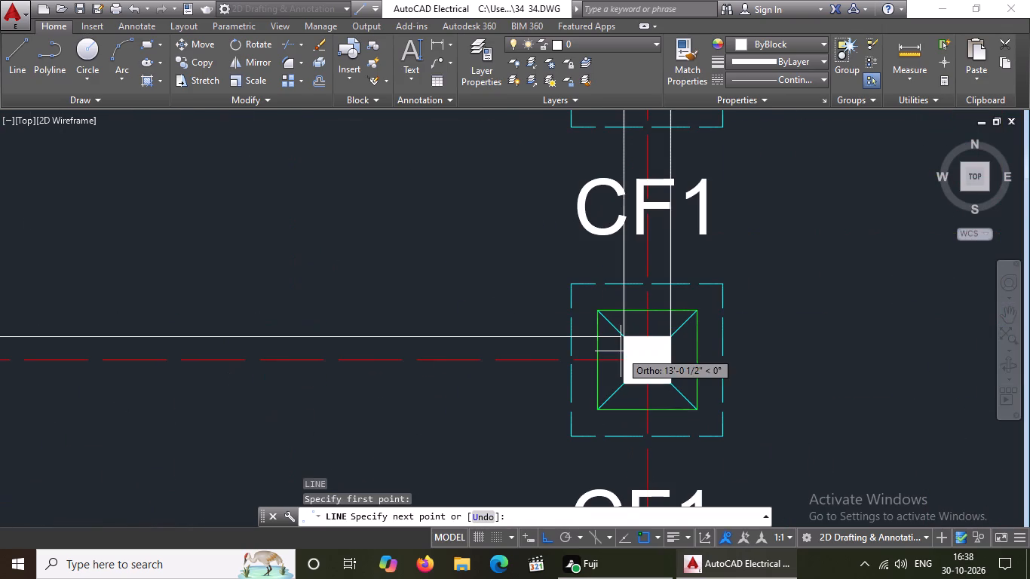
drag(624, 335, 631, 332)
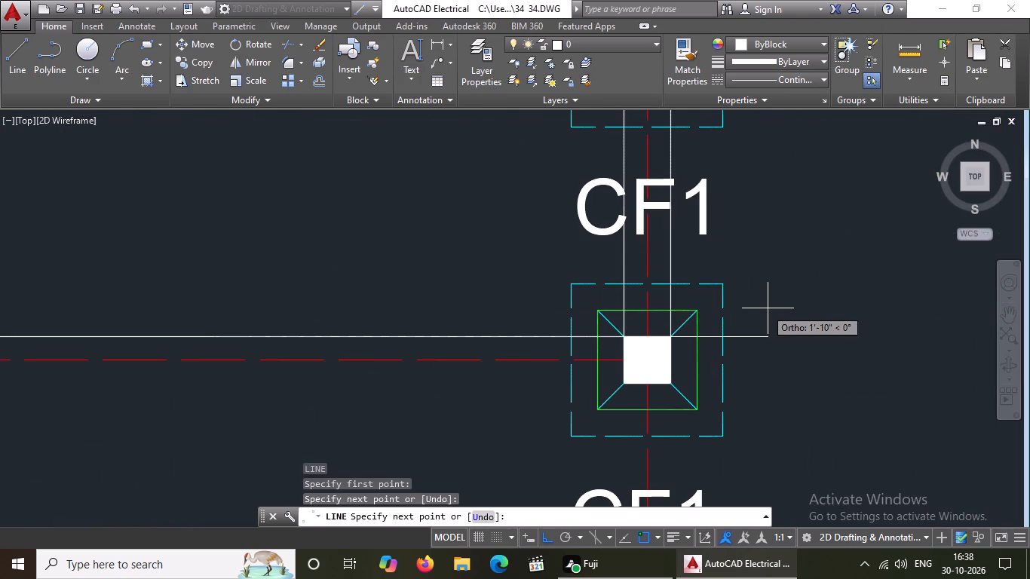
key(Return)
Draw a parallel horizontal line about 13'-1" long joining the facing lower corners of the first and second third-row columns.
key(l)
key(Return)
scroll(769, 308, down, 4)
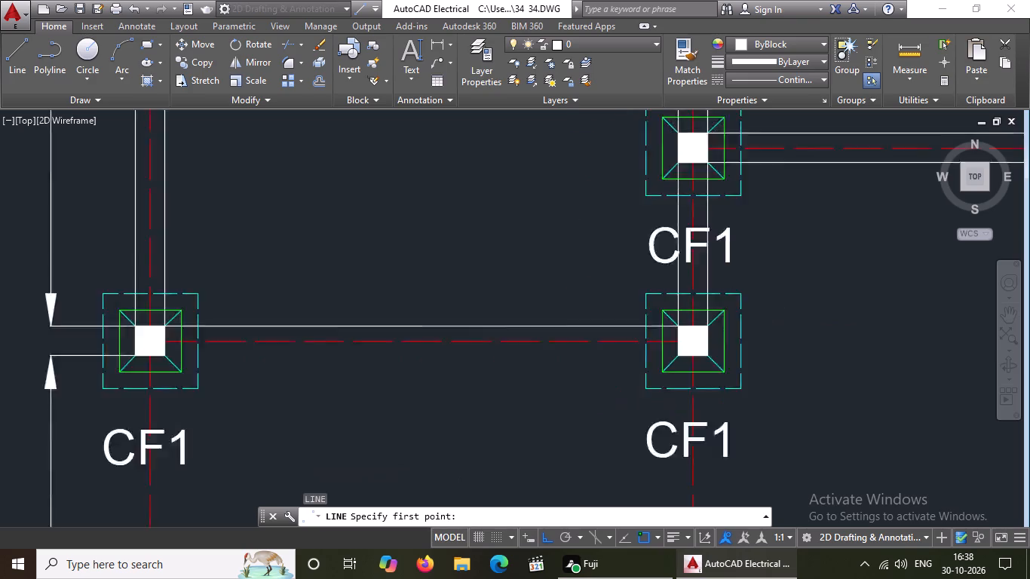
scroll(523, 319, up, 4)
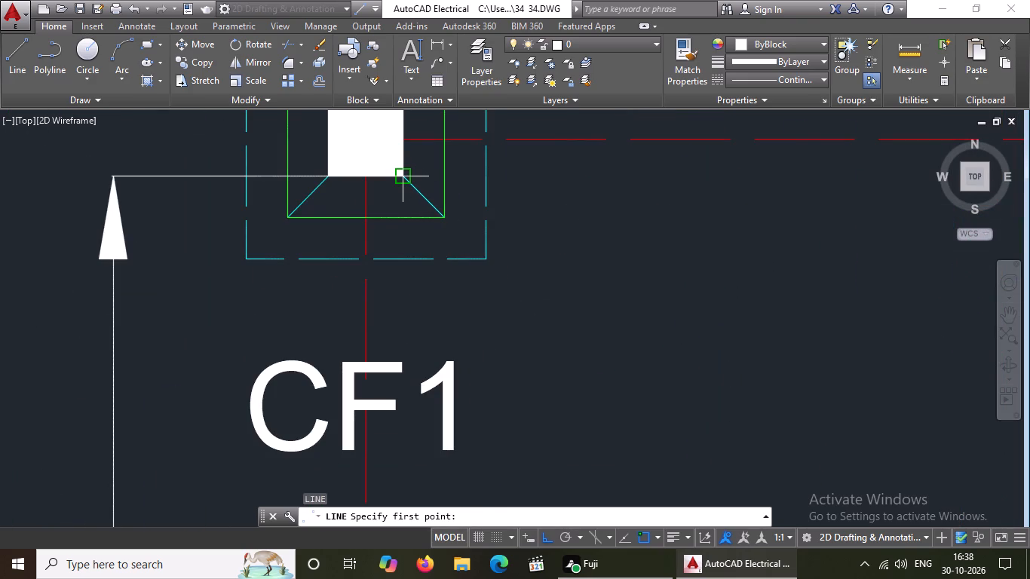
click(405, 176)
scroll(417, 173, down, 4)
scroll(592, 179, up, 3)
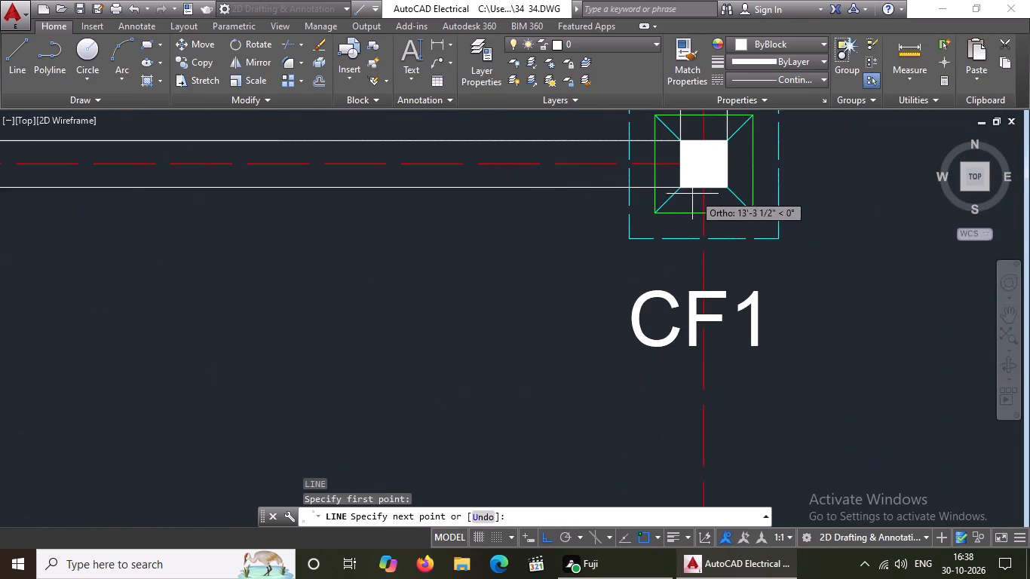
click(679, 188)
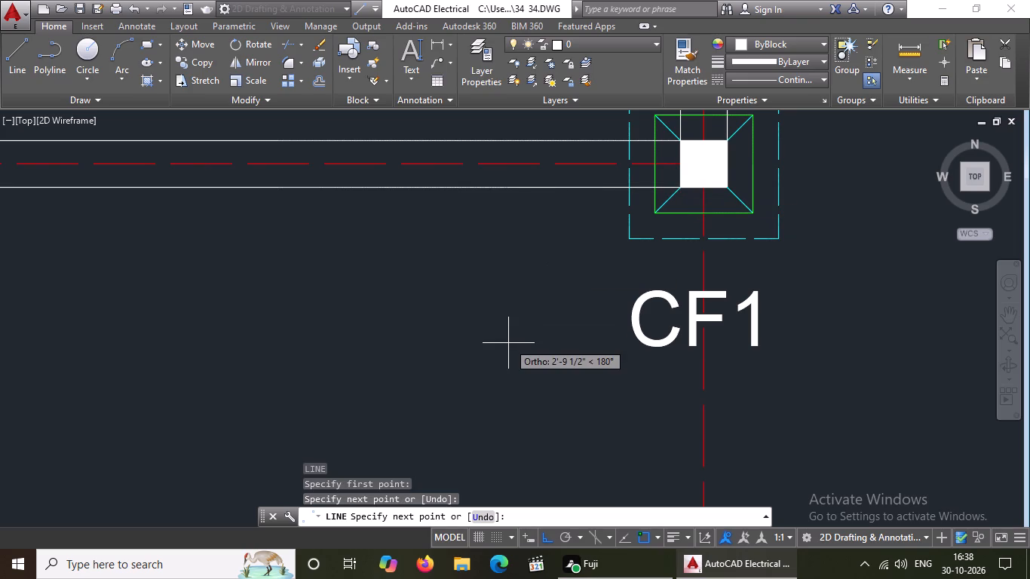
key(Return)
Draw a horizontal line joining the facing upper corners of the second and third third-row columns.
key(l)
key(Return)
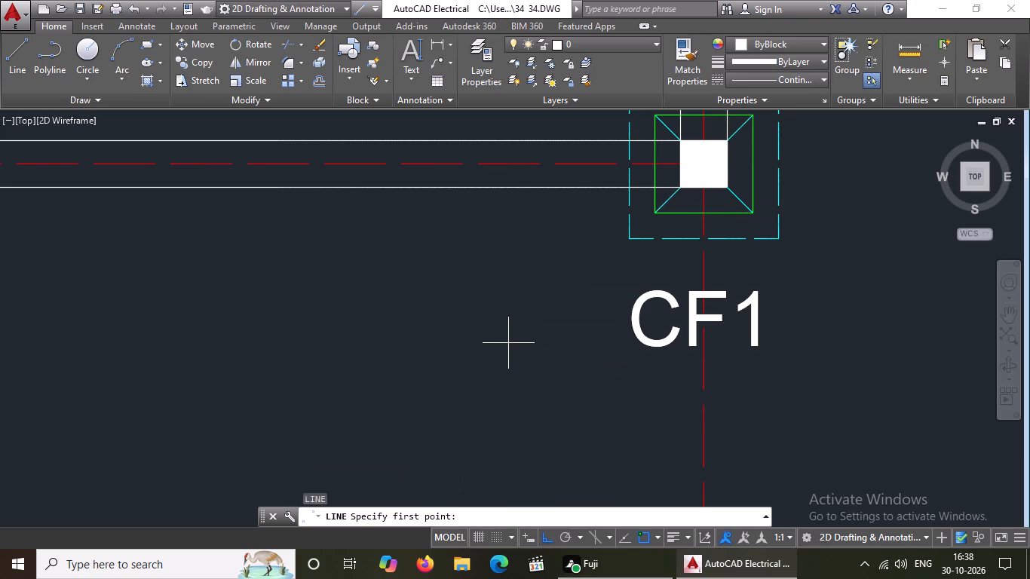
scroll(498, 348, down, 2)
scroll(694, 247, up, 3)
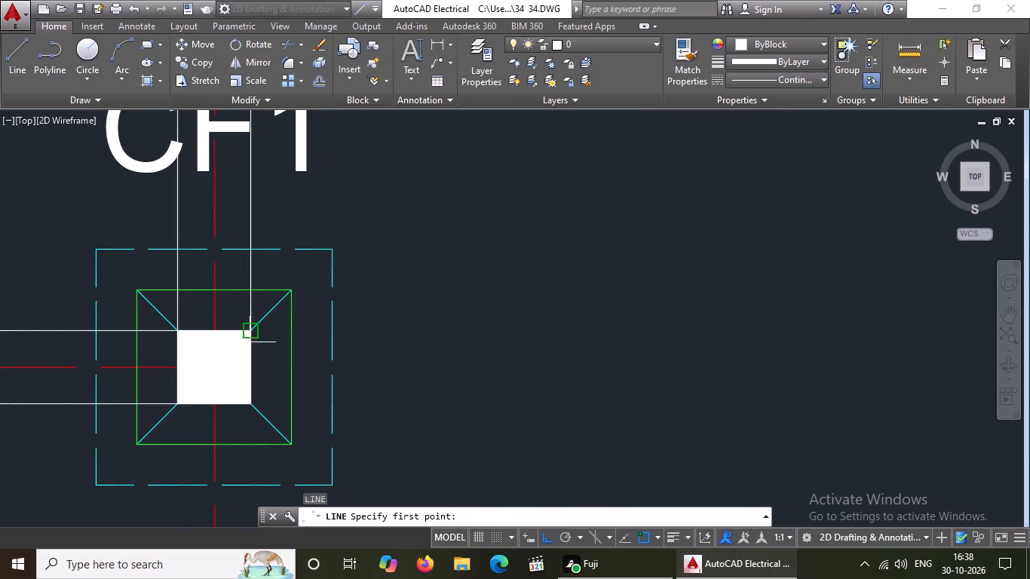
drag(249, 328, 262, 326)
scroll(541, 333, down, 4)
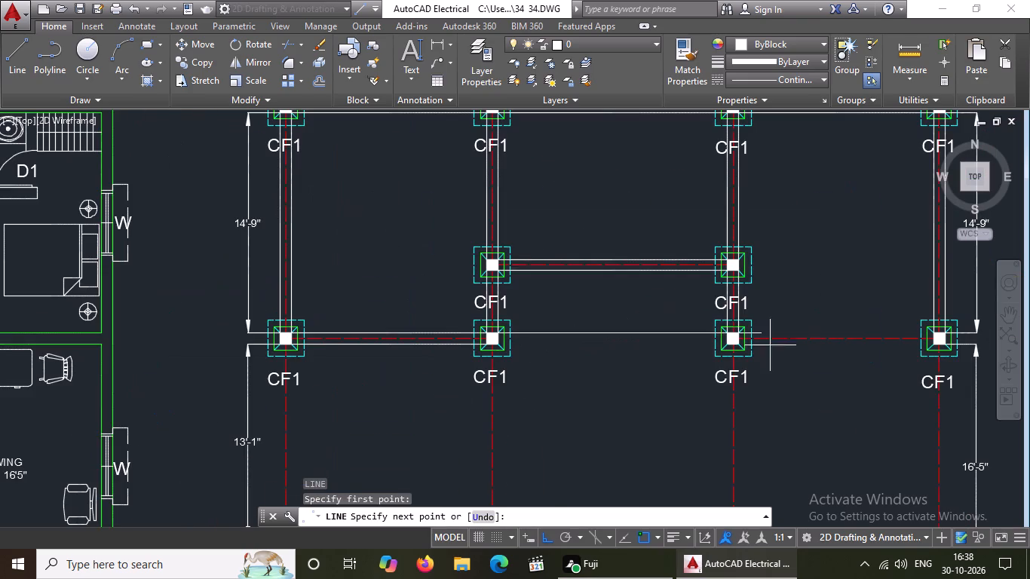
scroll(797, 356, up, 3)
drag(505, 270, 518, 263)
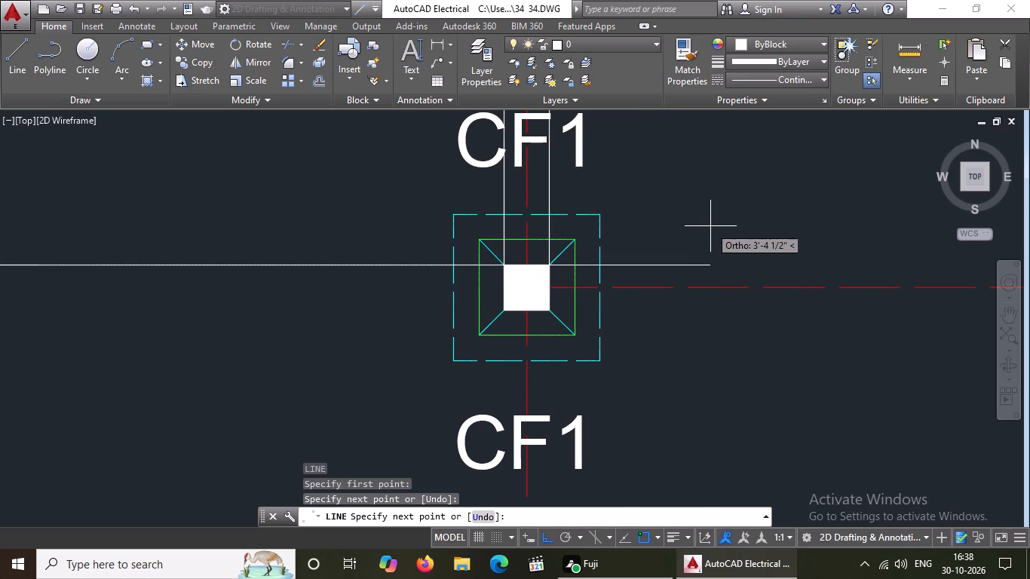
key(Return)
Draw a parallel horizontal line joining the facing lower corners of the second and third third-row columns.
key(l)
key(Return)
scroll(710, 246, down, 3)
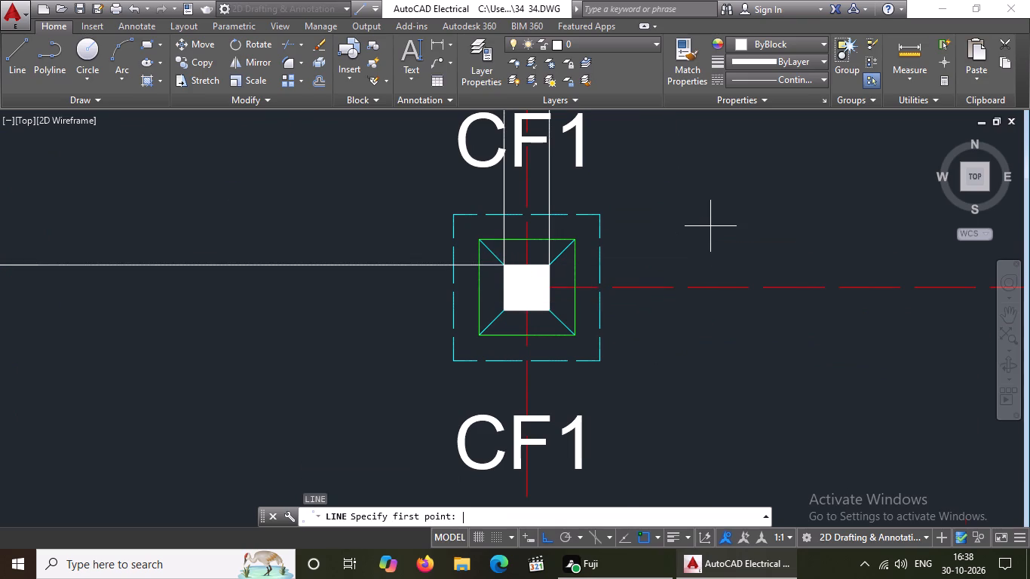
scroll(710, 250, down, 2)
scroll(442, 253, up, 4)
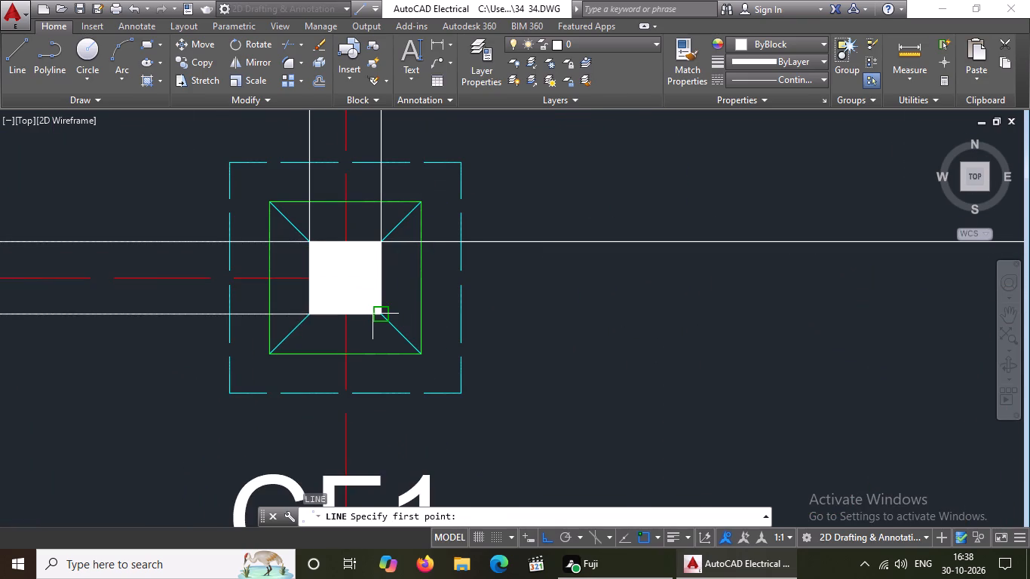
click(376, 316)
scroll(461, 304, down, 3)
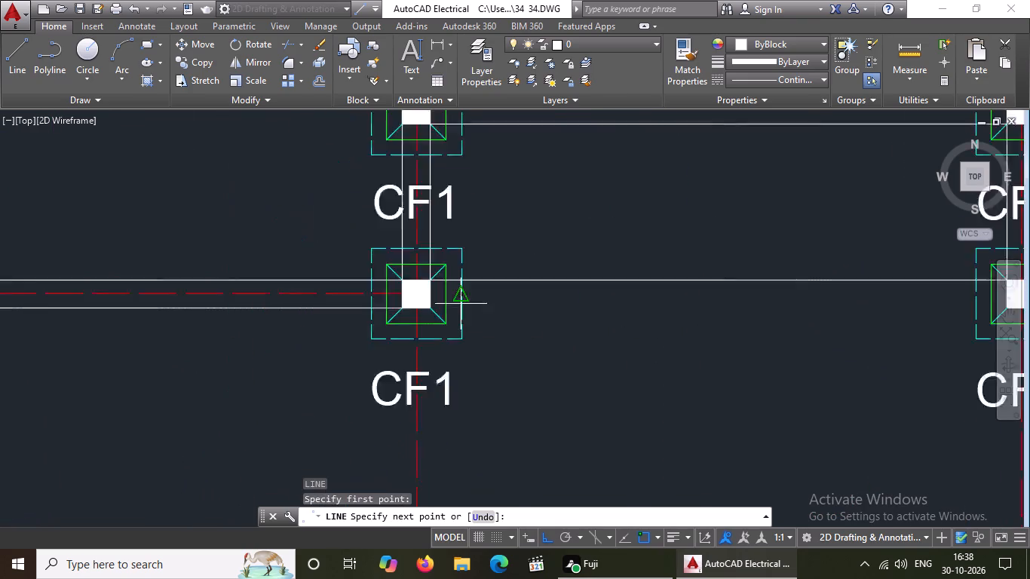
scroll(821, 319, up, 3)
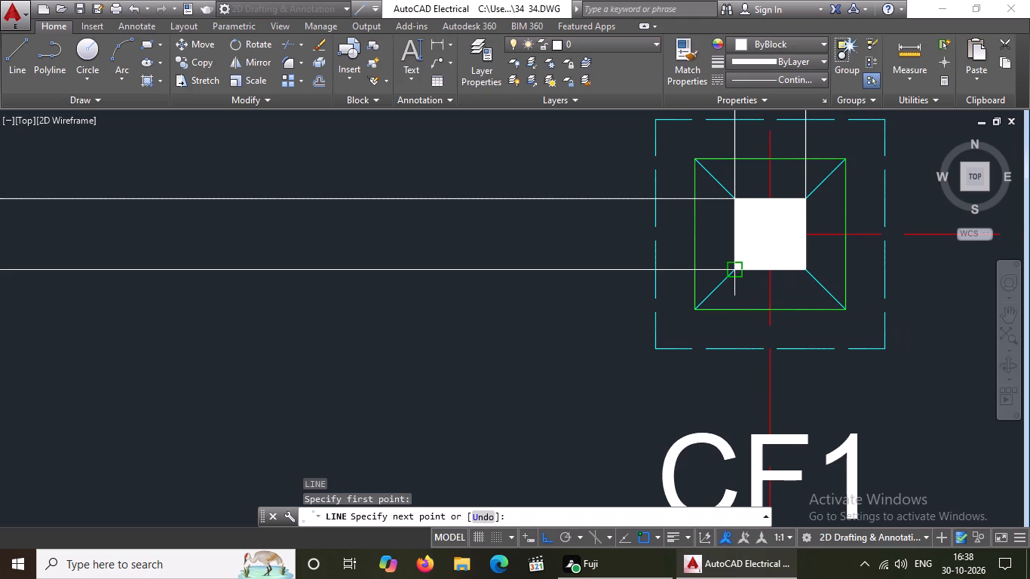
click(740, 270)
scroll(666, 326, down, 4)
key(Return)
Draw a horizontal line about 13' long joining the facing upper corners of the third and fourth third-row columns.
key(l)
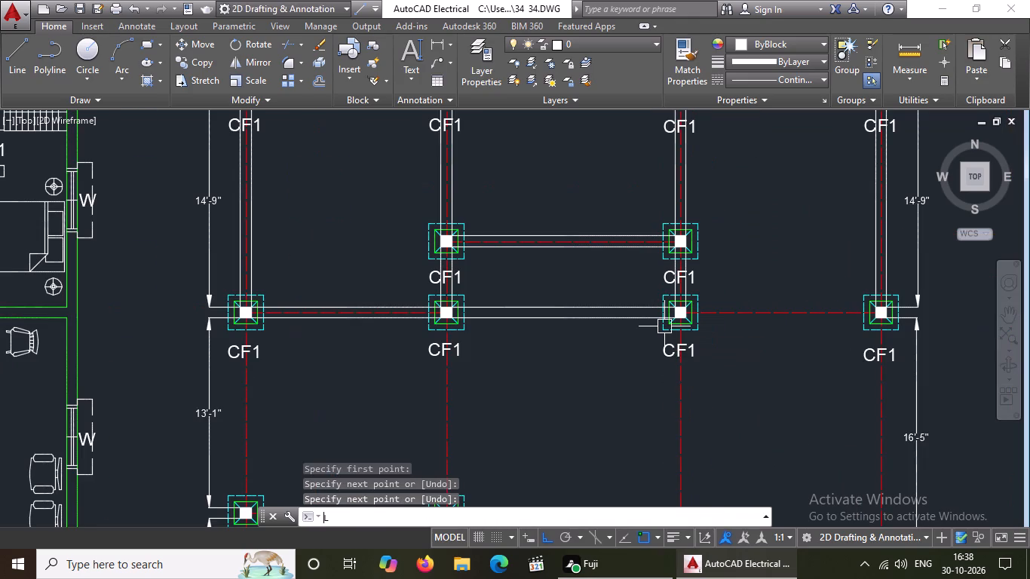
key(Return)
scroll(663, 328, down, 2)
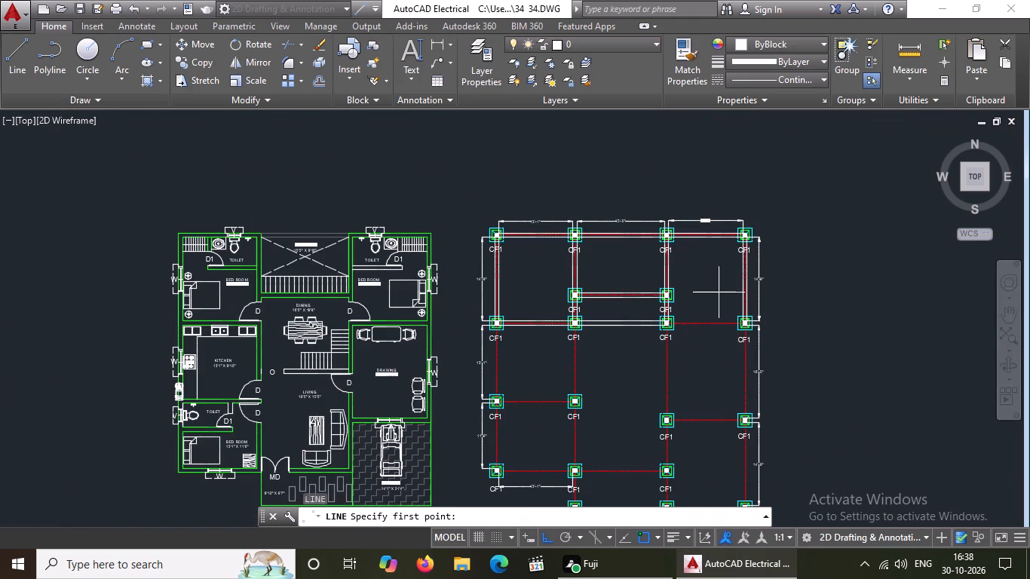
scroll(723, 292, up, 2)
scroll(615, 359, up, 3)
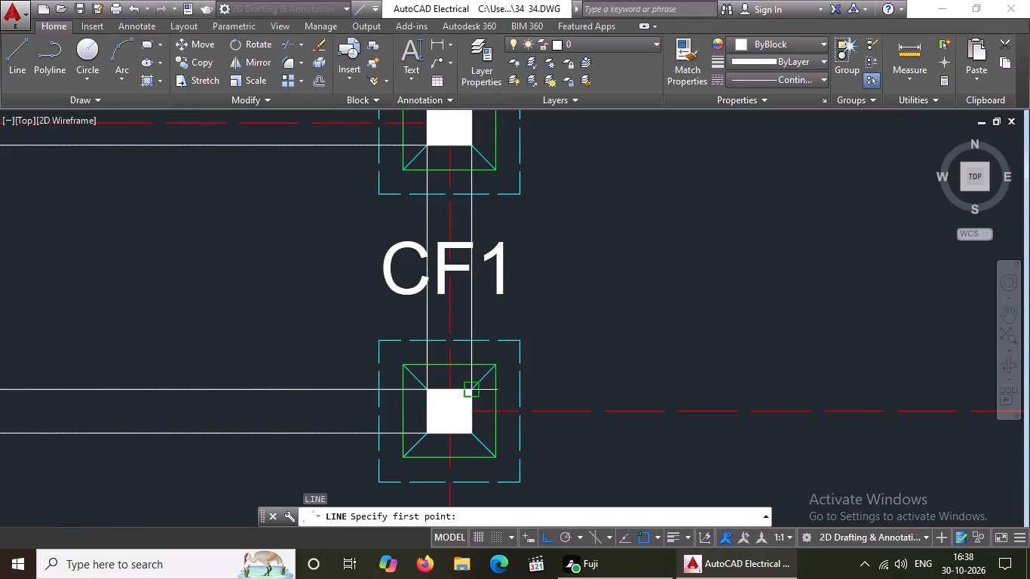
drag(467, 391, 477, 386)
scroll(627, 360, down, 4)
scroll(705, 357, up, 3)
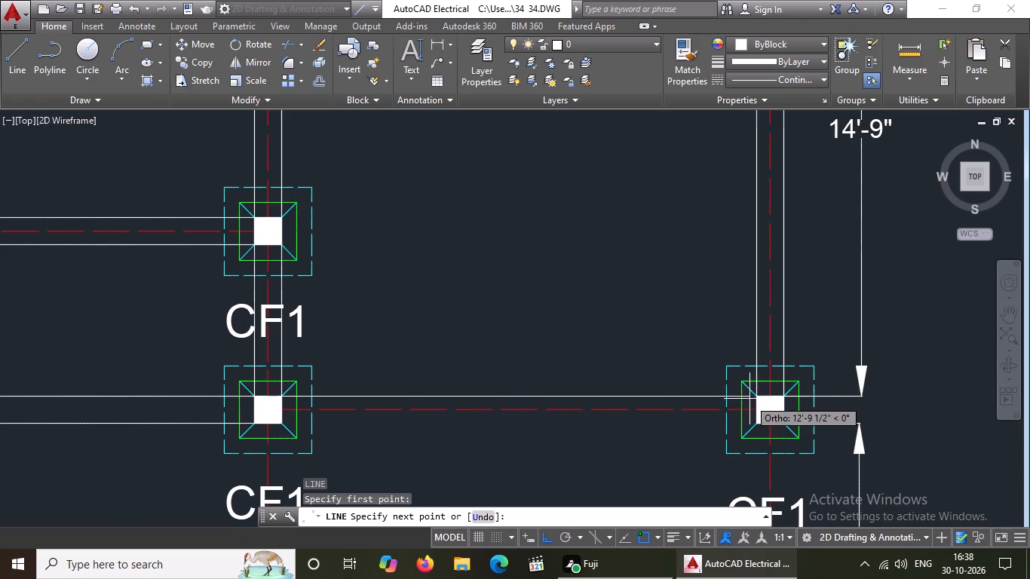
drag(757, 397, 765, 392)
key(Return)
Draw a parallel horizontal line joining the facing lower corners of the third and fourth third-row columns.
key(l)
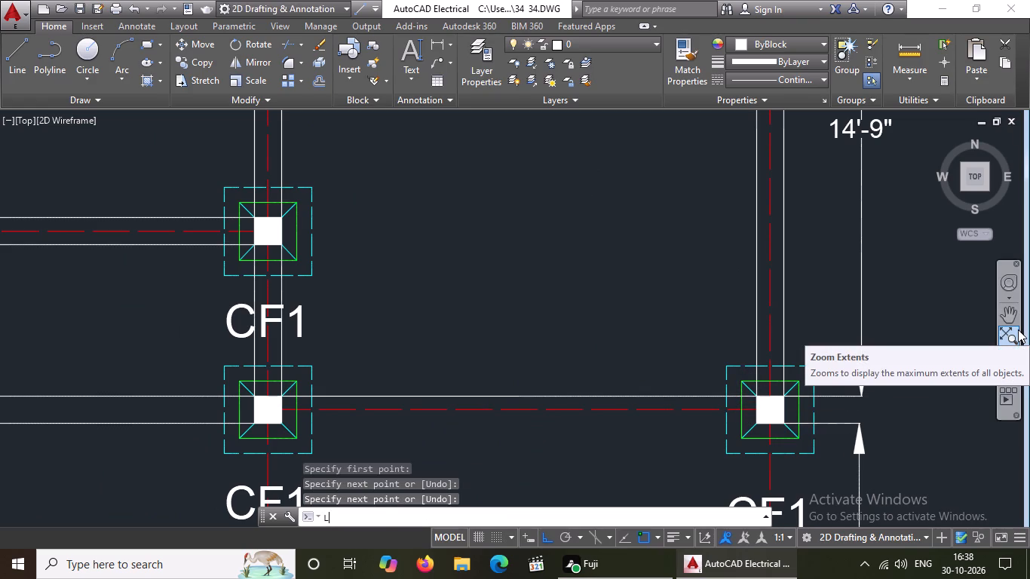
key(Return)
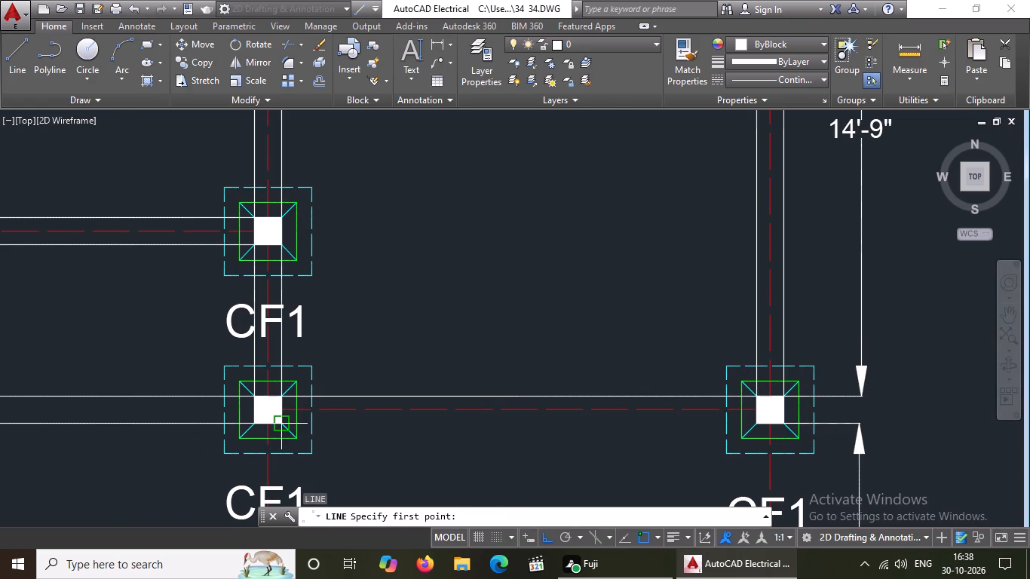
click(277, 424)
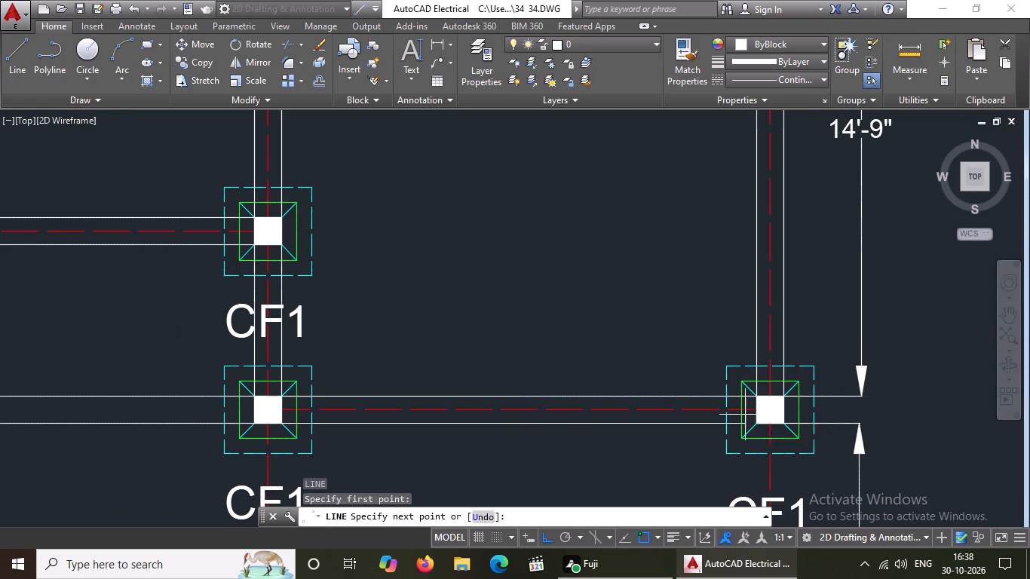
scroll(744, 415, up, 2)
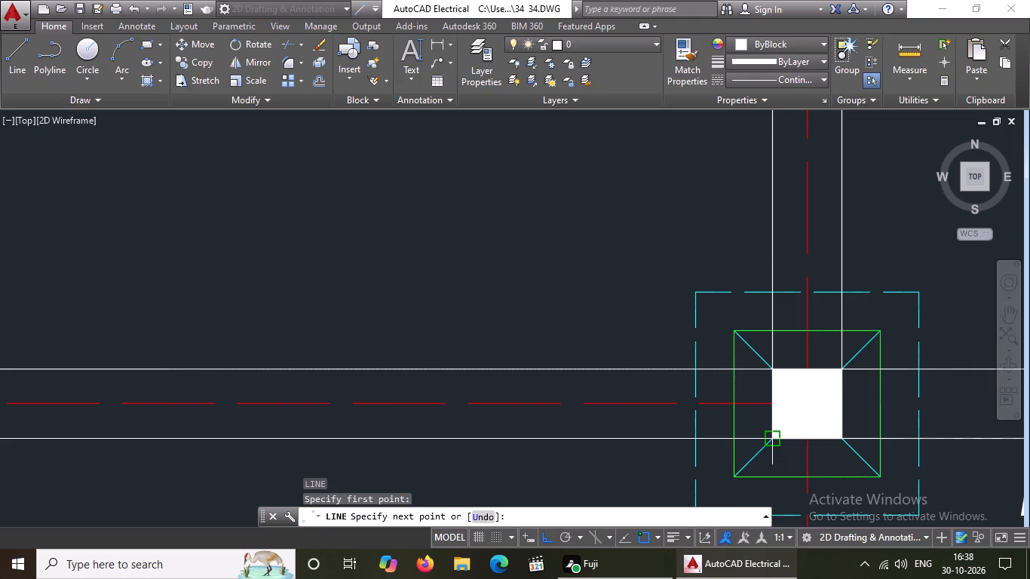
click(772, 438)
scroll(791, 307, down, 4)
key(Return)
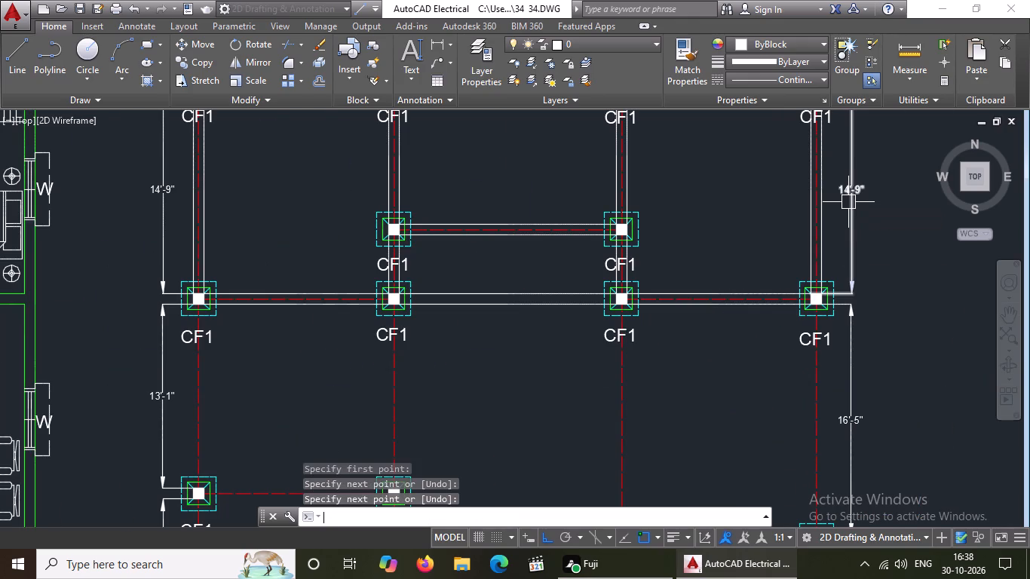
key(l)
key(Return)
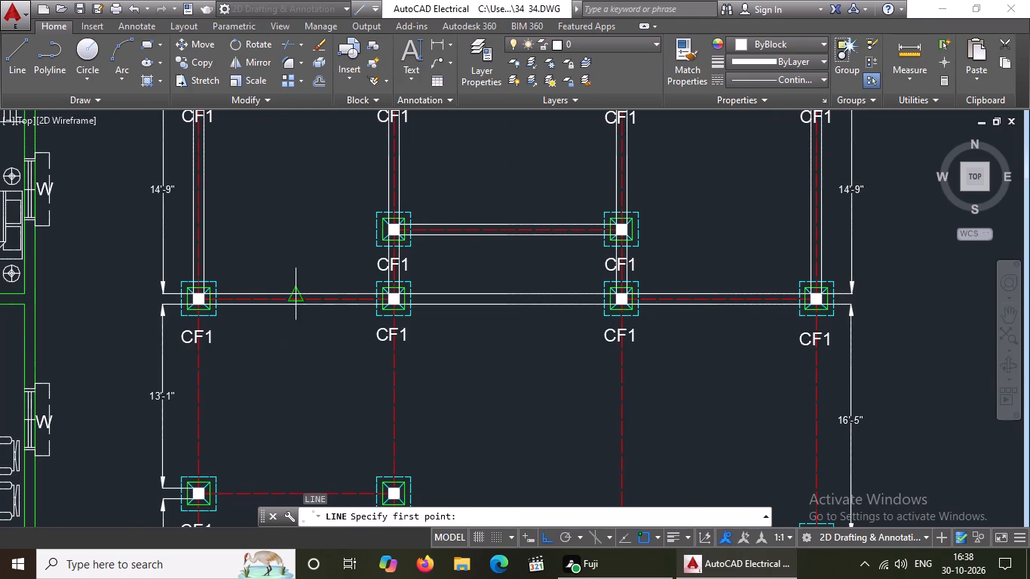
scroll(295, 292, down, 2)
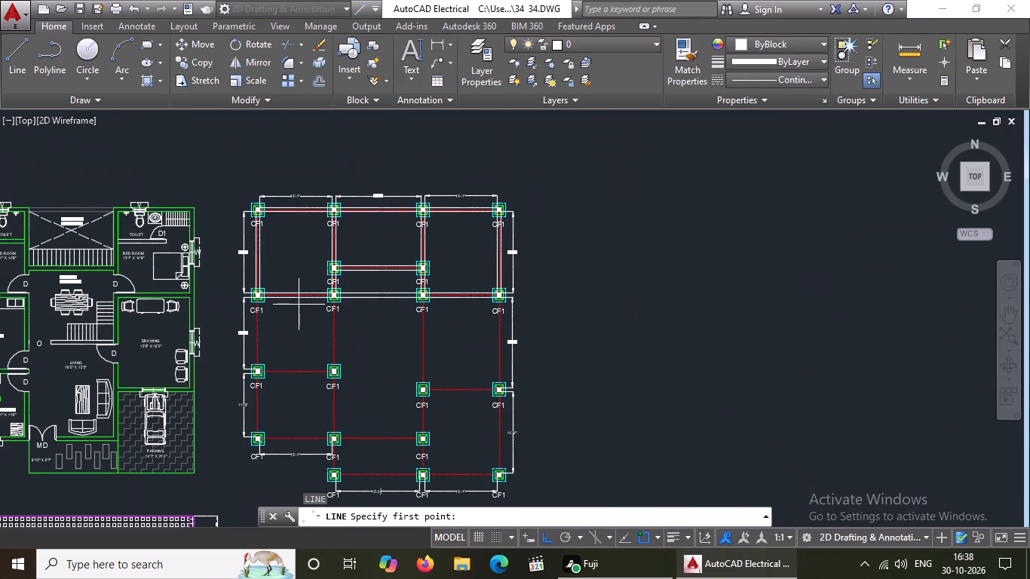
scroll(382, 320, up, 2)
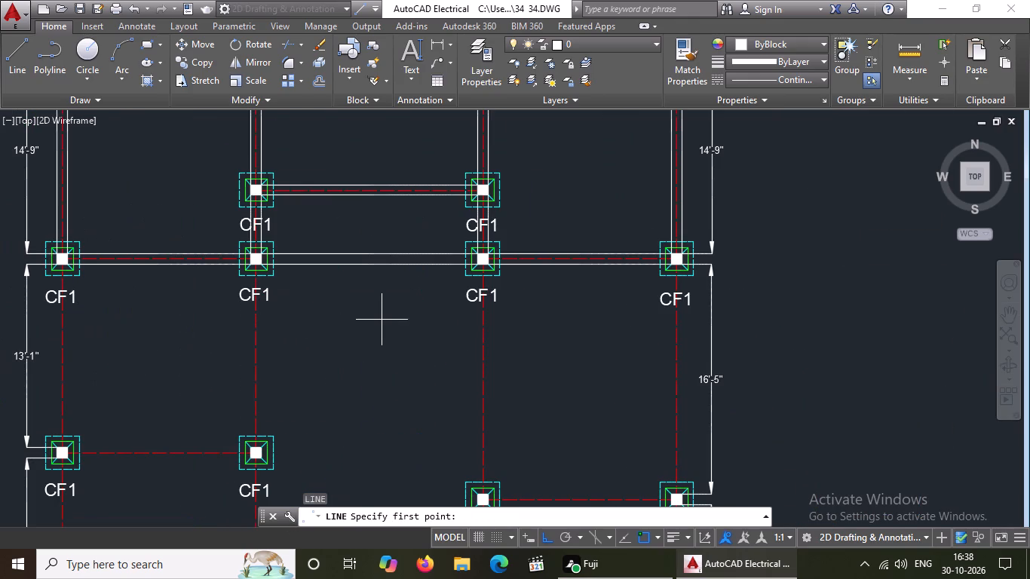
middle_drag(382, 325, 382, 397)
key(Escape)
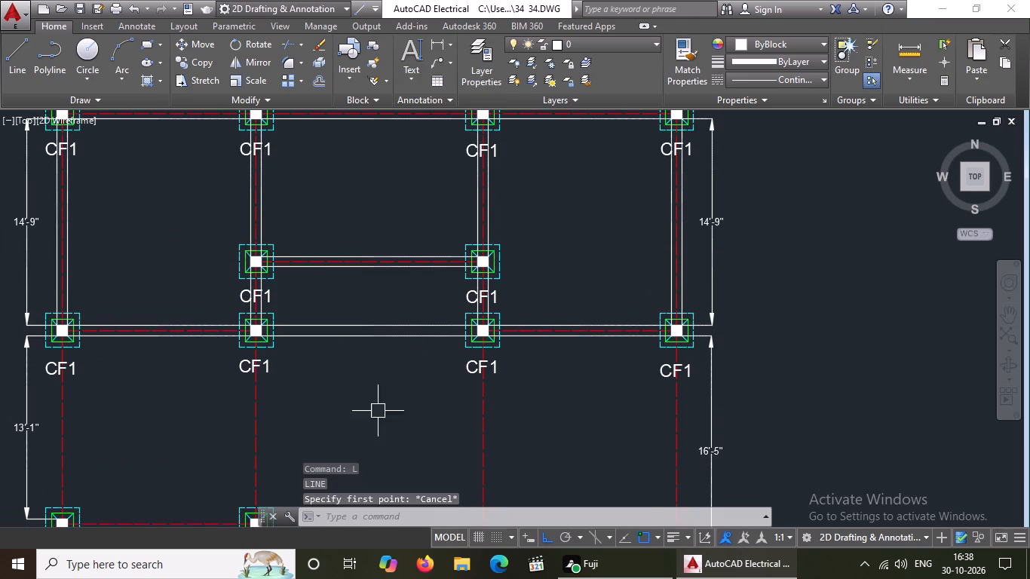
Copy the red centreline between the two second-row columns from near its middle to the third third-row column's left edge.
scroll(347, 274, up, 2)
click(234, 242)
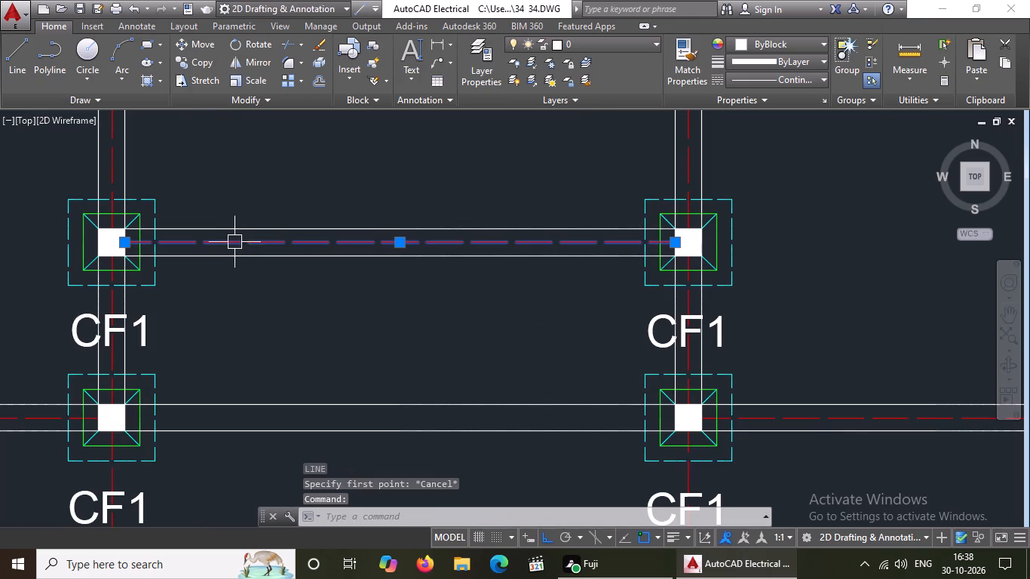
click(192, 62)
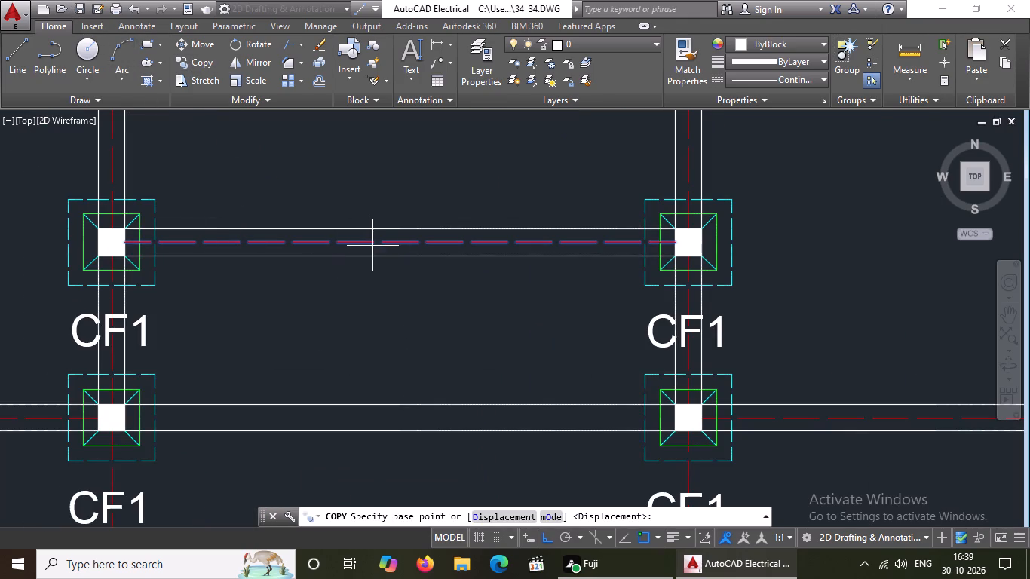
click(379, 241)
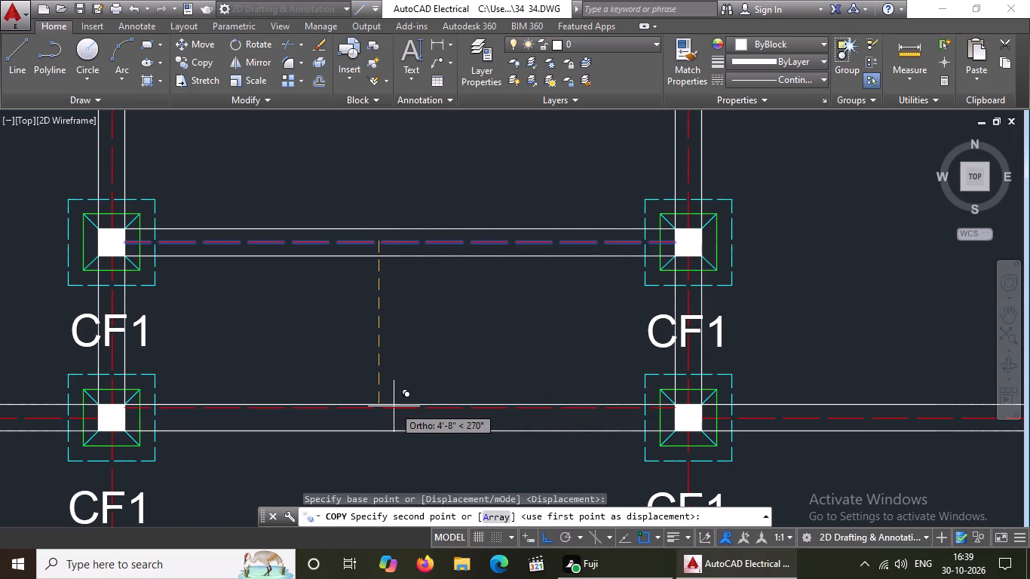
scroll(388, 415, up, 2)
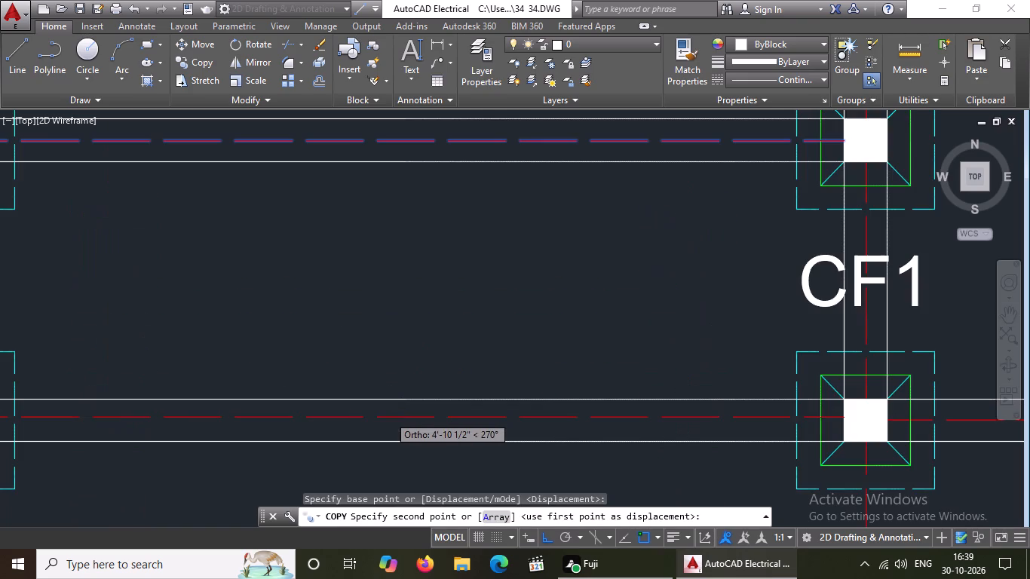
scroll(388, 415, down, 2)
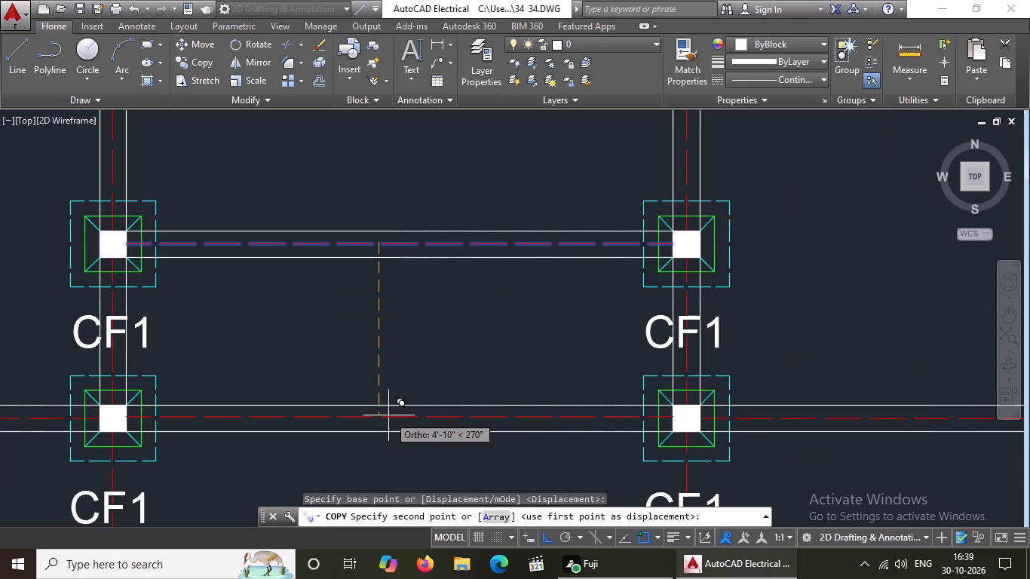
scroll(388, 416, up, 1)
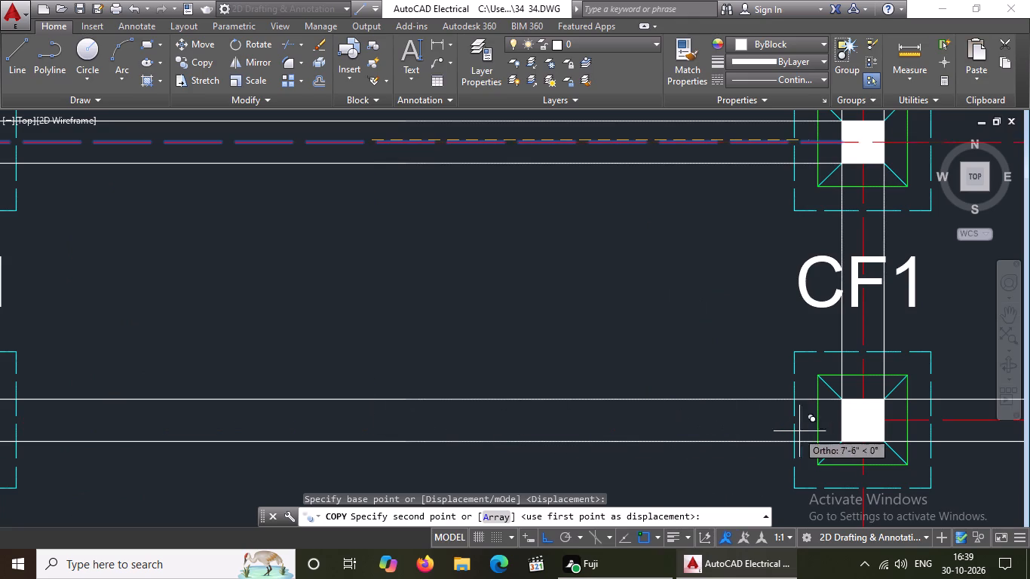
click(842, 424)
scroll(675, 430, down, 1)
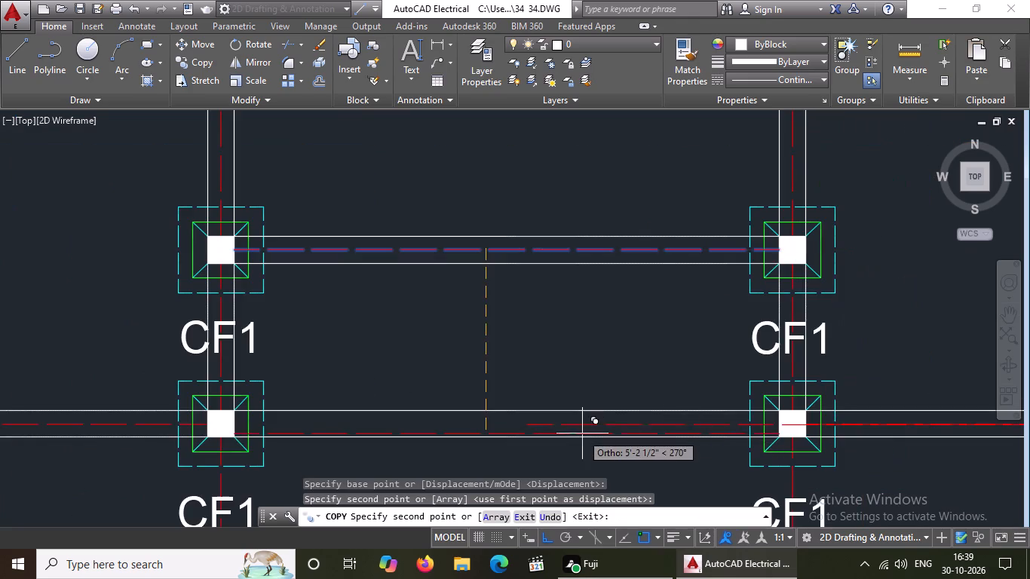
scroll(583, 433, down, 2)
key(Escape)
Move the copied red centreline so its end meets the midpoint of the third third-row column's left edge.
scroll(710, 449, up, 2)
scroll(559, 388, up, 1)
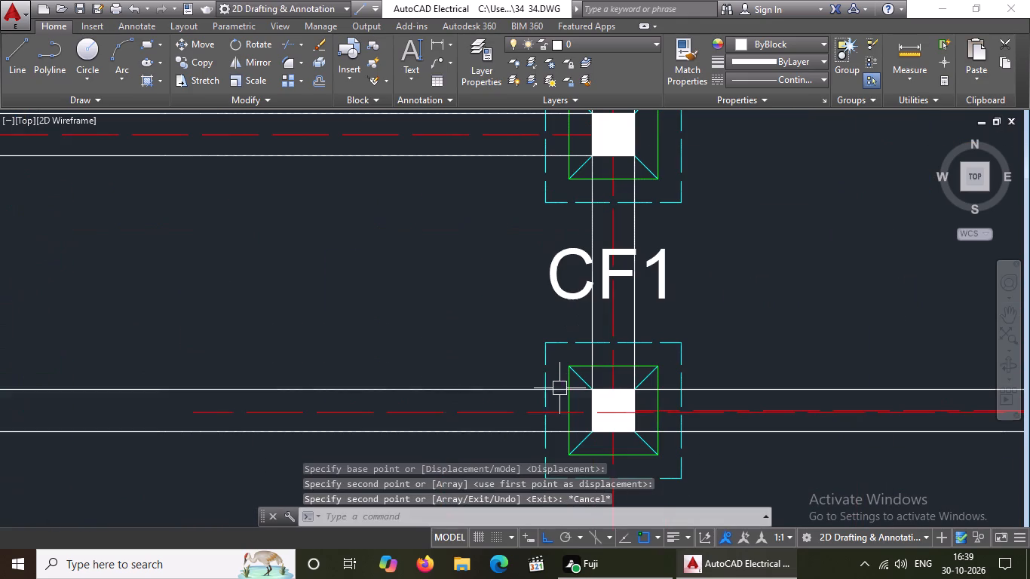
scroll(613, 420, down, 2)
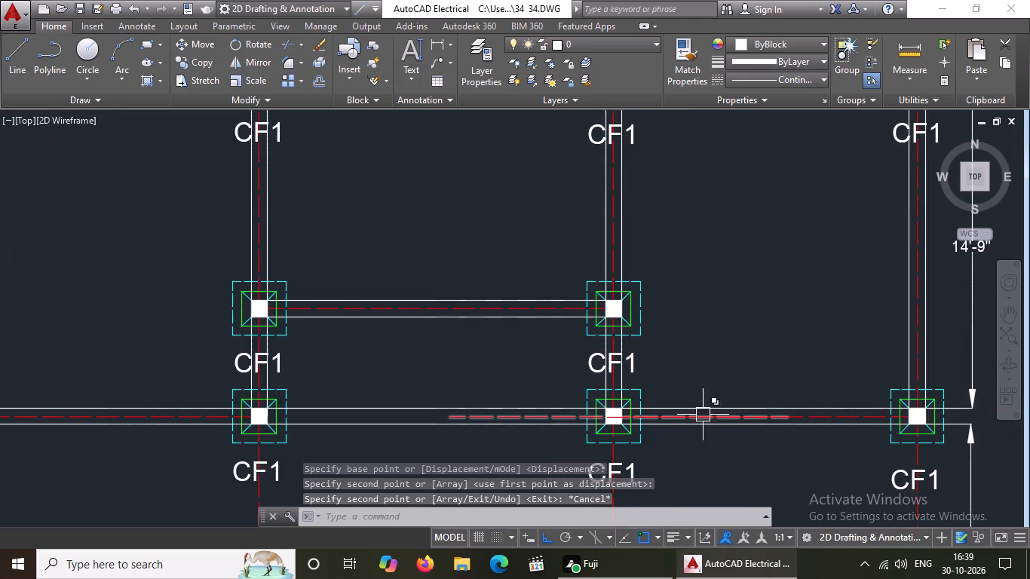
scroll(817, 417, up, 2)
scroll(753, 427, up, 2)
click(704, 413)
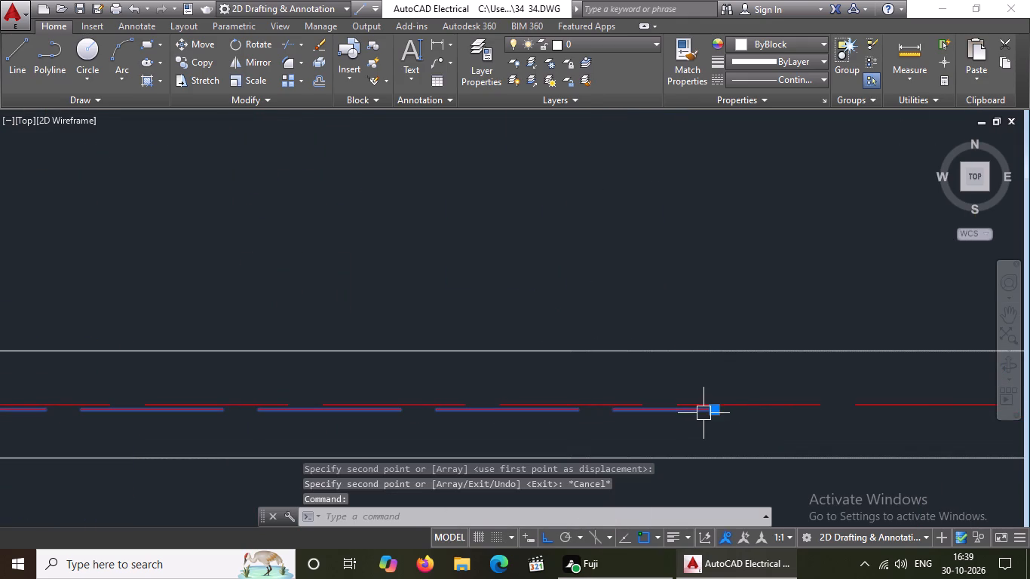
click(206, 41)
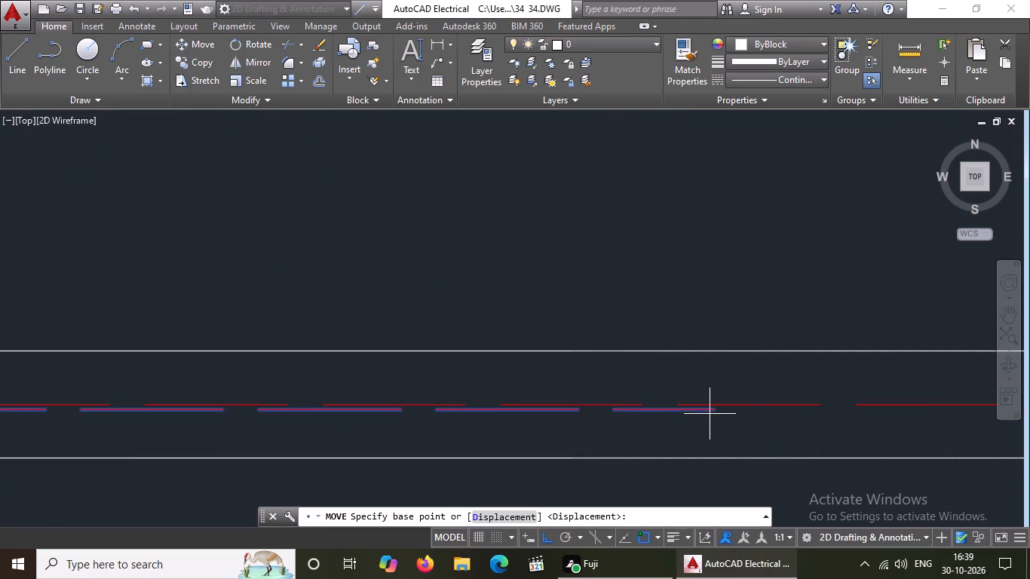
drag(715, 410, 705, 413)
scroll(440, 439, down, 5)
scroll(337, 443, up, 3)
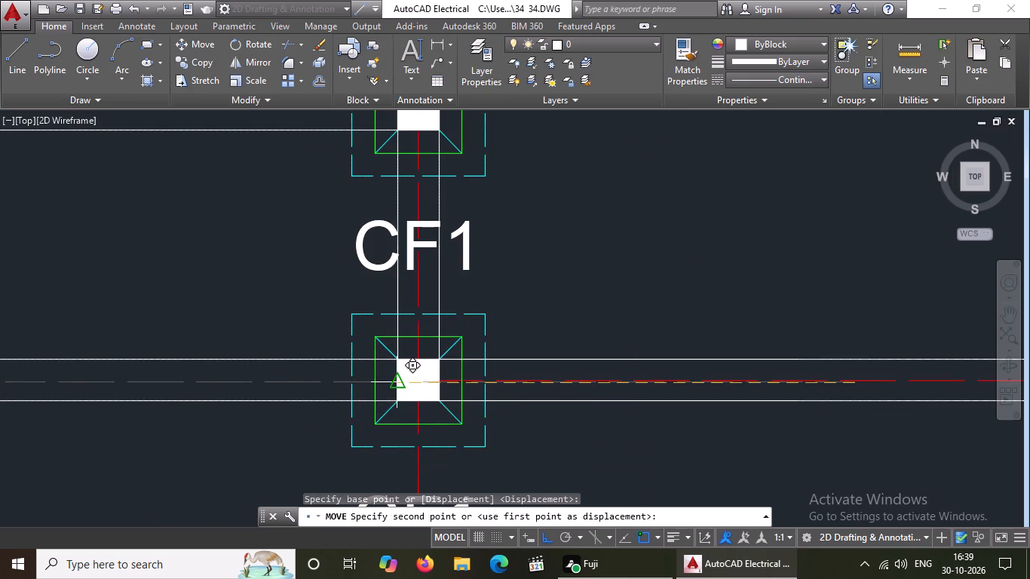
click(397, 383)
scroll(444, 407, down, 3)
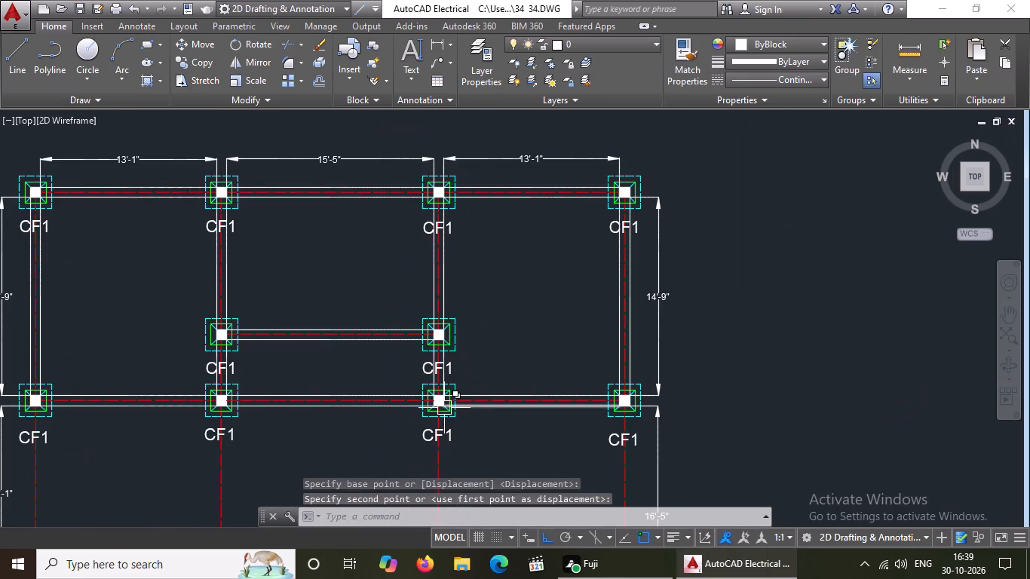
scroll(390, 396, up, 3)
key(Escape)
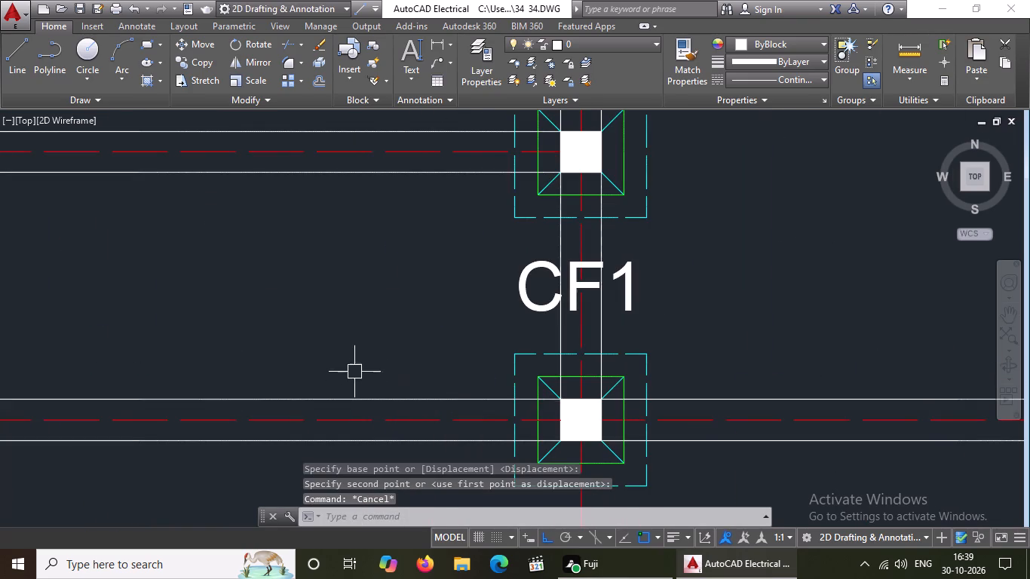
Draw a vertical line about 13'-1" long joining the left-hand corners of the first third-row column and the first fourth-row column below.
scroll(359, 361, down, 6)
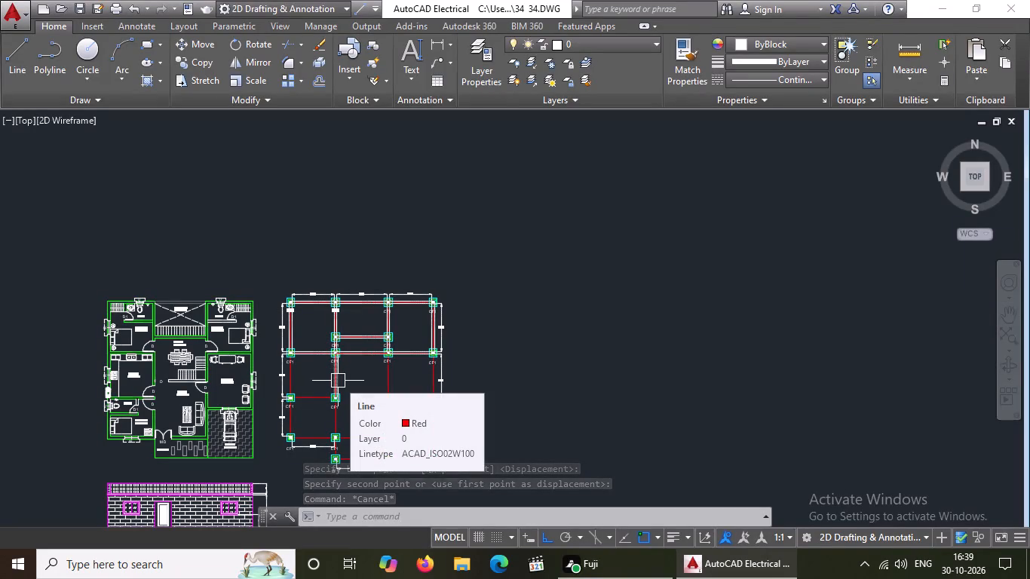
scroll(349, 351, down, 3)
scroll(335, 418, up, 2)
scroll(293, 315, up, 2)
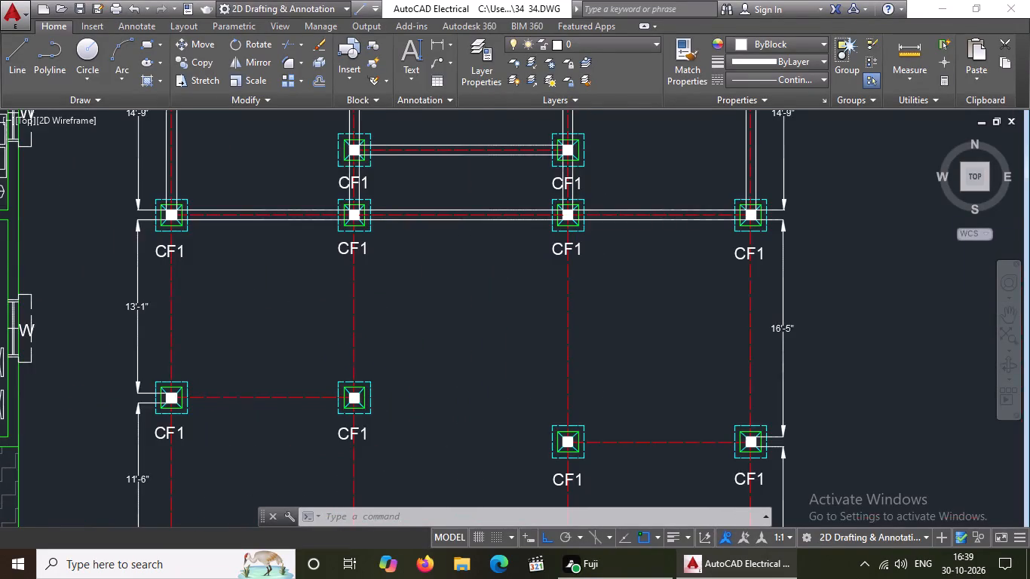
key(l)
key(Return)
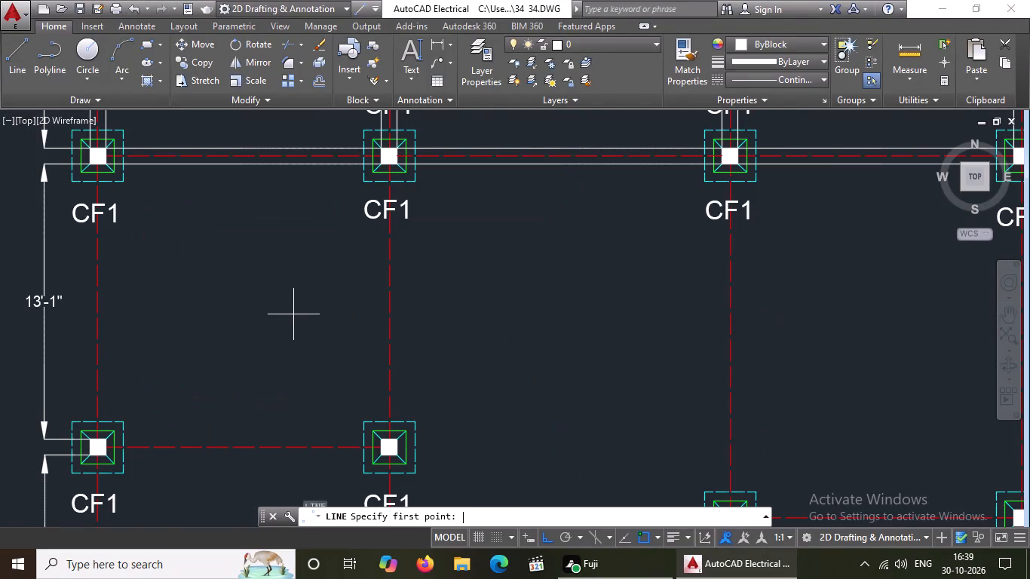
scroll(93, 171, up, 1)
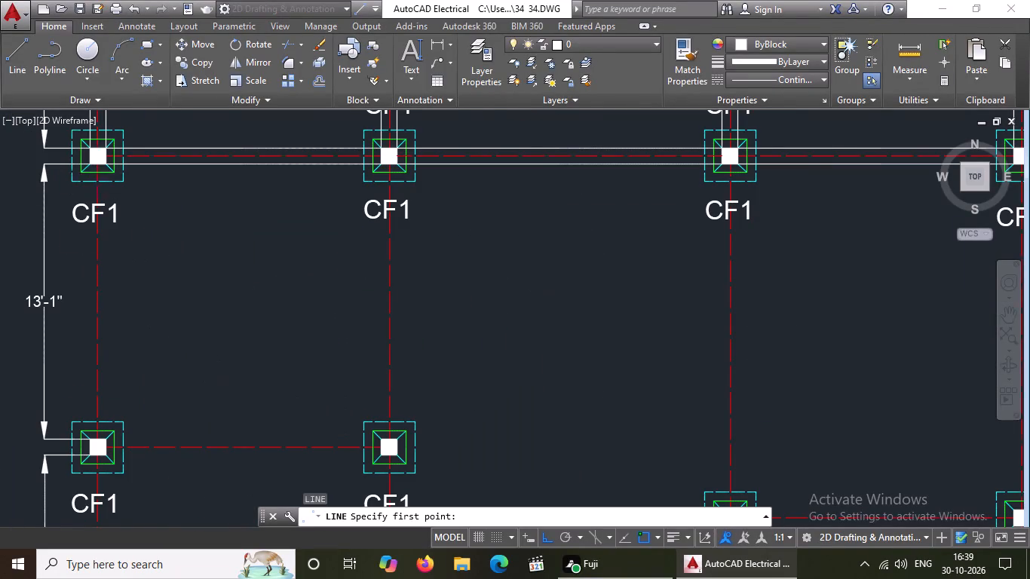
scroll(93, 171, up, 1)
click(85, 149)
scroll(70, 265, down, 4)
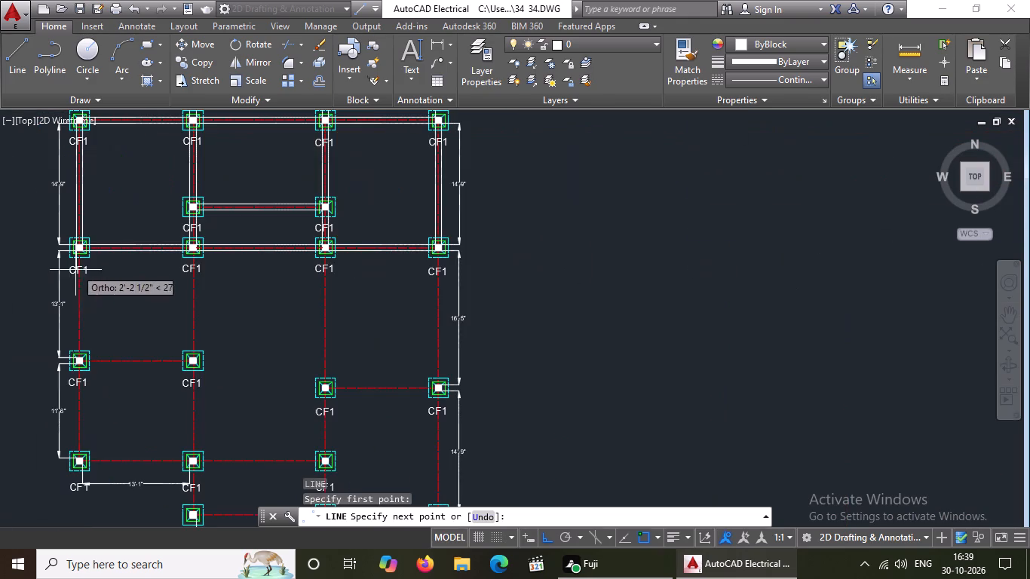
scroll(68, 356, up, 3)
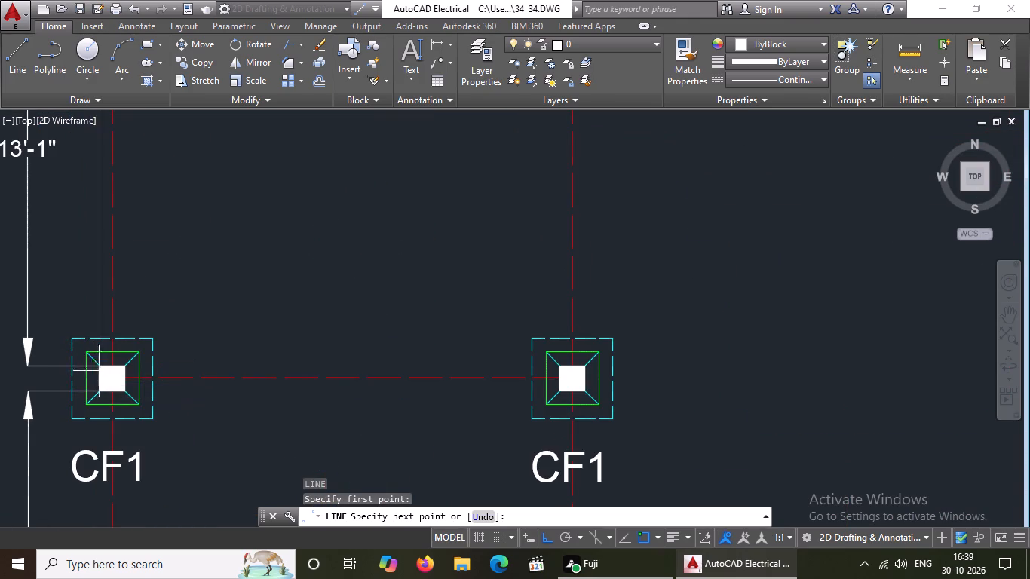
click(101, 363)
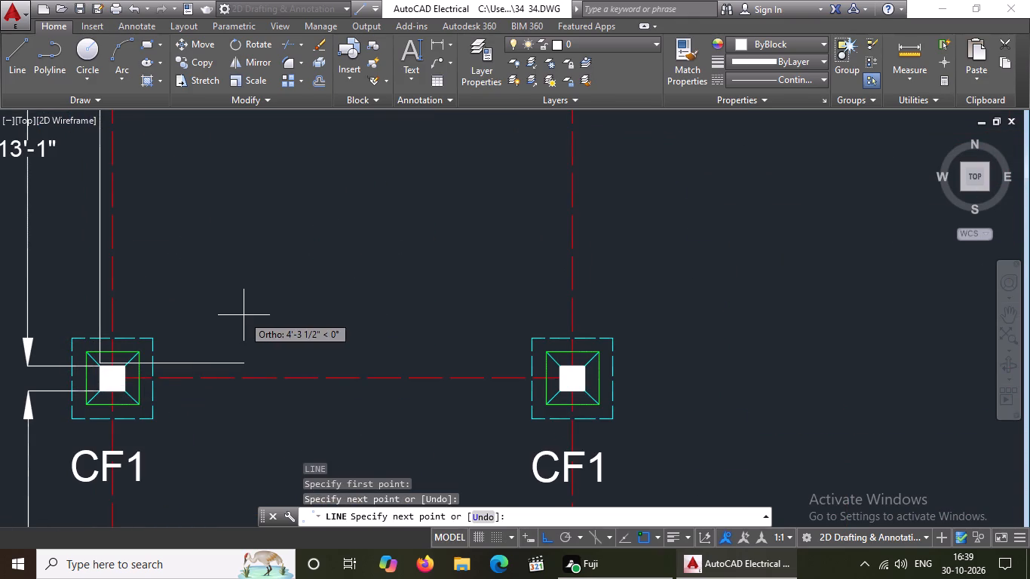
key(ctrl+z)
scroll(94, 365, up, 4)
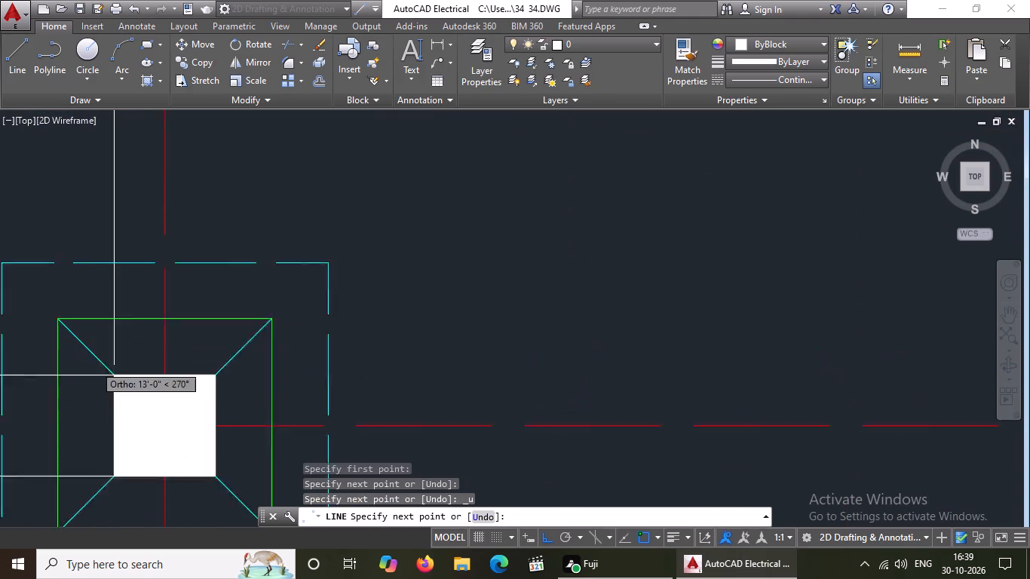
click(127, 376)
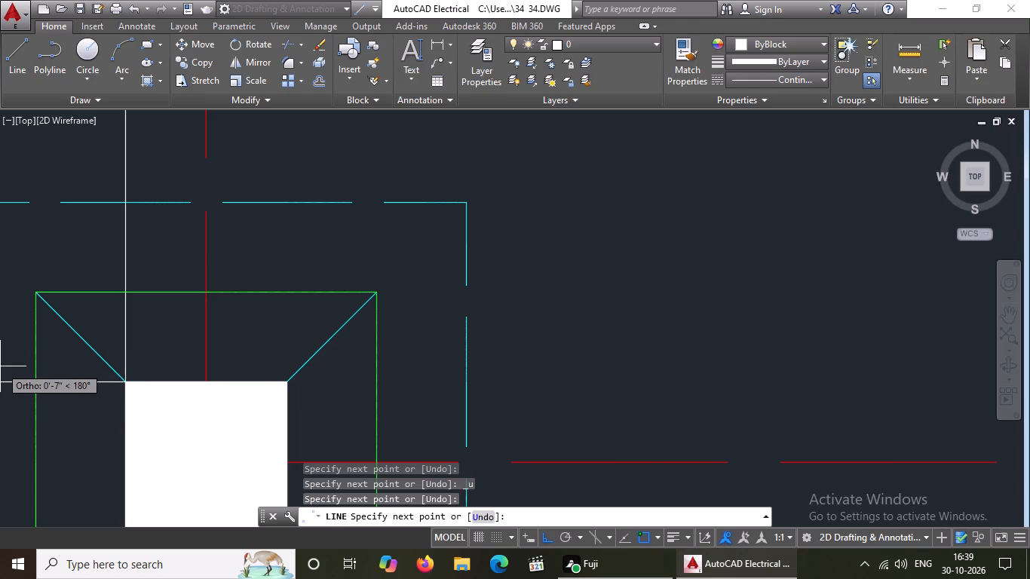
key(Escape)
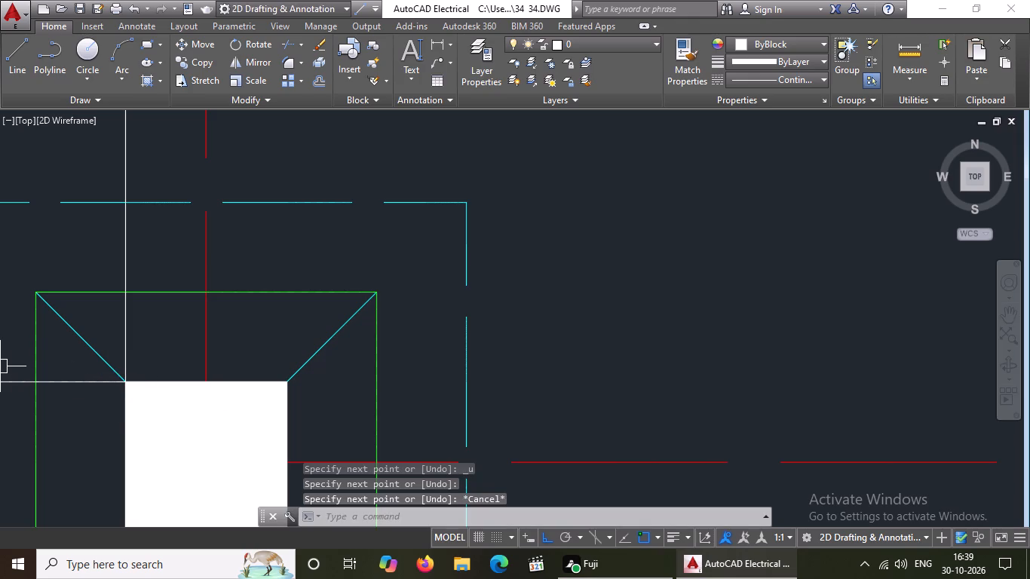
Draw a parallel vertical line joining the right-hand corners of the first third-row column and the first fourth-row column.
key(l)
key(Return)
scroll(253, 250, down, 4)
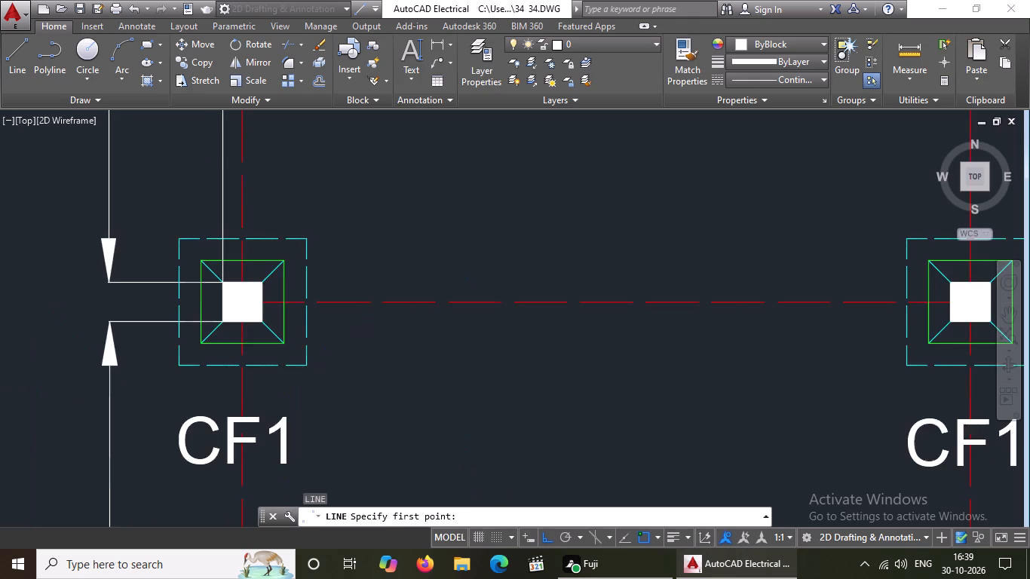
scroll(307, 222, down, 3)
middle_drag(297, 222, 297, 351)
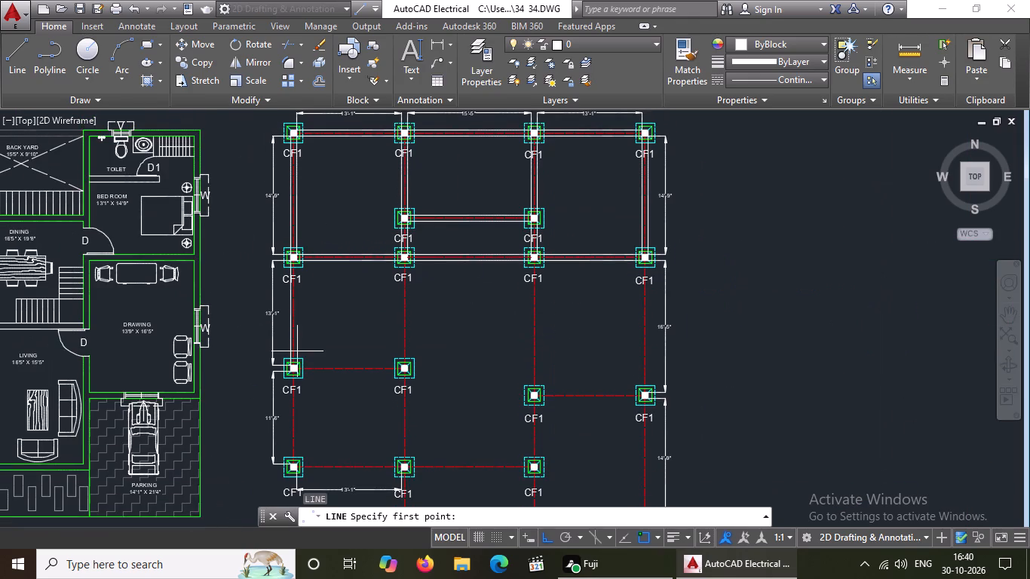
scroll(290, 296, up, 4)
scroll(317, 209, down, 3)
scroll(321, 176, up, 3)
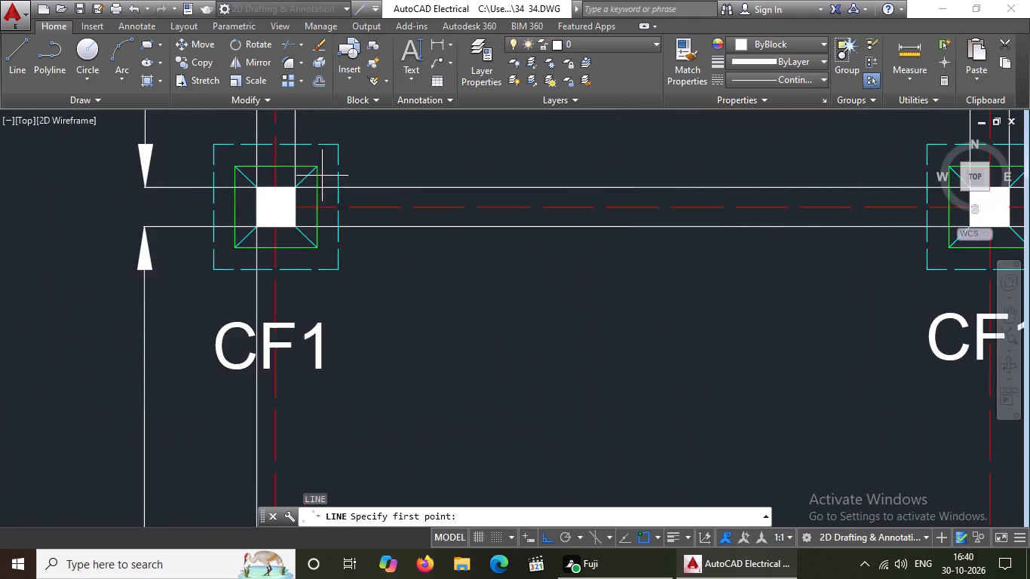
scroll(331, 213, up, 1)
click(274, 234)
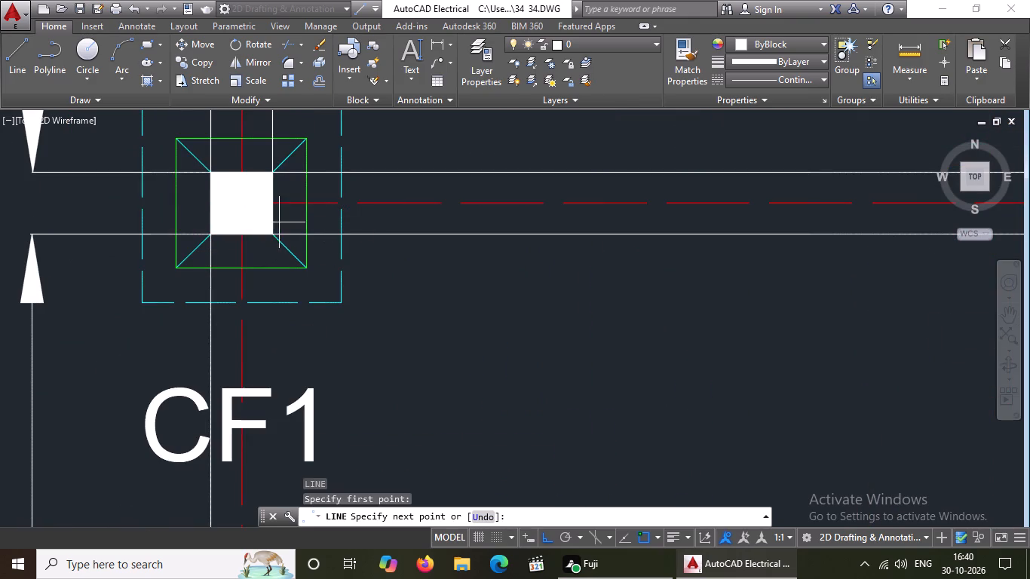
scroll(280, 207, down, 3)
scroll(283, 496, up, 3)
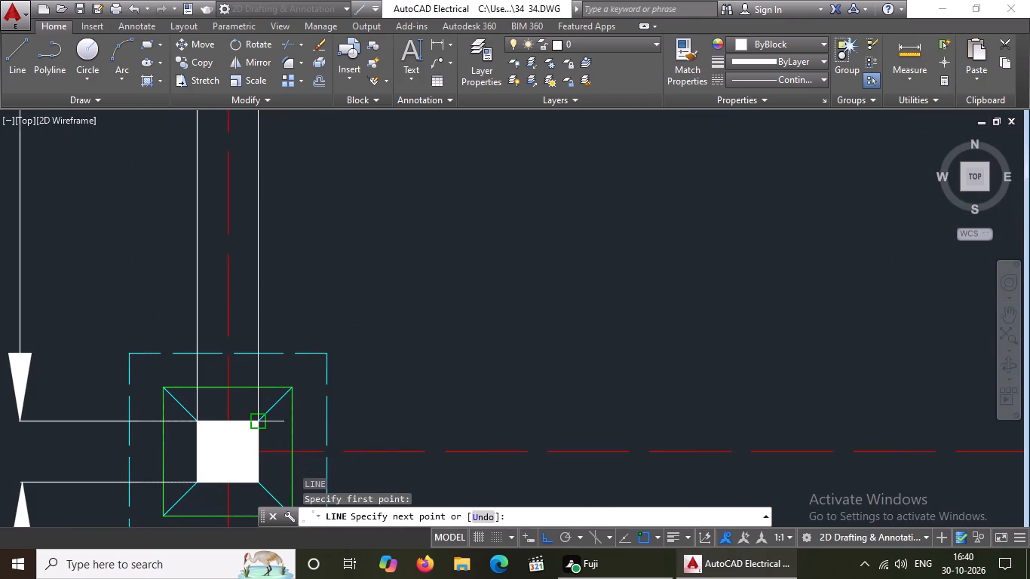
drag(256, 419, 307, 412)
key(Return)
Draw a vertical line about 13' long joining the left-hand corners of the second third-row column and the second fourth-row column.
key(l)
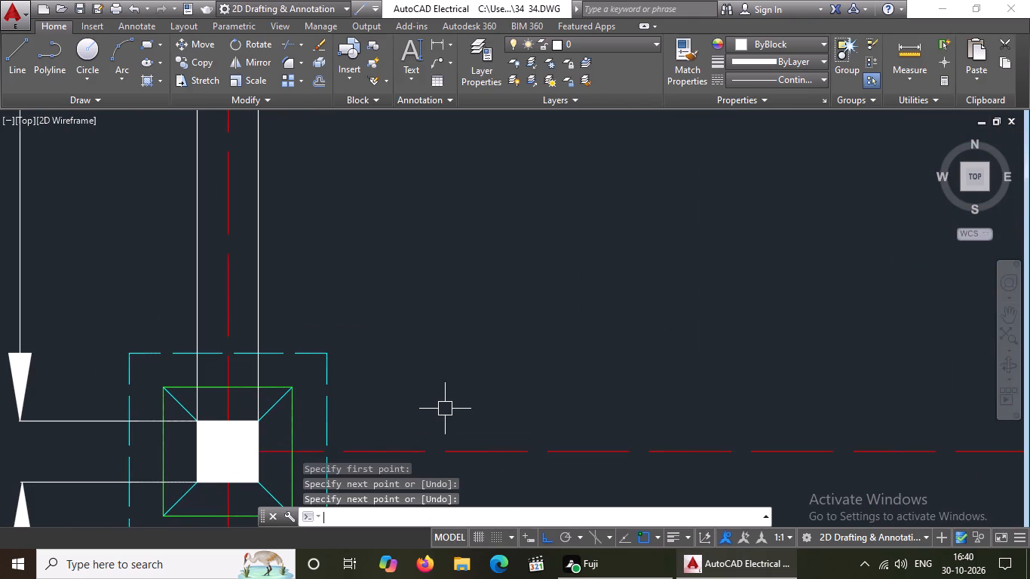
key(Return)
scroll(422, 413, down, 4)
scroll(568, 249, up, 2)
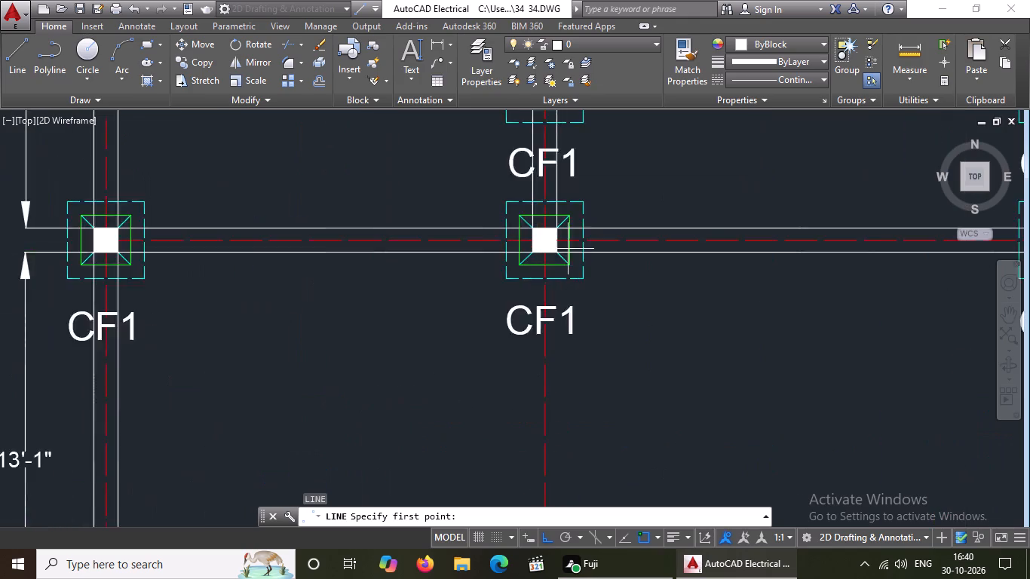
scroll(568, 249, up, 4)
click(383, 202)
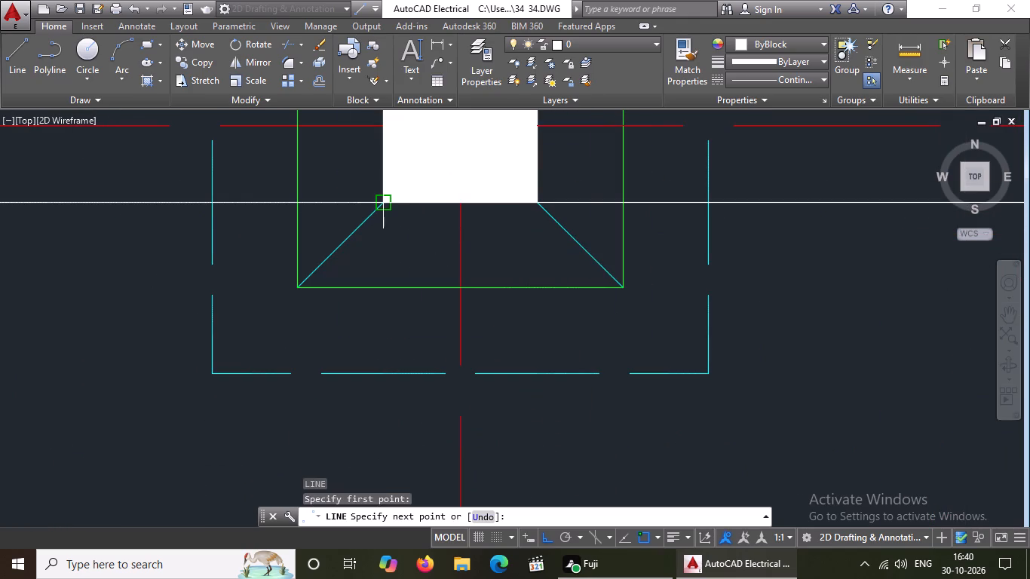
scroll(386, 205, down, 5)
scroll(383, 494, up, 3)
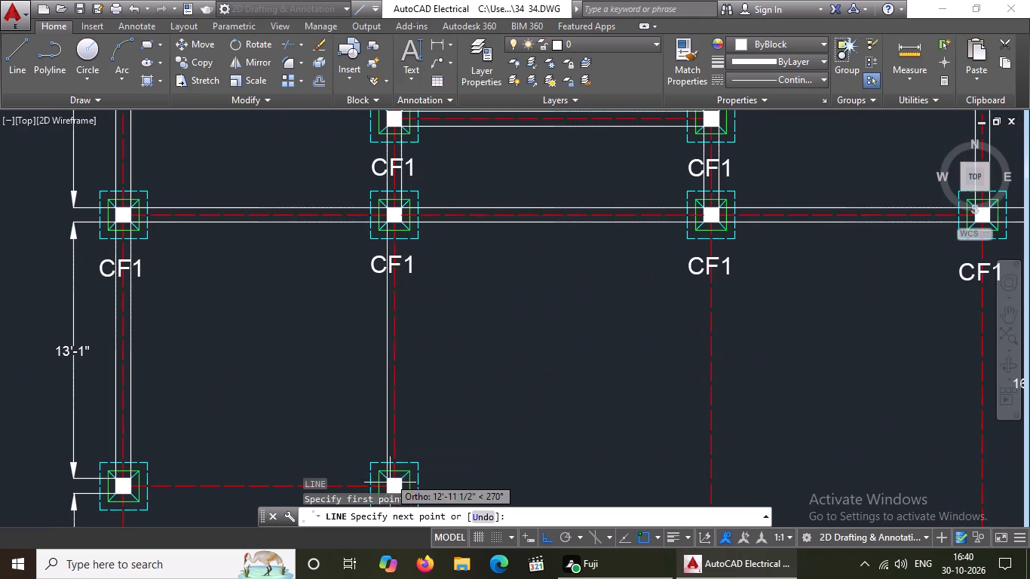
scroll(390, 482, up, 4)
scroll(418, 335, down, 5)
scroll(392, 381, up, 4)
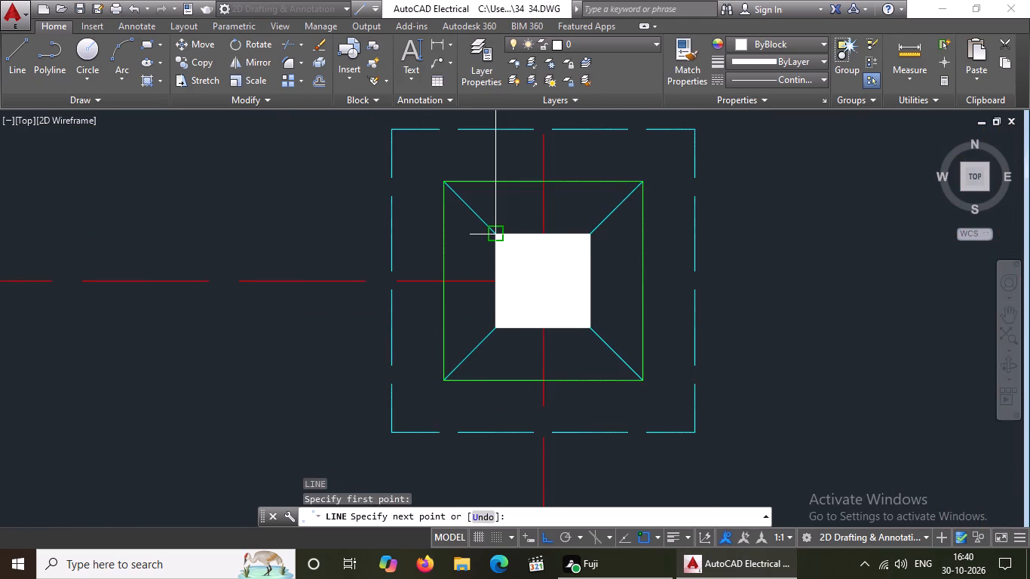
click(495, 231)
key(Return)
Draw a parallel vertical line joining the right-hand corners of the second third-row column and the second fourth-row column.
key(l)
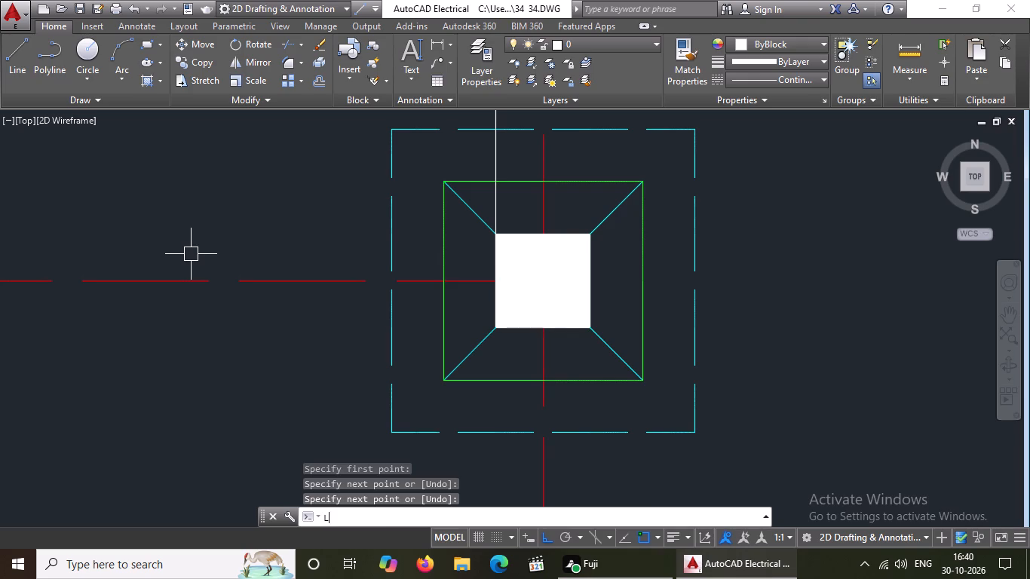
key(Return)
scroll(196, 268, down, 7)
scroll(271, 140, up, 1)
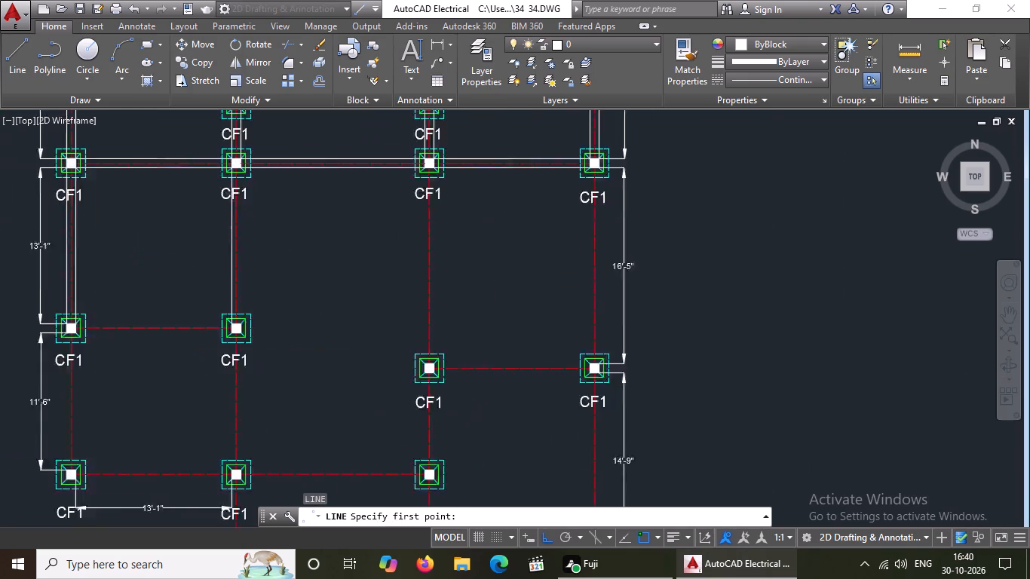
scroll(271, 140, up, 3)
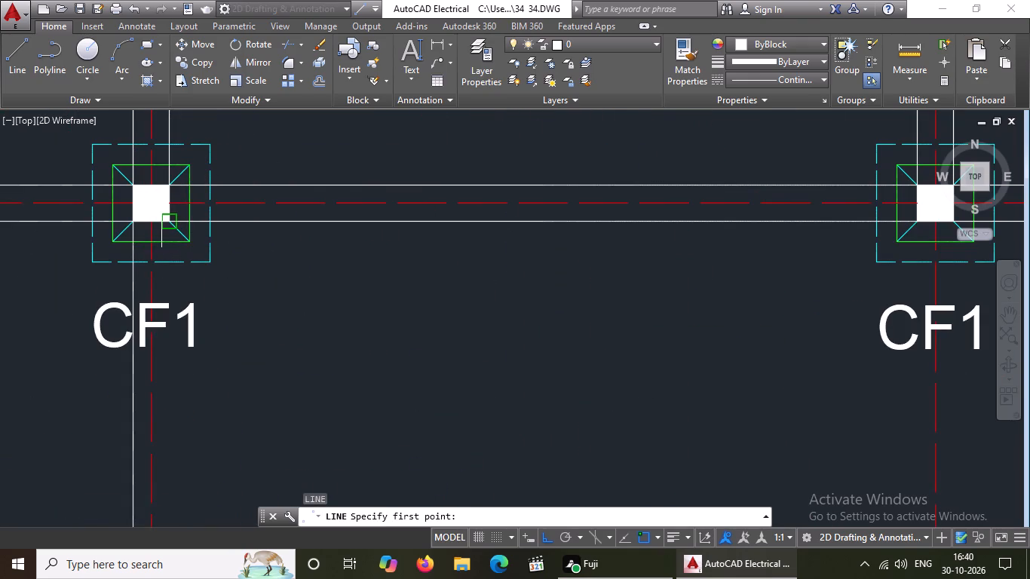
click(168, 217)
scroll(174, 211, down, 4)
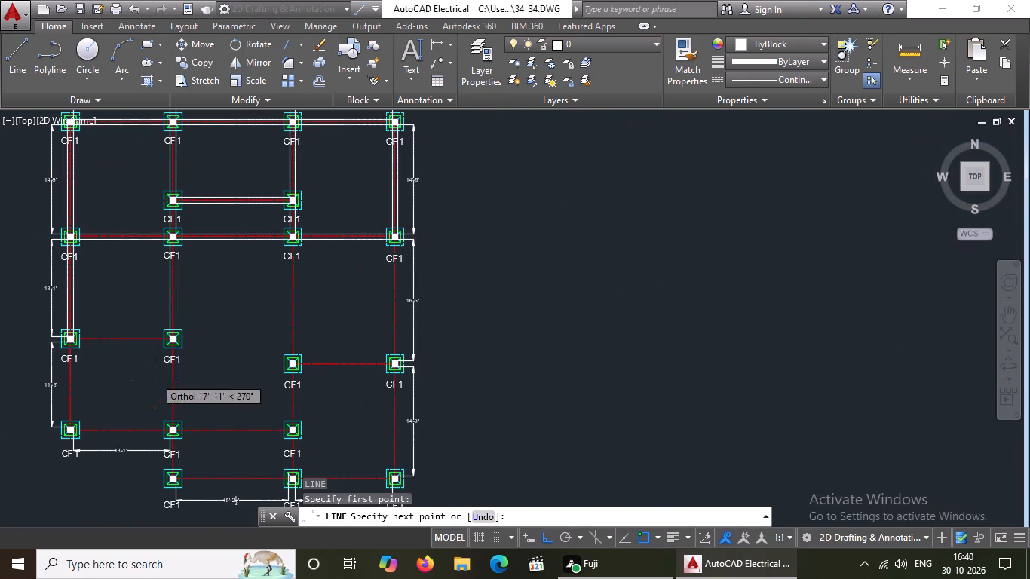
scroll(167, 332, up, 5)
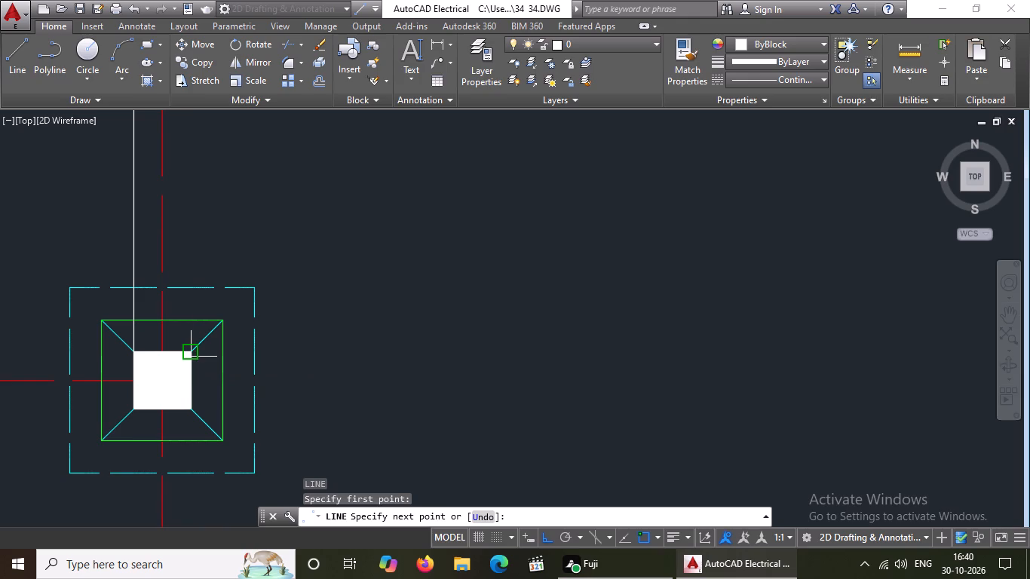
drag(190, 353, 274, 339)
key(Return)
Draw a horizontal line about 13'-1" long joining the facing upper corners of the first and second fourth-row columns.
key(l)
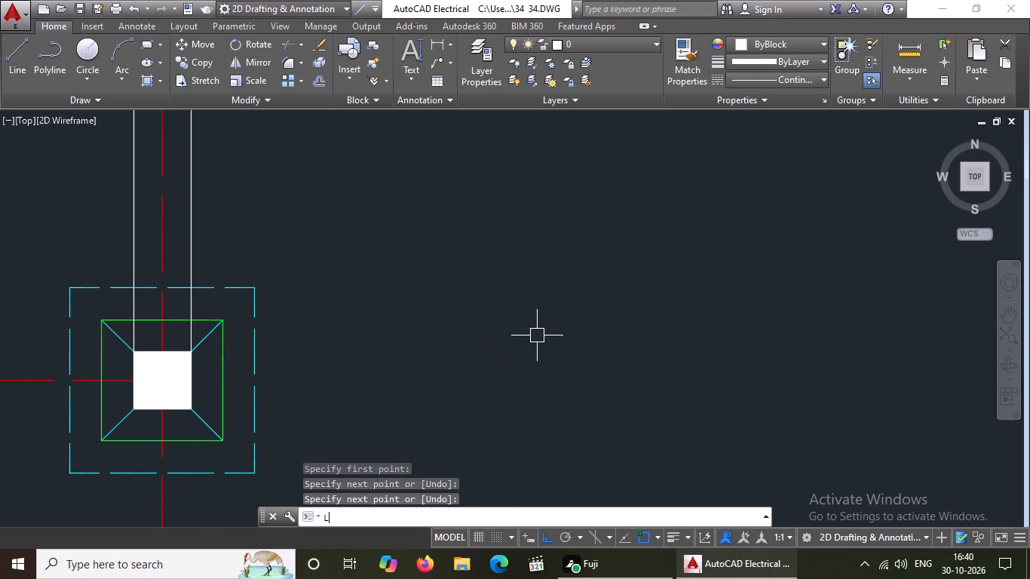
key(Return)
scroll(231, 315, down, 5)
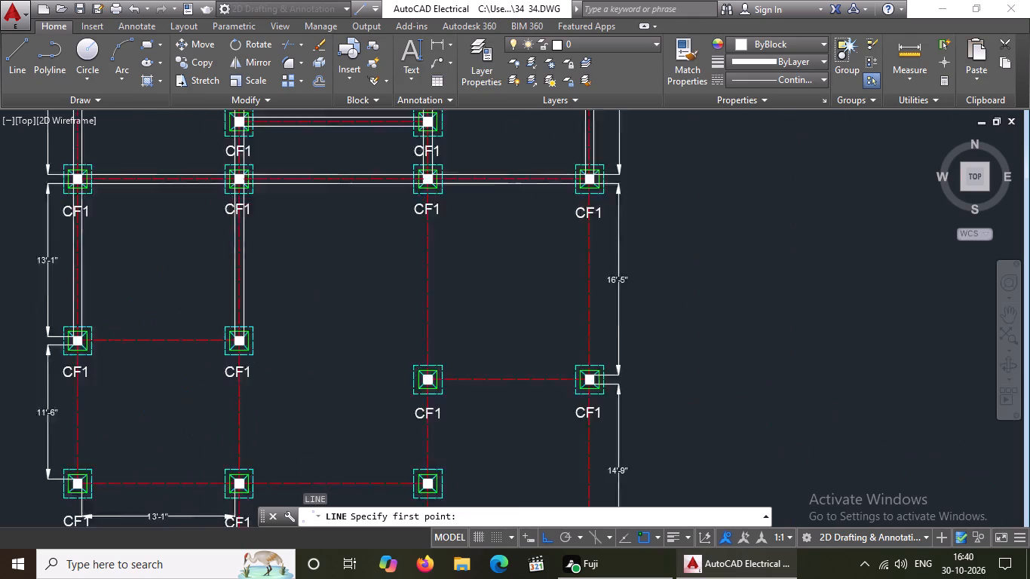
scroll(253, 341, down, 2)
scroll(219, 345, up, 7)
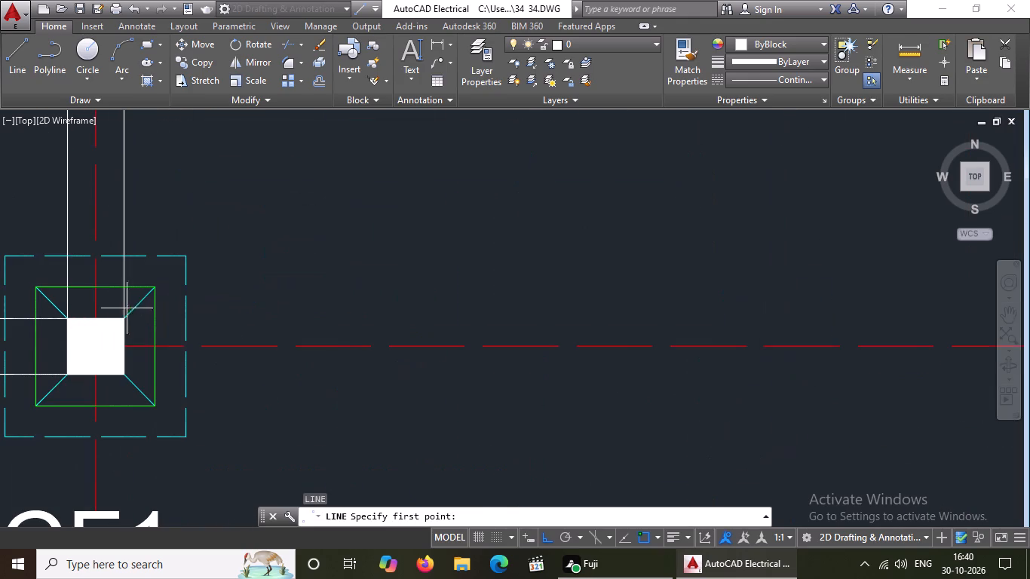
drag(127, 320, 143, 320)
scroll(380, 320, down, 3)
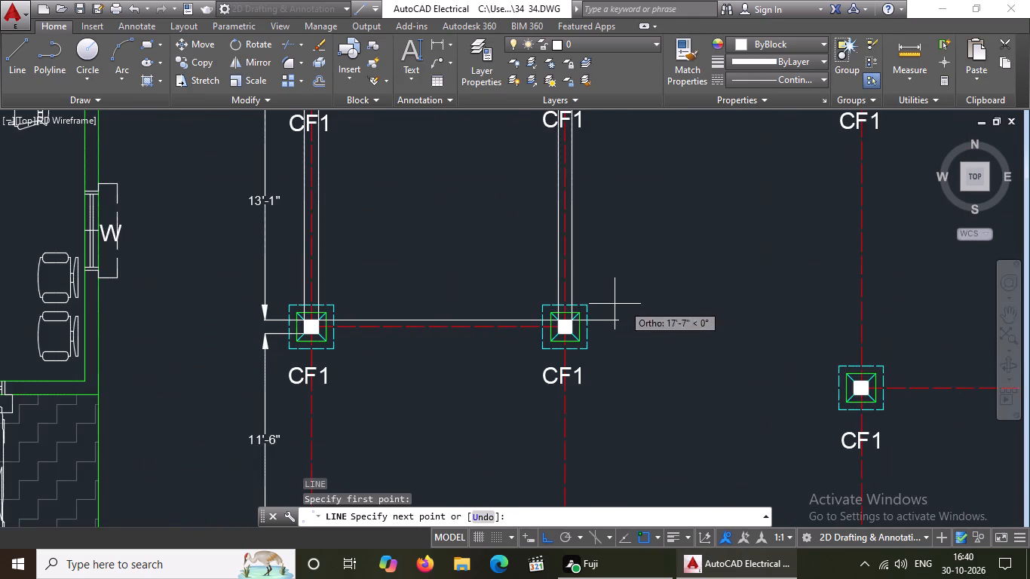
scroll(582, 315, up, 2)
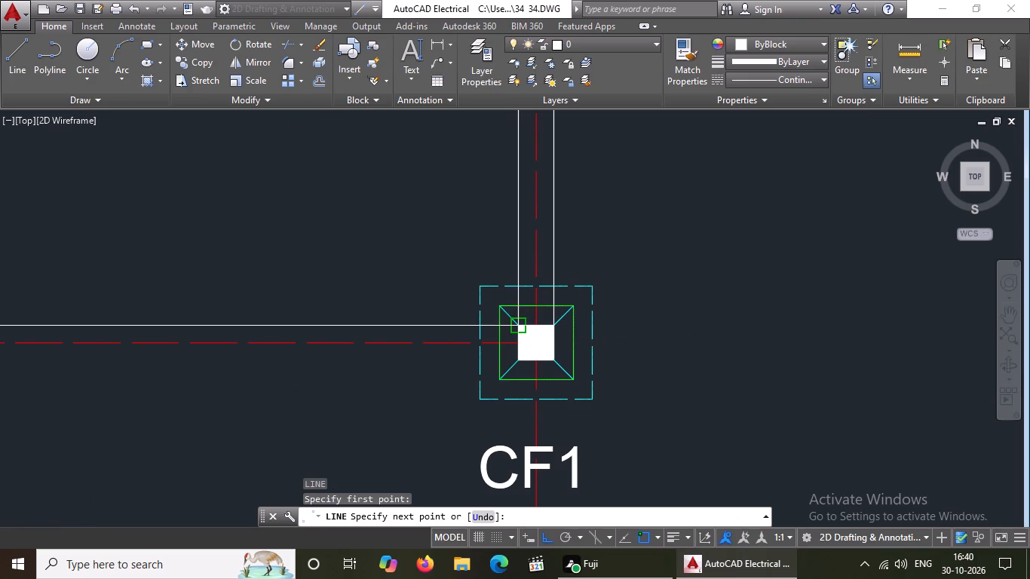
scroll(514, 329, up, 4)
click(531, 320)
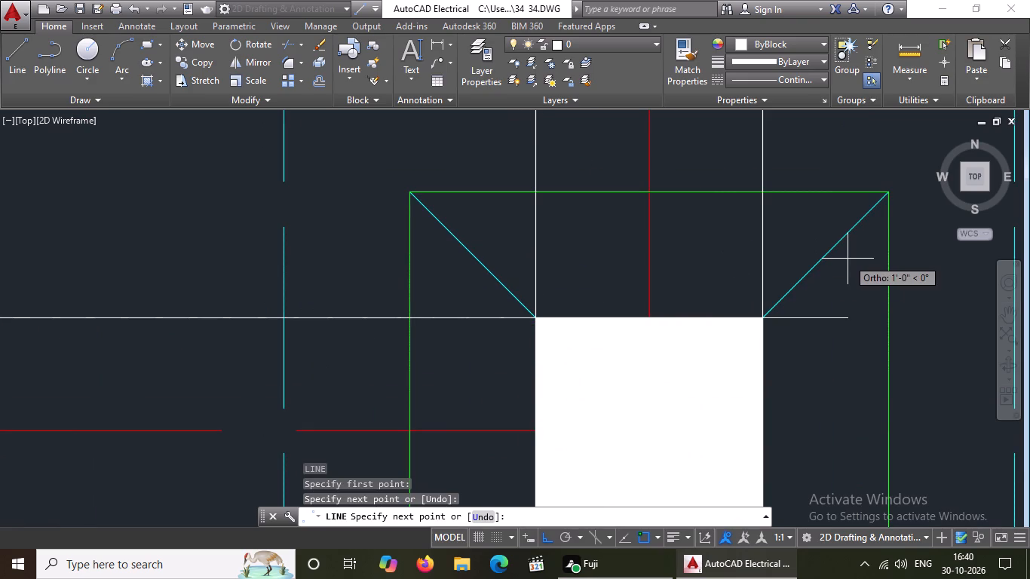
key(Return)
Draw a parallel horizontal line joining the facing lower corners of the first and second fourth-row columns.
key(l)
key(Return)
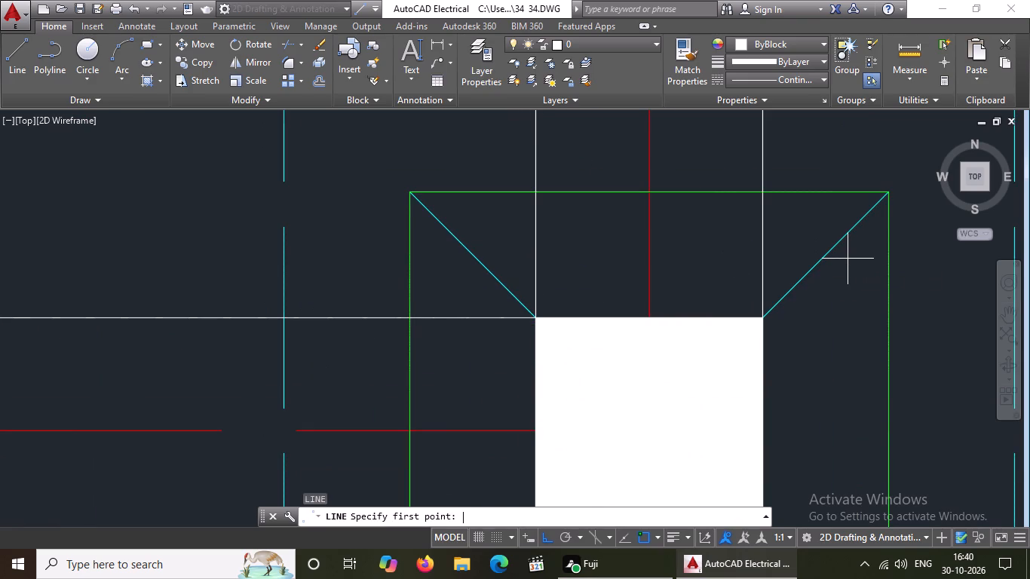
scroll(454, 284, down, 3)
scroll(295, 337, down, 3)
scroll(99, 345, up, 3)
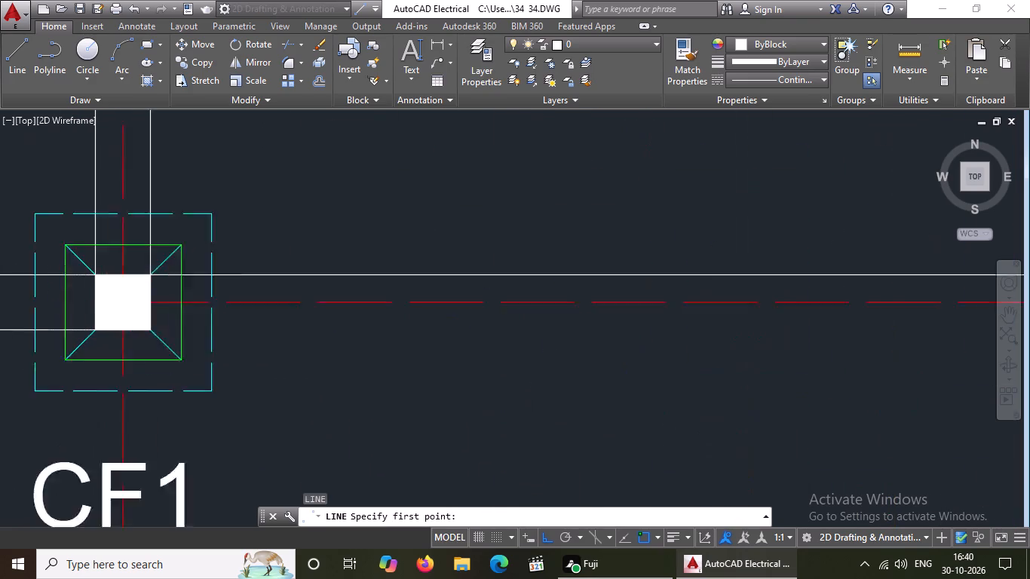
scroll(99, 345, up, 2)
drag(194, 323, 231, 323)
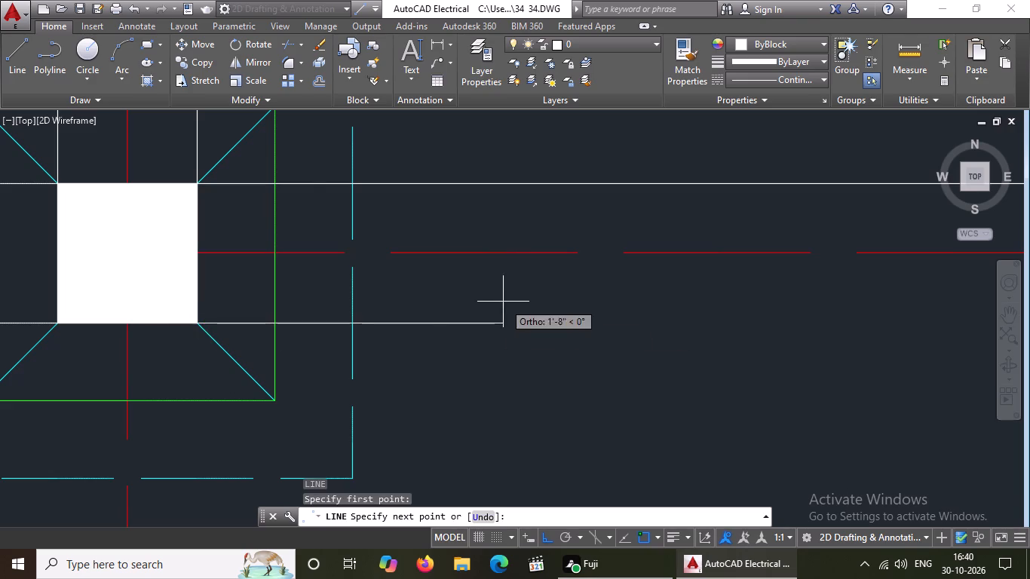
scroll(503, 302, down, 5)
scroll(726, 307, up, 3)
click(651, 296)
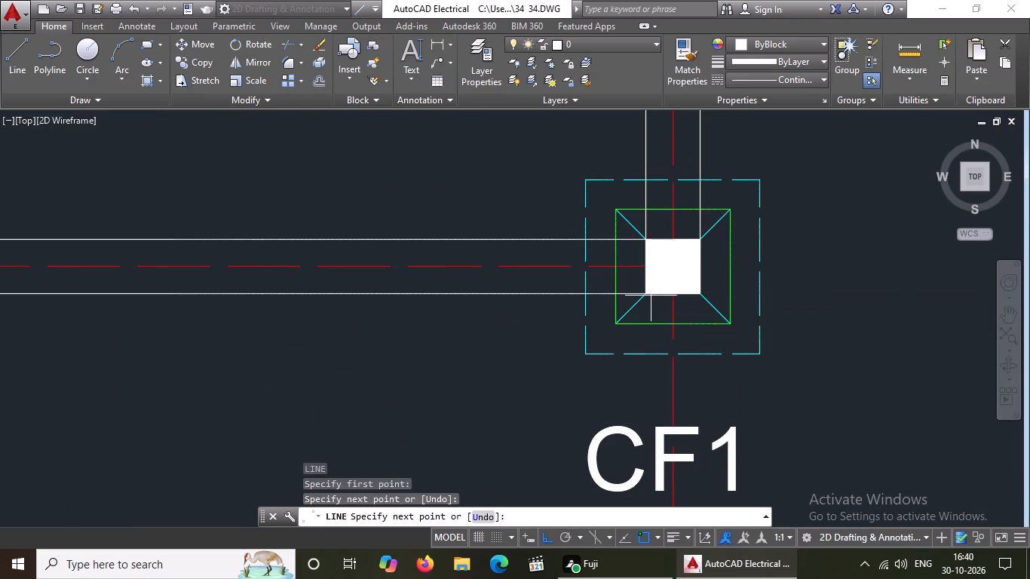
key(Return)
Draw a vertical line about 11'-6" long joining the left-hand corners of the first fourth-row column and the first fifth-row column below.
key(l)
key(Return)
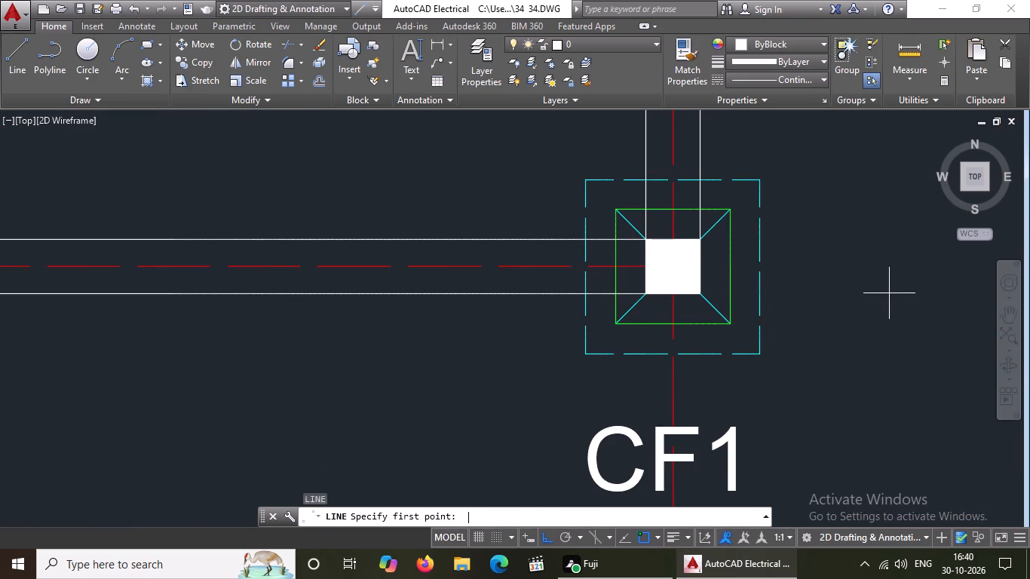
scroll(458, 273, down, 4)
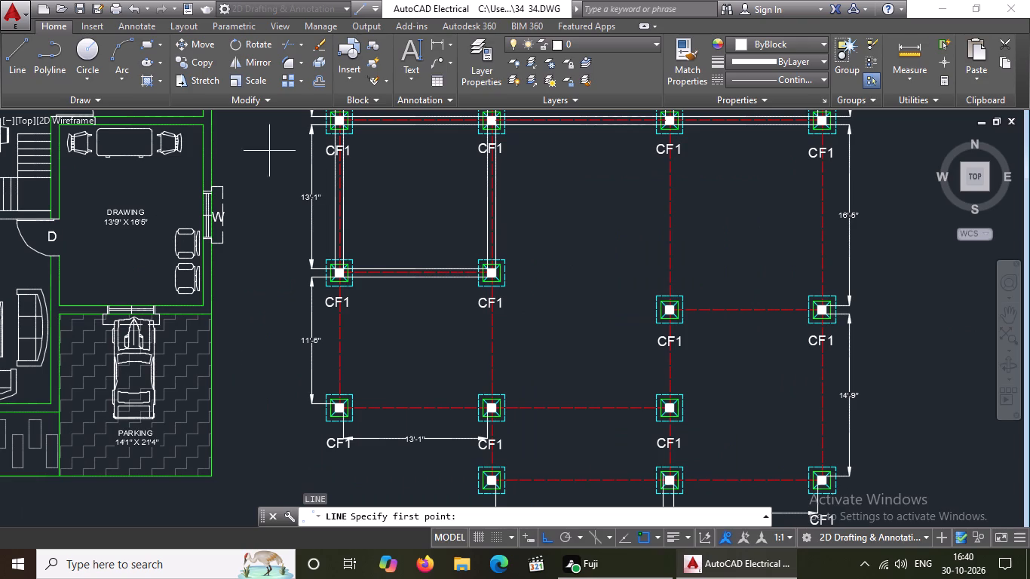
scroll(433, 295, down, 3)
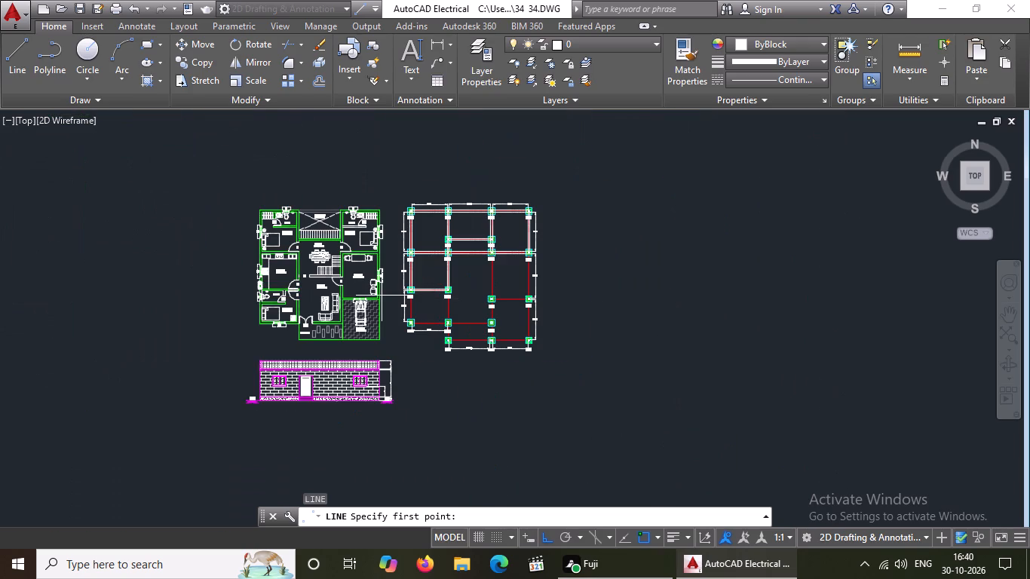
scroll(425, 324, up, 2)
scroll(363, 259, up, 2)
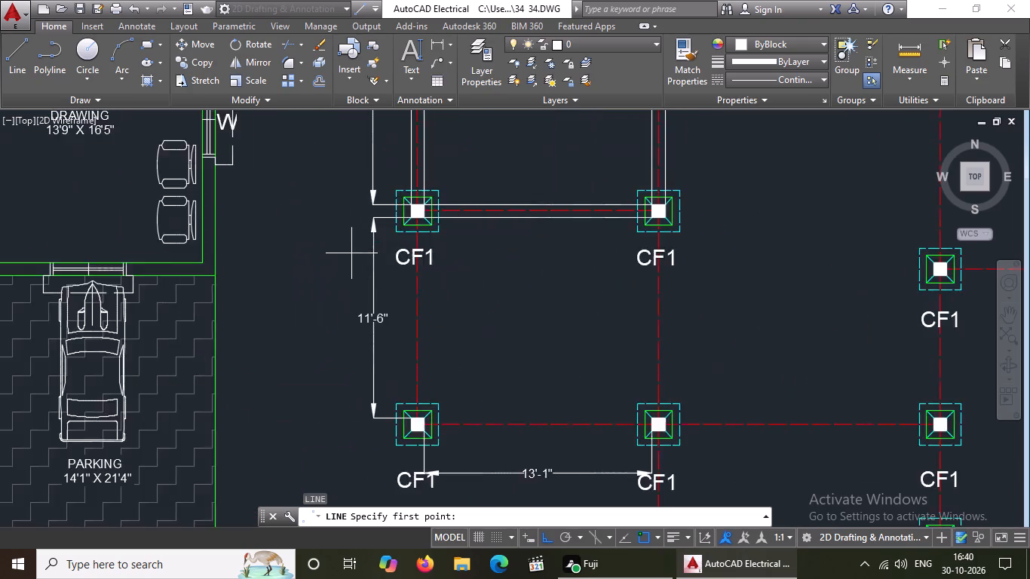
scroll(363, 247, up, 3)
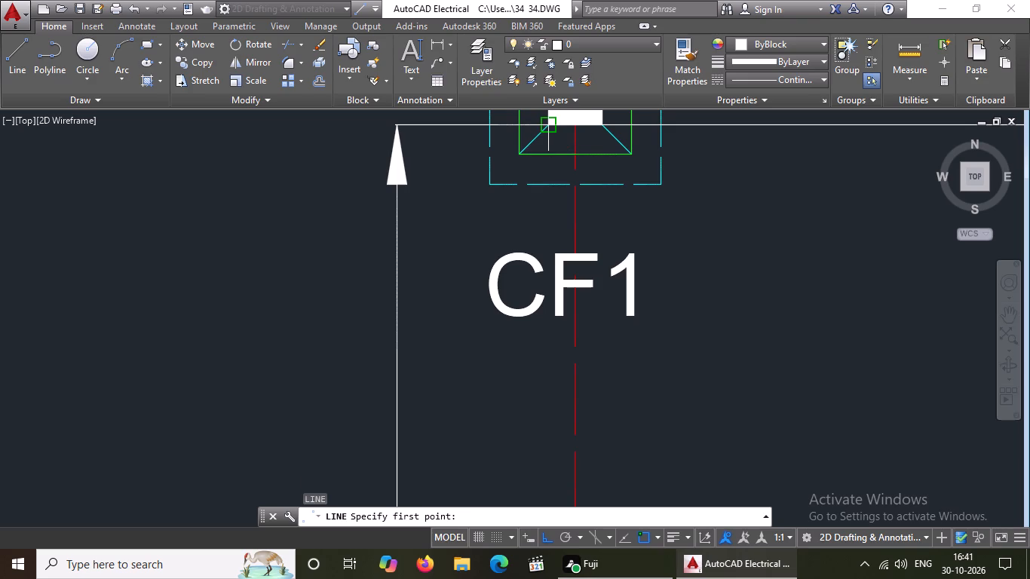
click(547, 121)
scroll(583, 300, down, 6)
scroll(550, 410, up, 3)
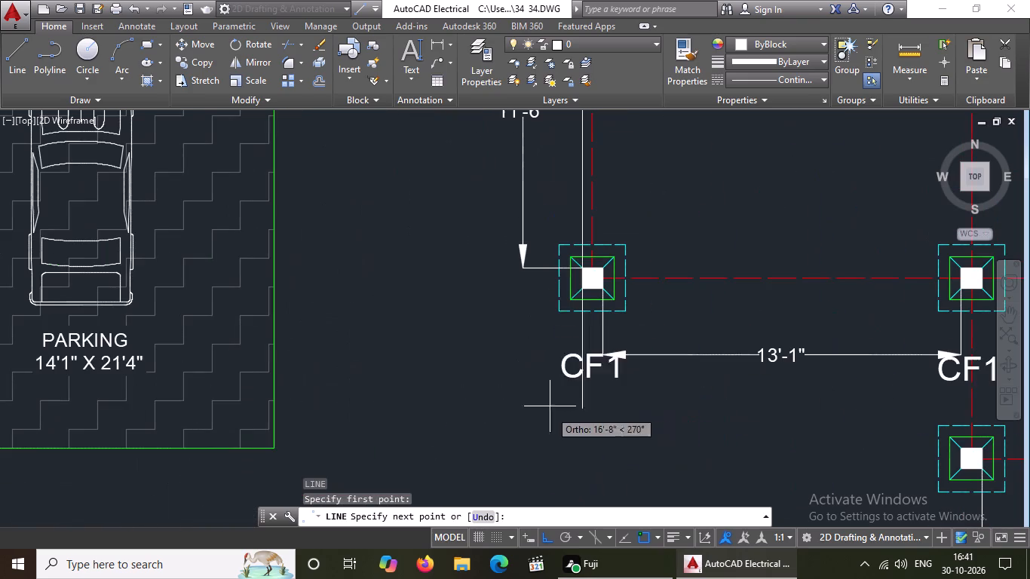
scroll(587, 271, up, 3)
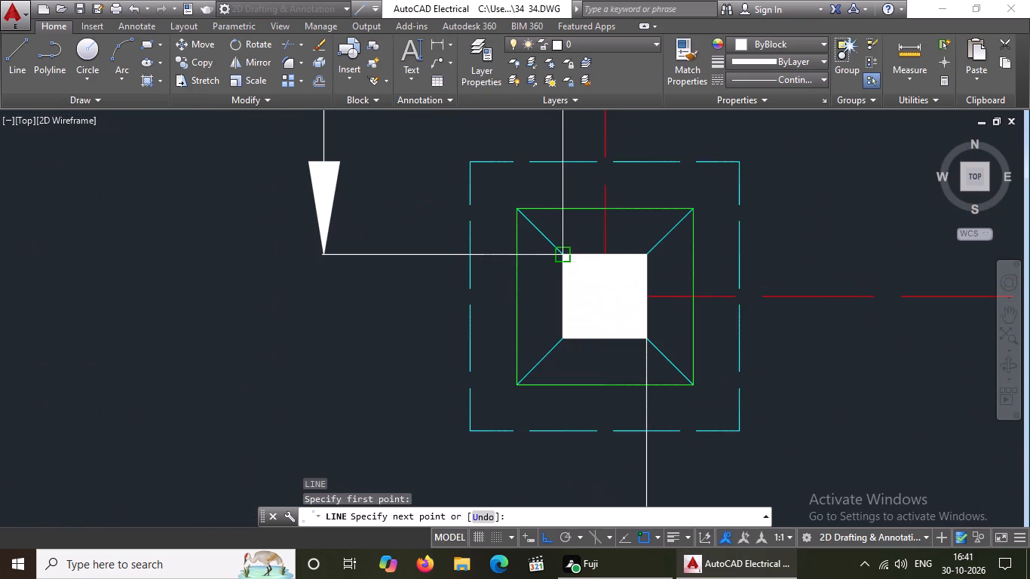
click(561, 254)
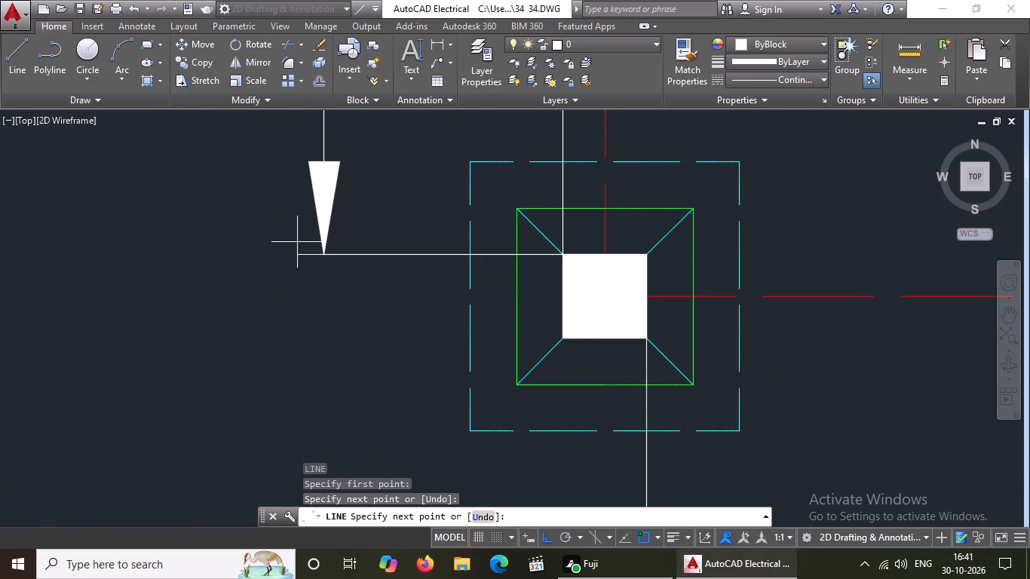
key(BackSpace)
key(l)
key(Return)
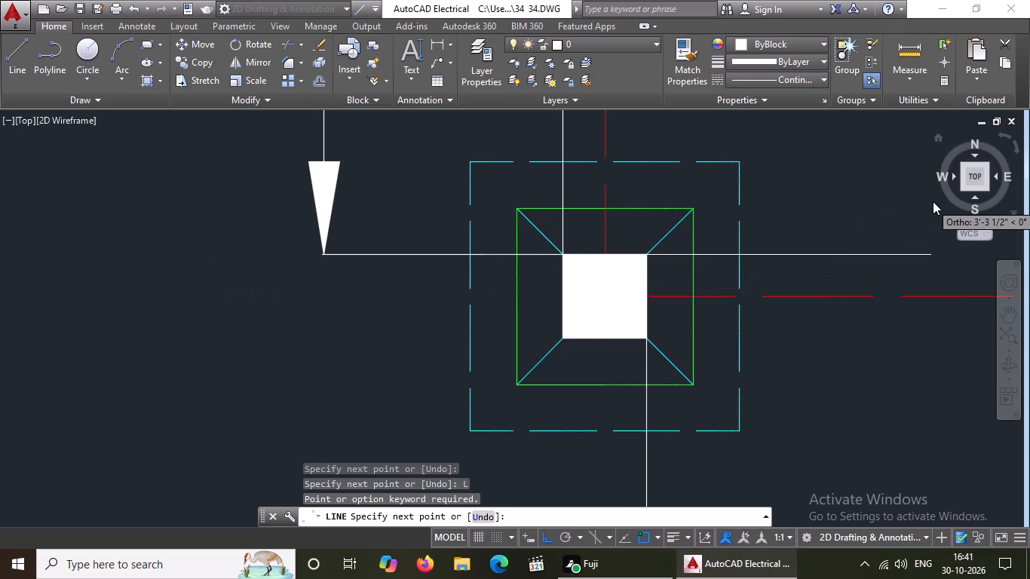
key(Return)
Draw a parallel vertical line joining the right-hand corners of the first fourth-row column and the first fifth-row column.
key(l)
key(Return)
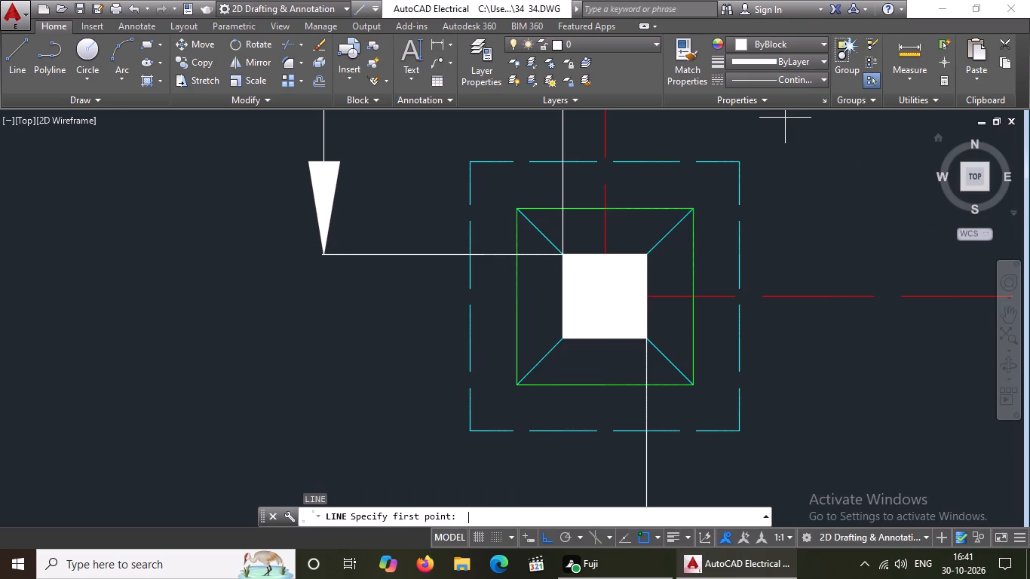
scroll(785, 117, up, 1)
scroll(434, 311, down, 7)
scroll(445, 237, up, 4)
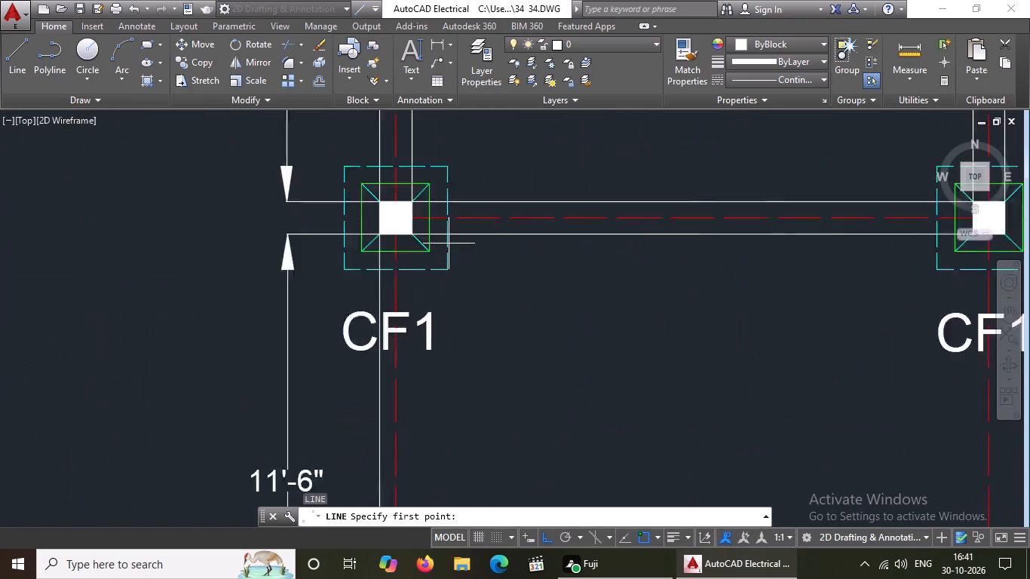
scroll(449, 244, up, 1)
click(390, 231)
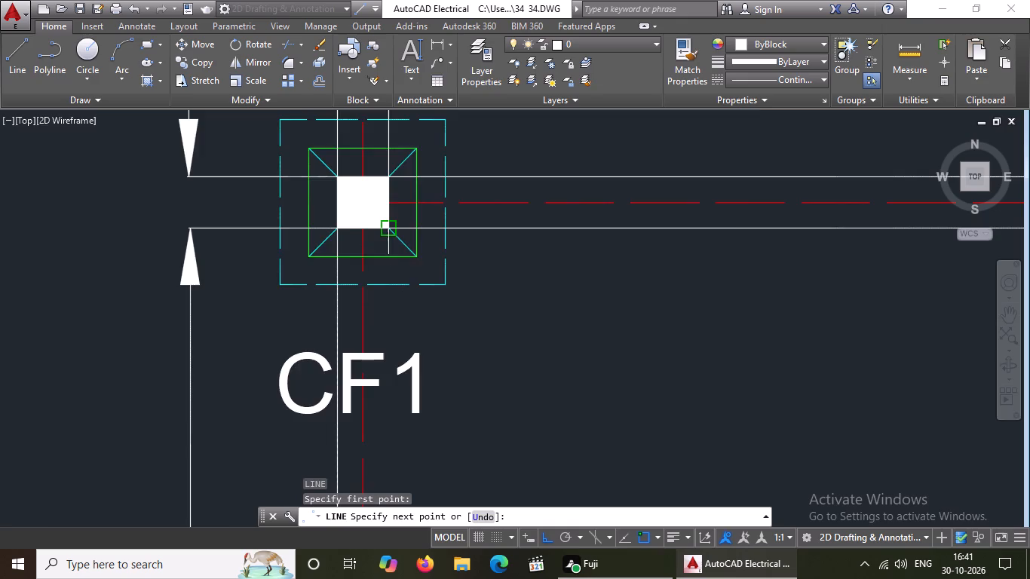
scroll(390, 232, down, 4)
scroll(381, 360, up, 4)
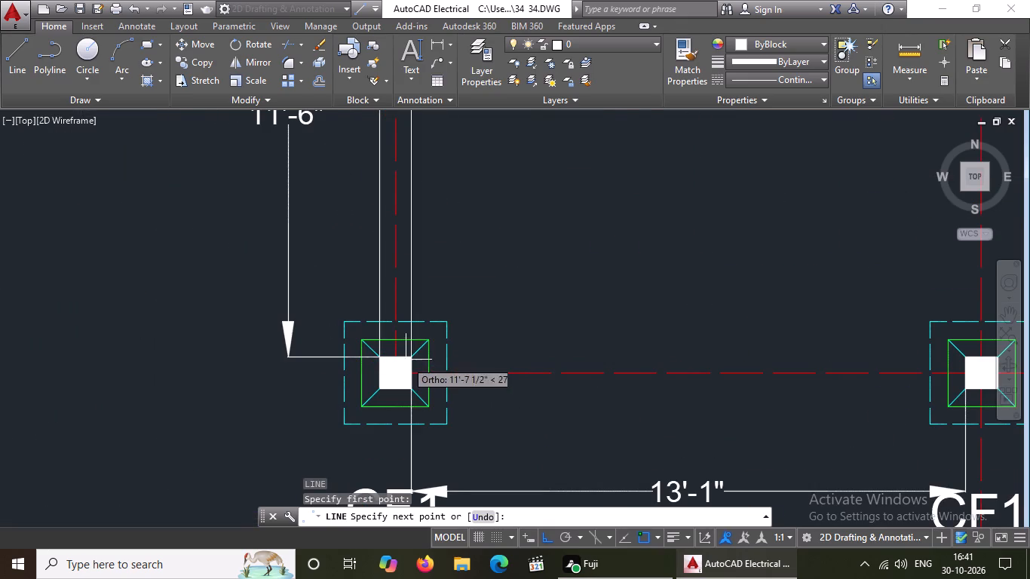
drag(409, 352, 445, 338)
key(Return)
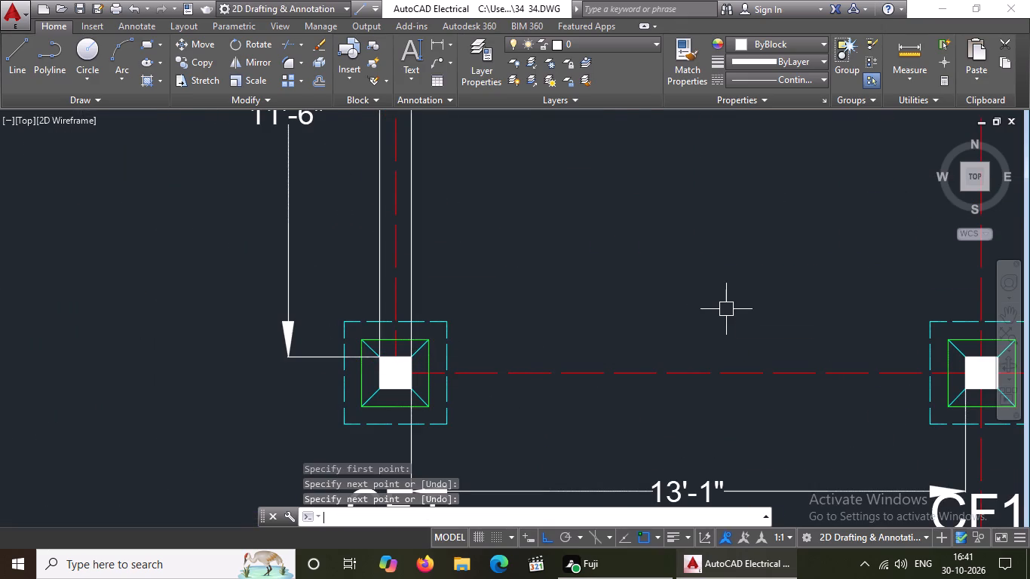
Draw a horizontal line about 13'-1" long joining the facing upper corners of the first and second fifth-row columns.
key(l)
key(Return)
scroll(726, 309, up, 1)
scroll(437, 463, down, 3)
scroll(480, 412, down, 3)
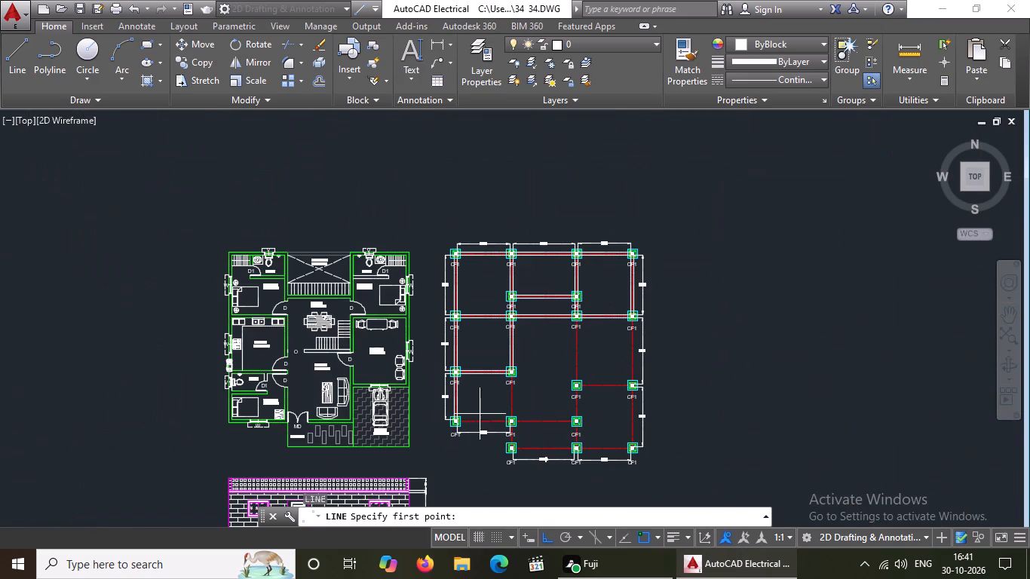
scroll(469, 423, up, 6)
click(229, 390)
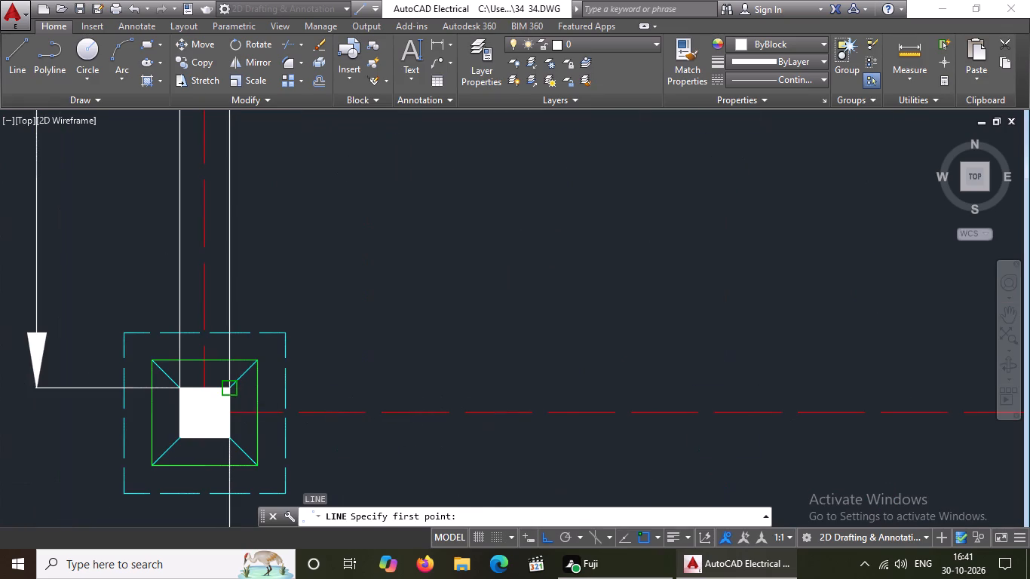
scroll(480, 389, down, 3)
scroll(642, 384, up, 3)
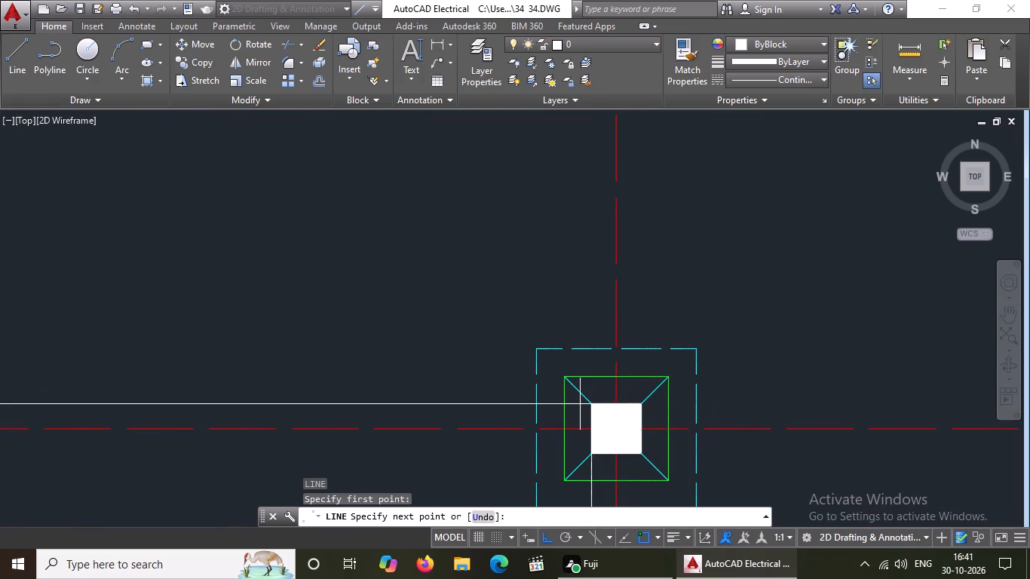
click(592, 405)
key(Return)
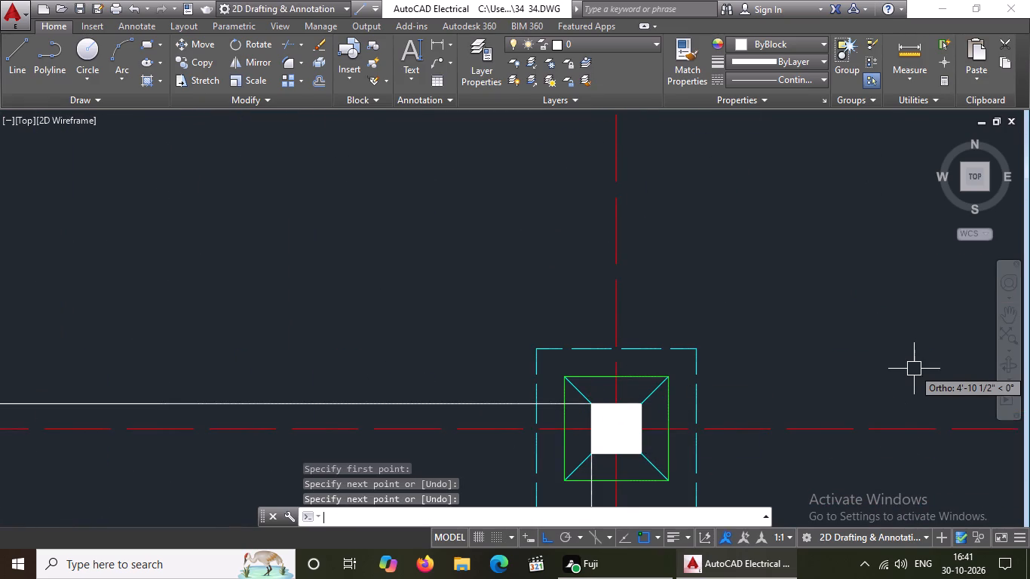
Draw a parallel horizontal line joining the facing lower corners of the first and second fifth-row columns.
key(l)
key(Return)
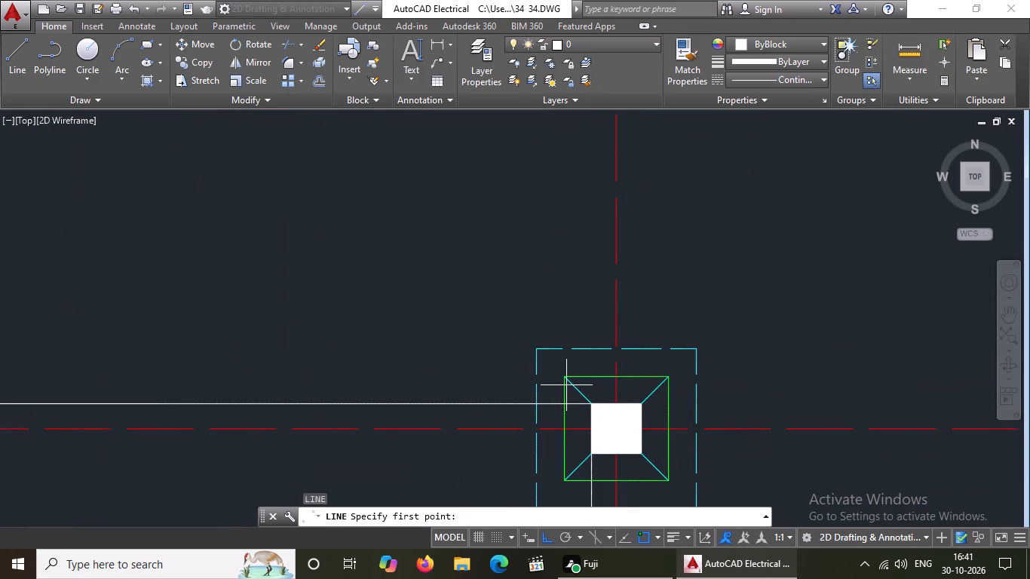
scroll(453, 327, down, 3)
scroll(306, 351, up, 3)
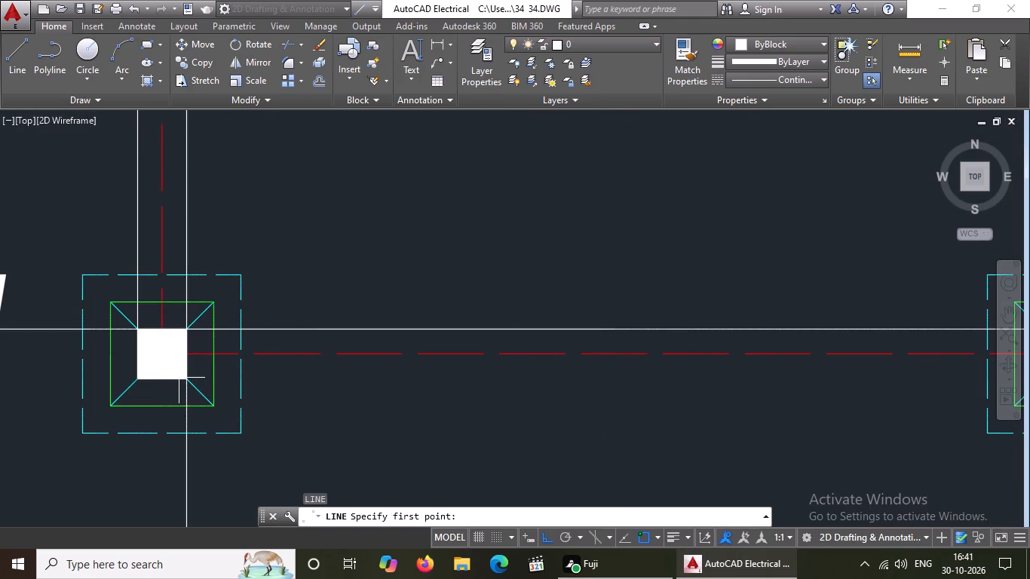
drag(182, 379, 199, 374)
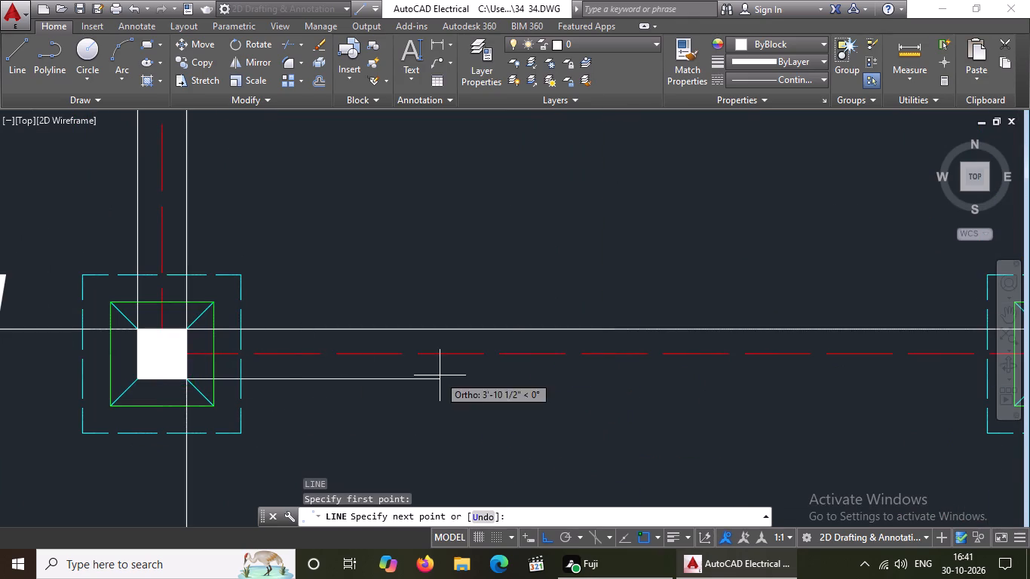
scroll(440, 375, down, 3)
scroll(593, 384, up, 3)
drag(582, 349, 592, 349)
key(Return)
Draw a vertical line about 11'-6" long joining the left-hand corners of the second fourth-row column and the second fifth-row column below.
key(l)
key(Return)
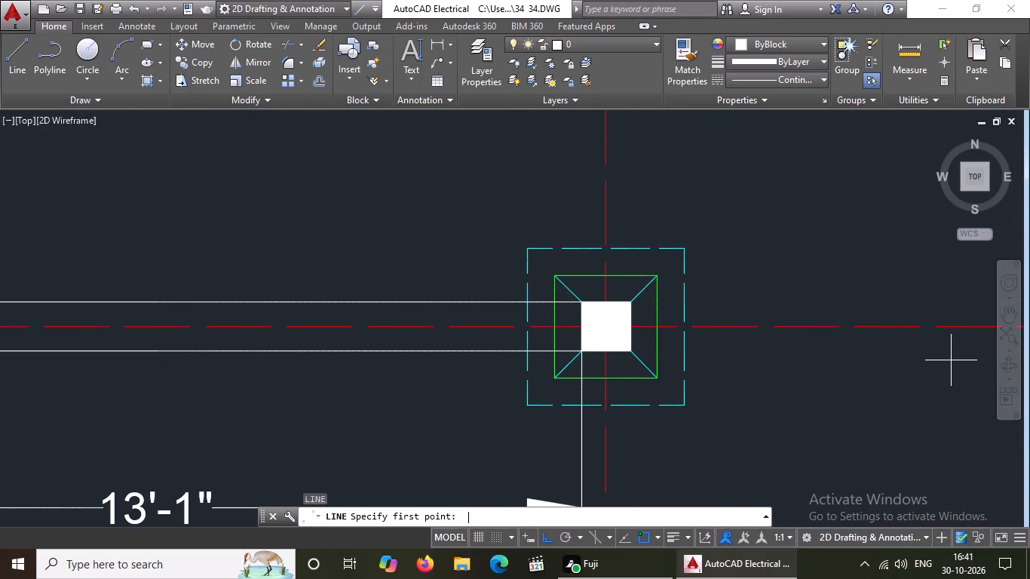
scroll(629, 325, down, 5)
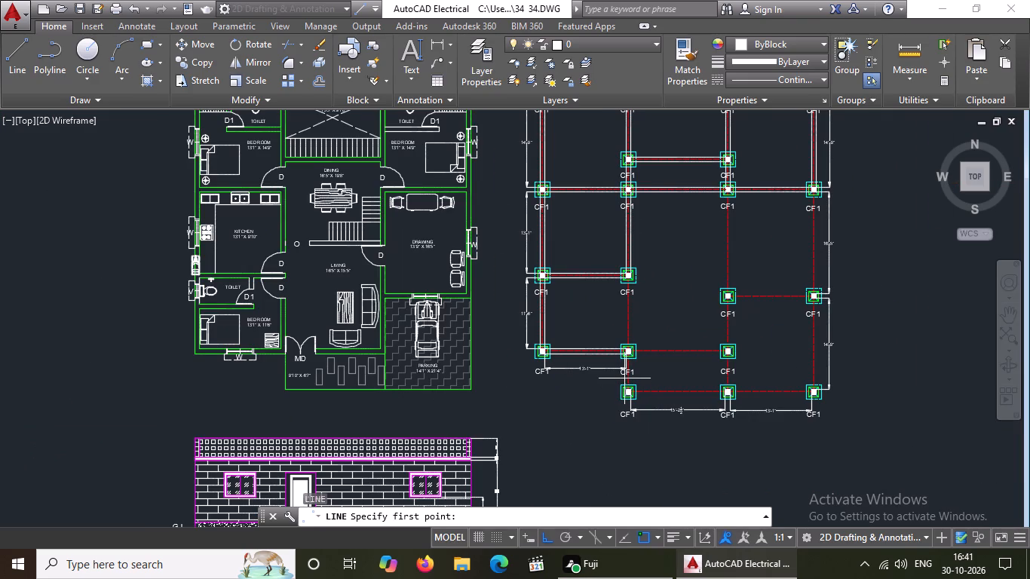
scroll(620, 312, up, 2)
scroll(642, 229, up, 2)
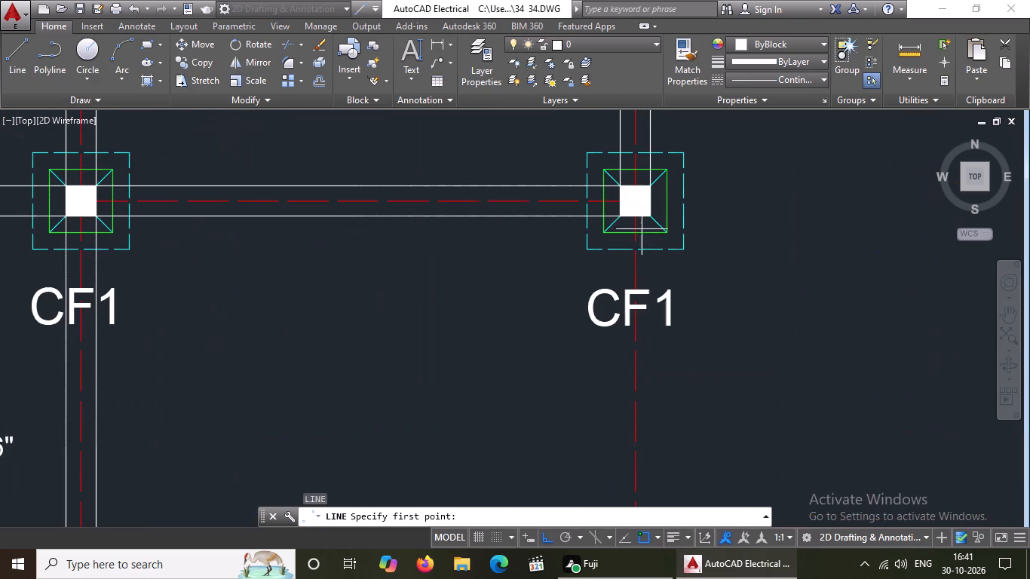
click(620, 218)
scroll(593, 251, down, 3)
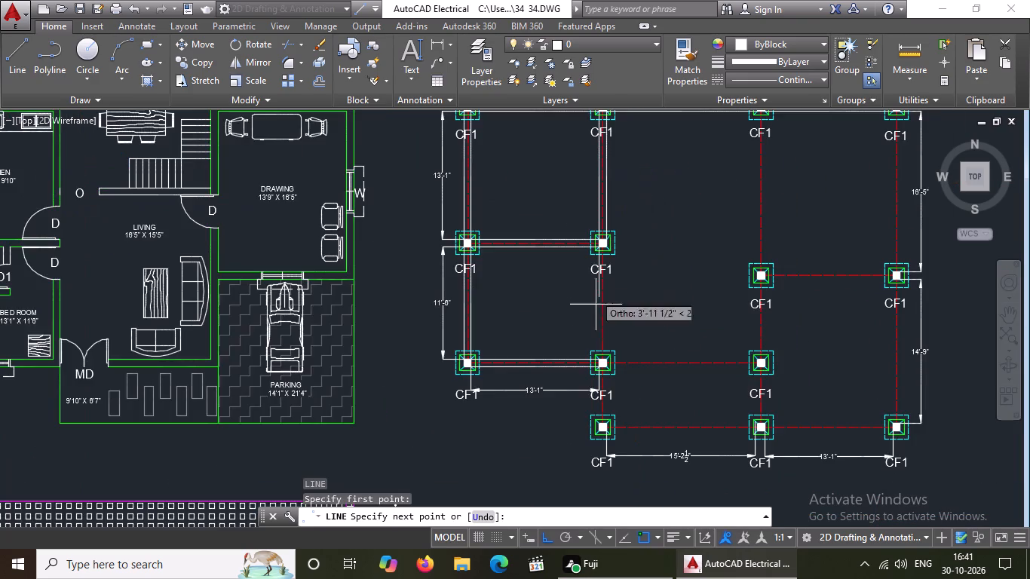
scroll(601, 404, up, 3)
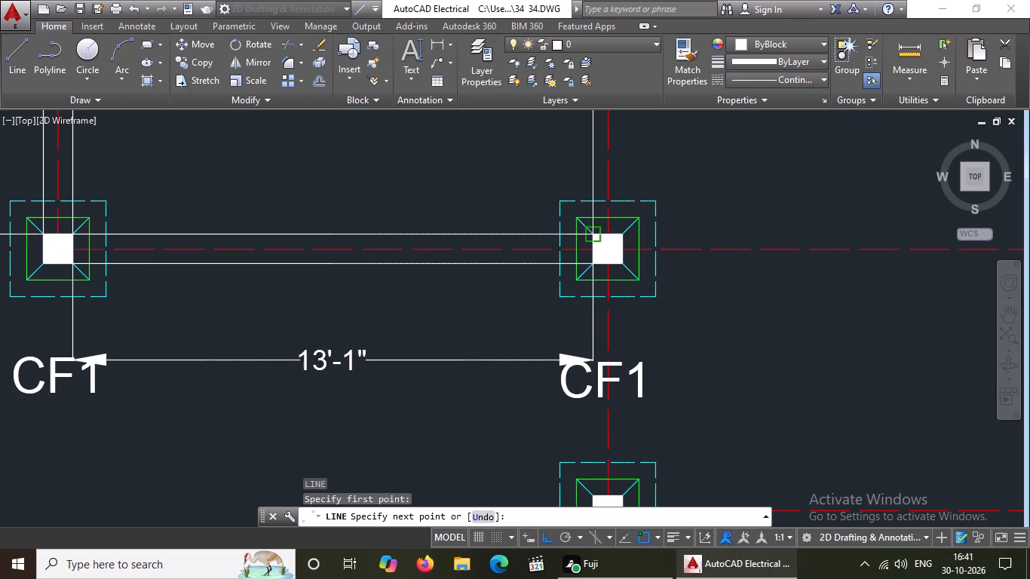
click(593, 240)
key(Return)
Draw a parallel vertical line joining the right-hand corners of the second fourth-row column and the second fifth-row column.
key(l)
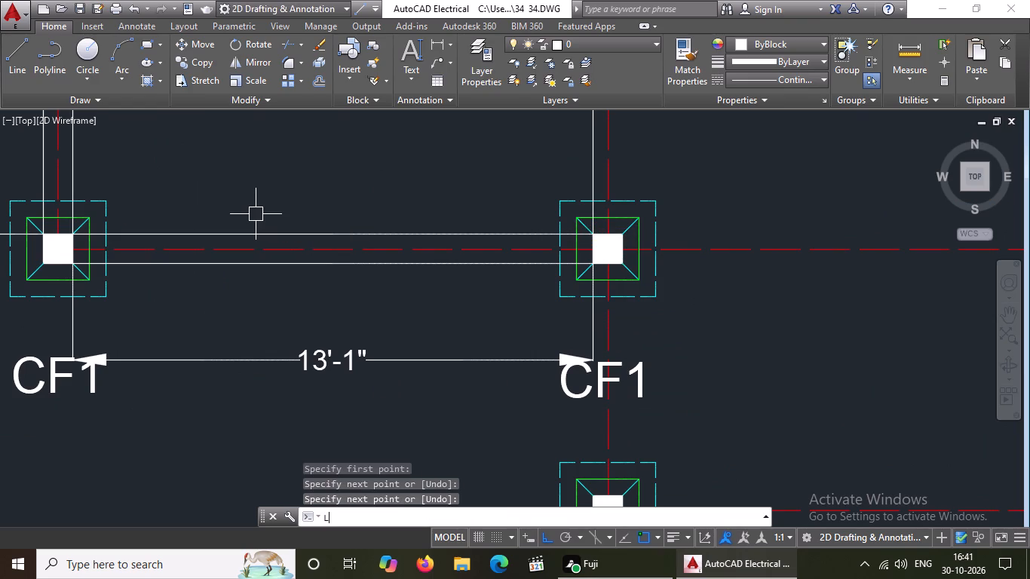
key(Return)
scroll(339, 234, down, 3)
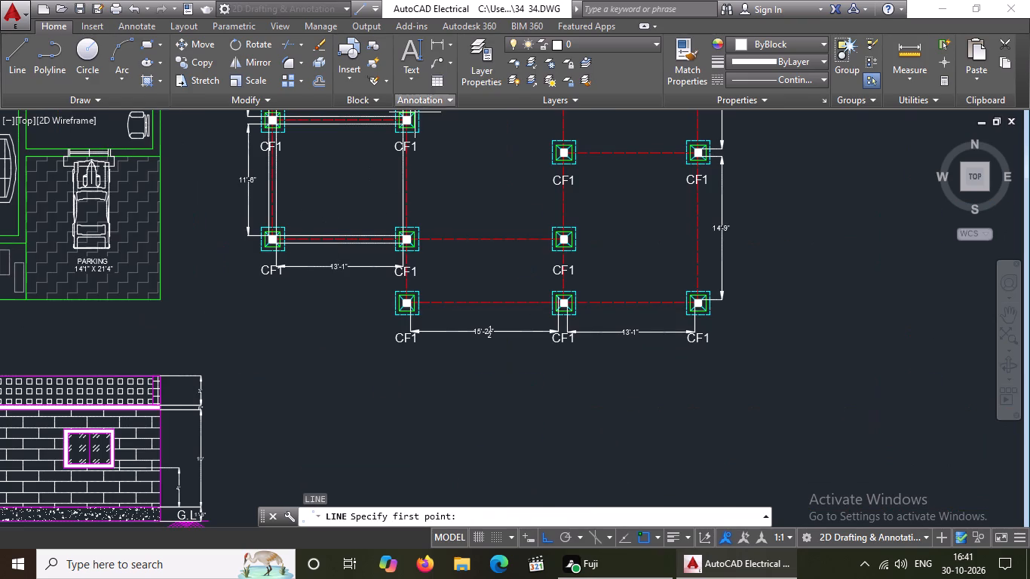
middle_drag(402, 267, 407, 391)
scroll(395, 226, up, 3)
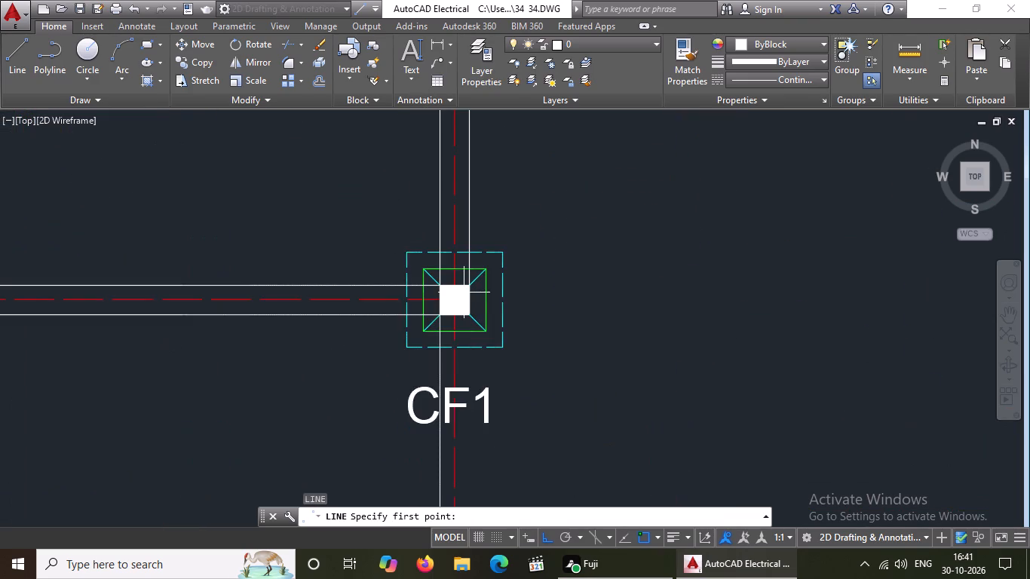
scroll(464, 295, up, 2)
click(474, 346)
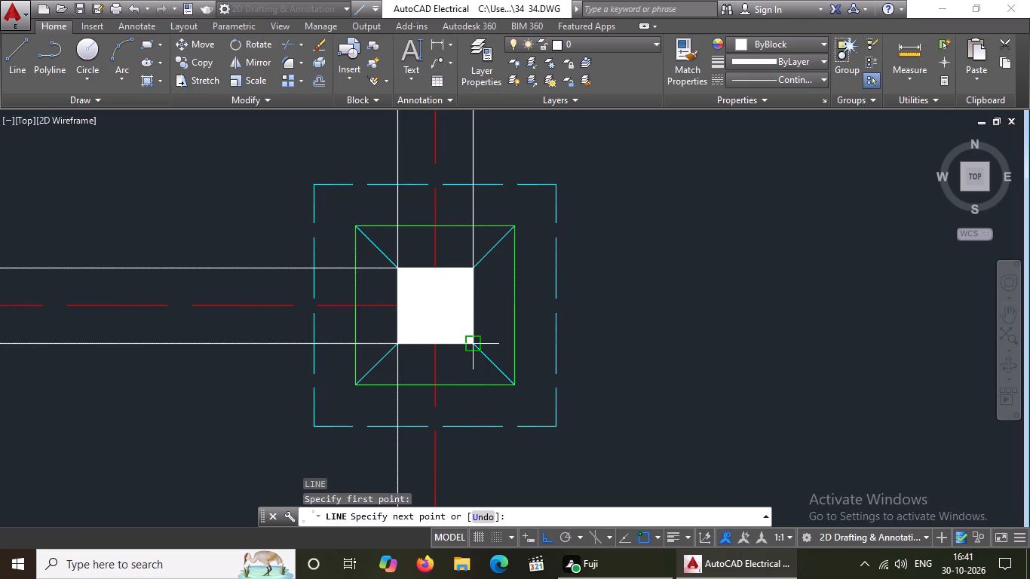
scroll(478, 335, down, 6)
scroll(452, 440, up, 3)
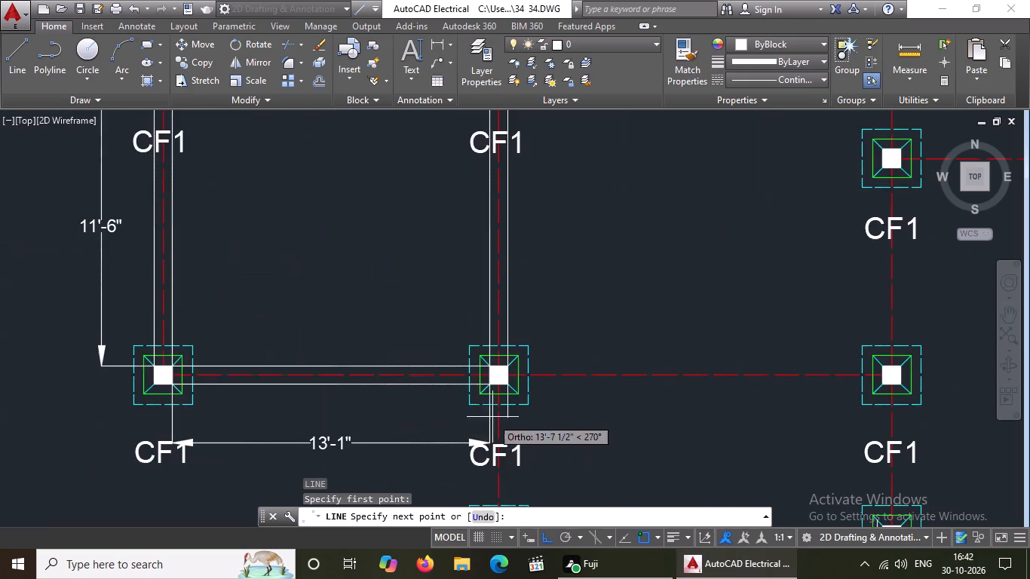
scroll(505, 393, up, 3)
drag(503, 289, 516, 288)
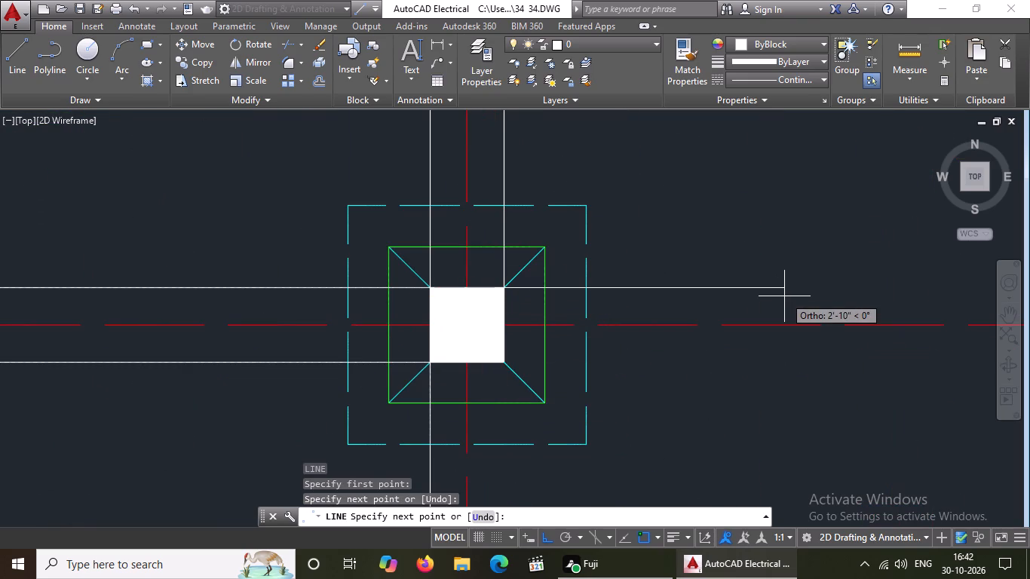
key(Return)
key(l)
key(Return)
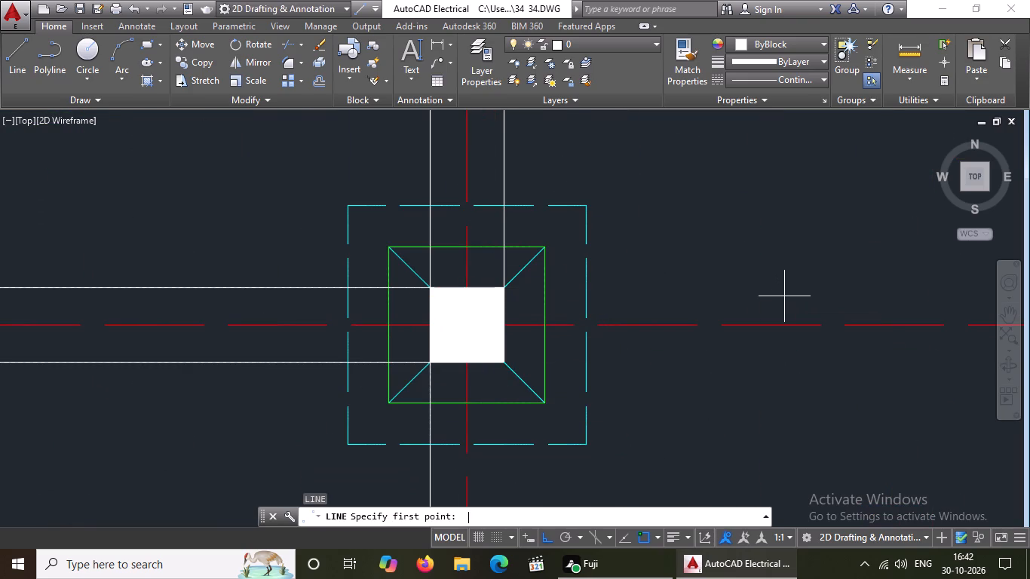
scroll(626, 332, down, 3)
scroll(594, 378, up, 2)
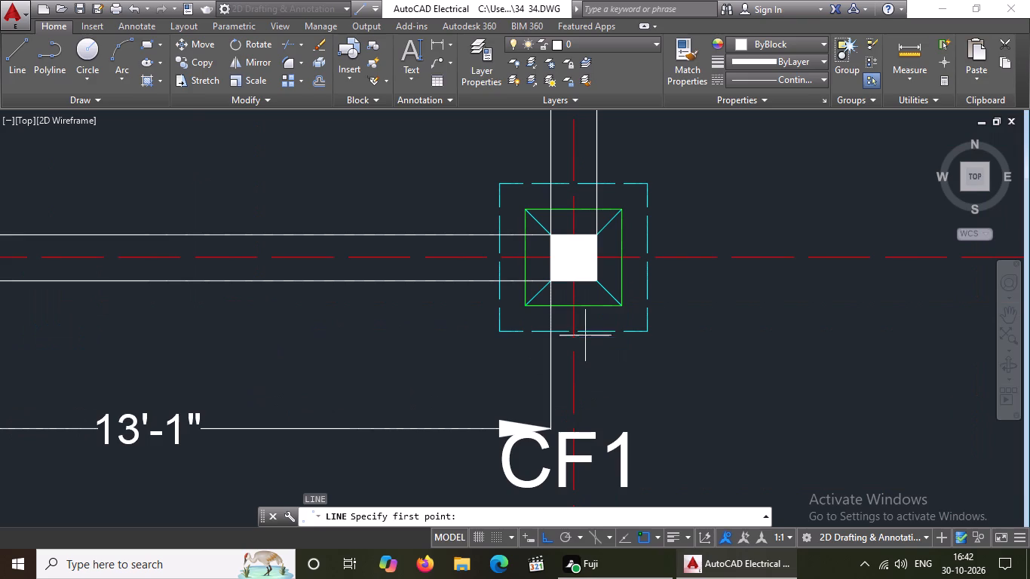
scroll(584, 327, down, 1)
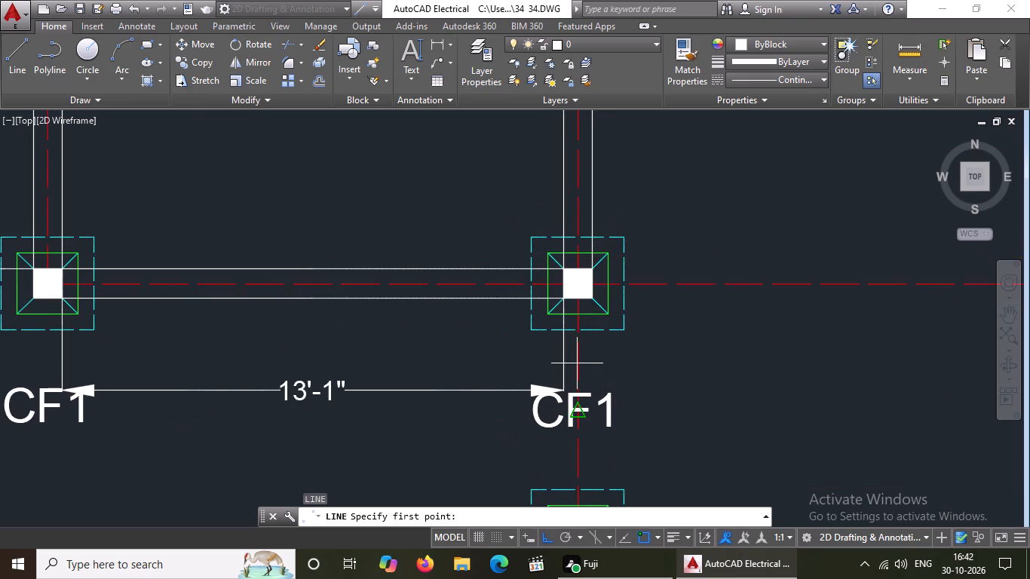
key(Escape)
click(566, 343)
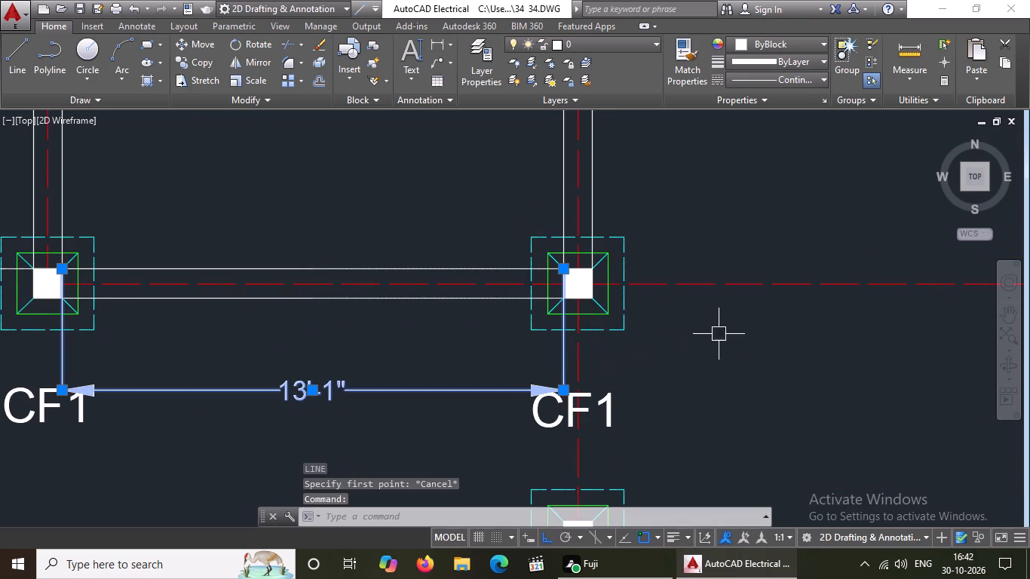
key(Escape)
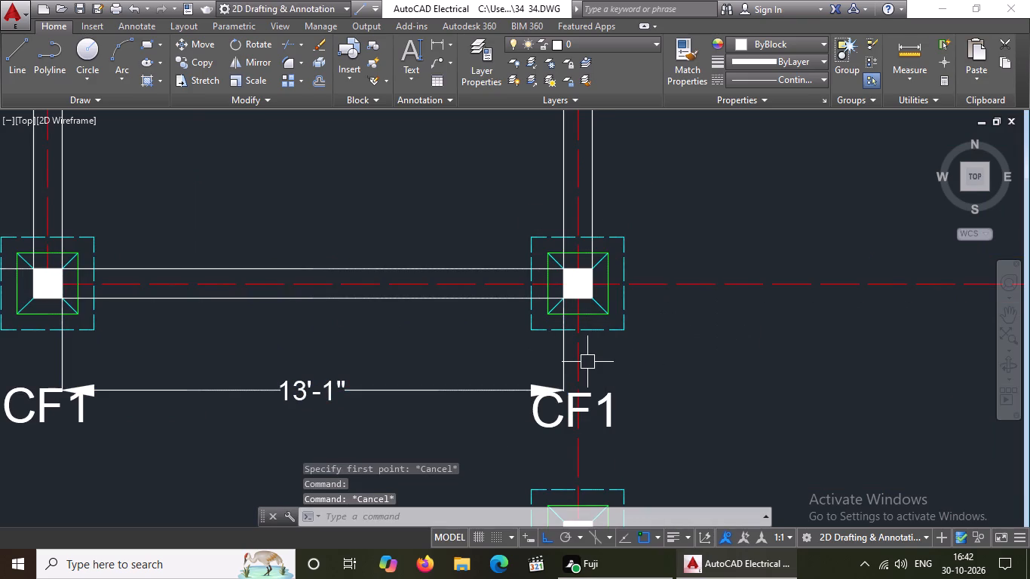
Draw a vertical line about 16'-5" long joining the left-hand corners of the third column in the third row and the column directly below.
key(l)
key(Return)
scroll(545, 339, down, 2)
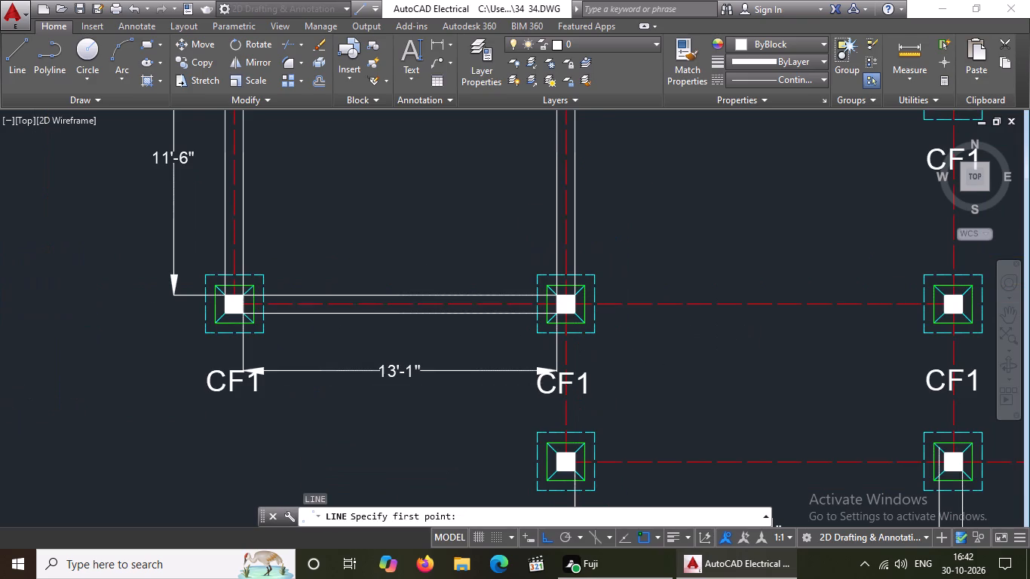
scroll(639, 356, down, 3)
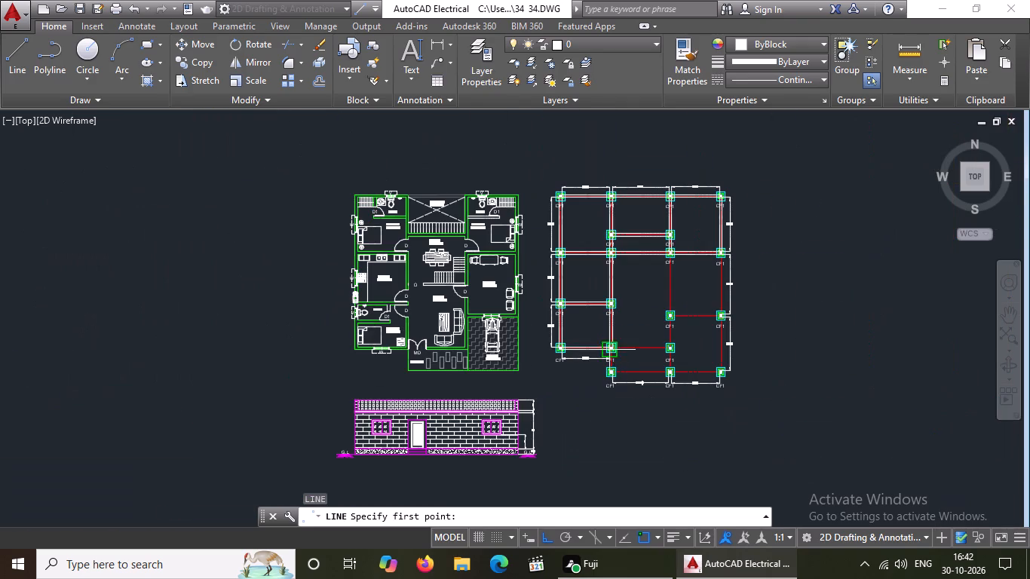
middle_drag(756, 277, 667, 369)
scroll(579, 375, up, 3)
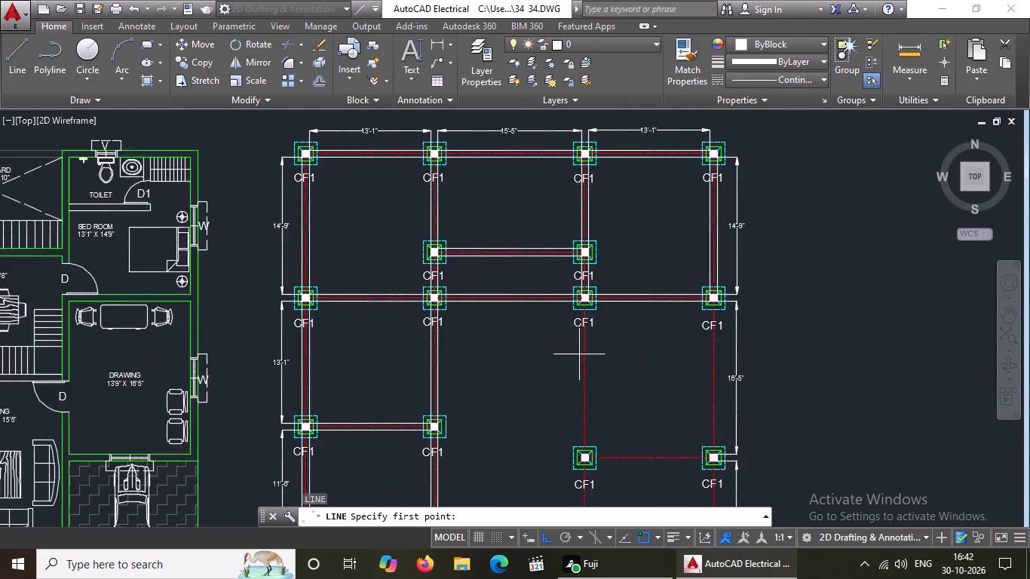
scroll(579, 354, up, 3)
scroll(582, 302, down, 3)
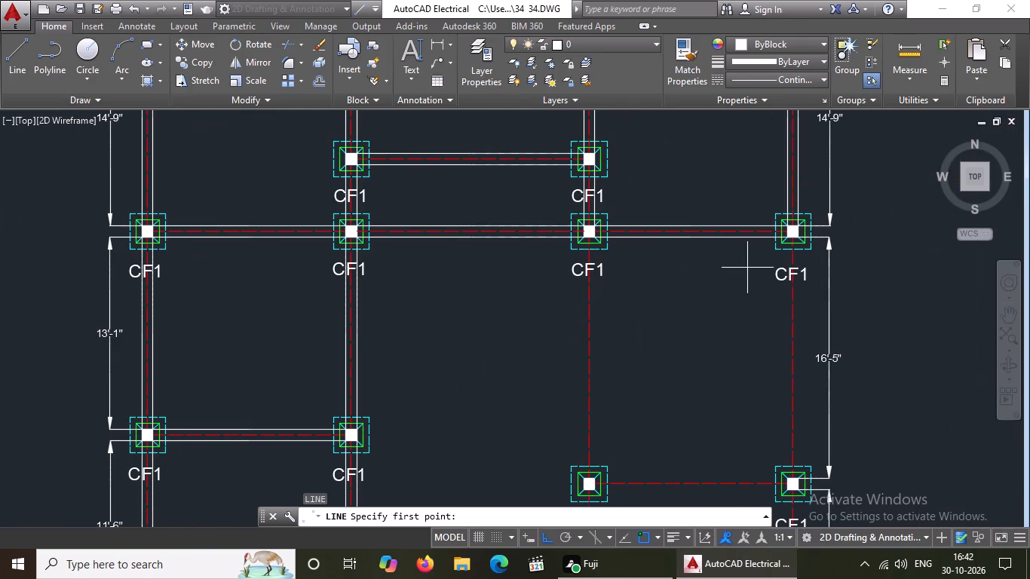
scroll(587, 266, up, 3)
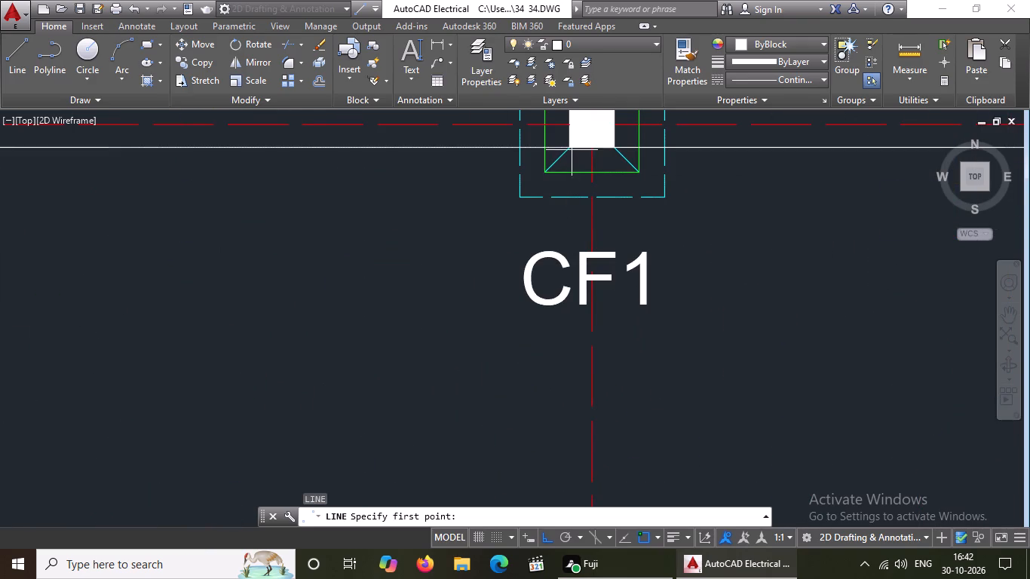
click(568, 149)
scroll(562, 178, down, 4)
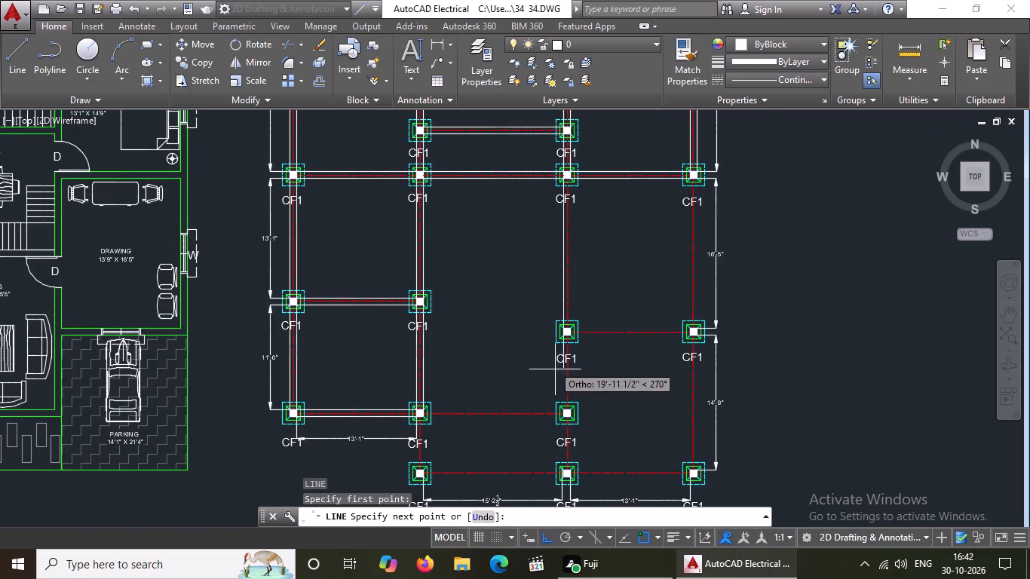
scroll(560, 318, up, 4)
click(567, 387)
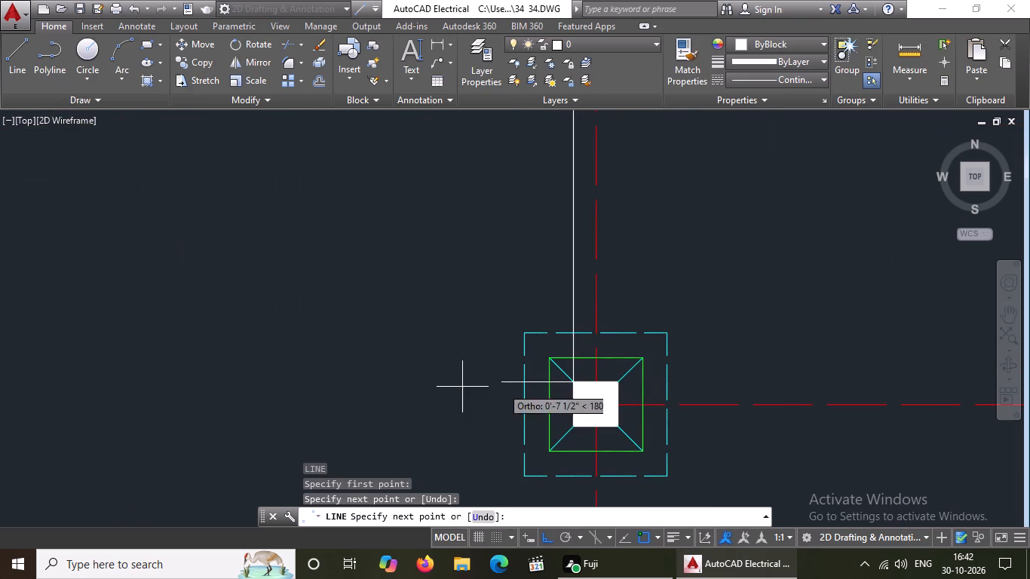
key(Return)
Draw a parallel vertical line joining the right-hand corners of the third column in the third row and the column directly below.
key(l)
key(Return)
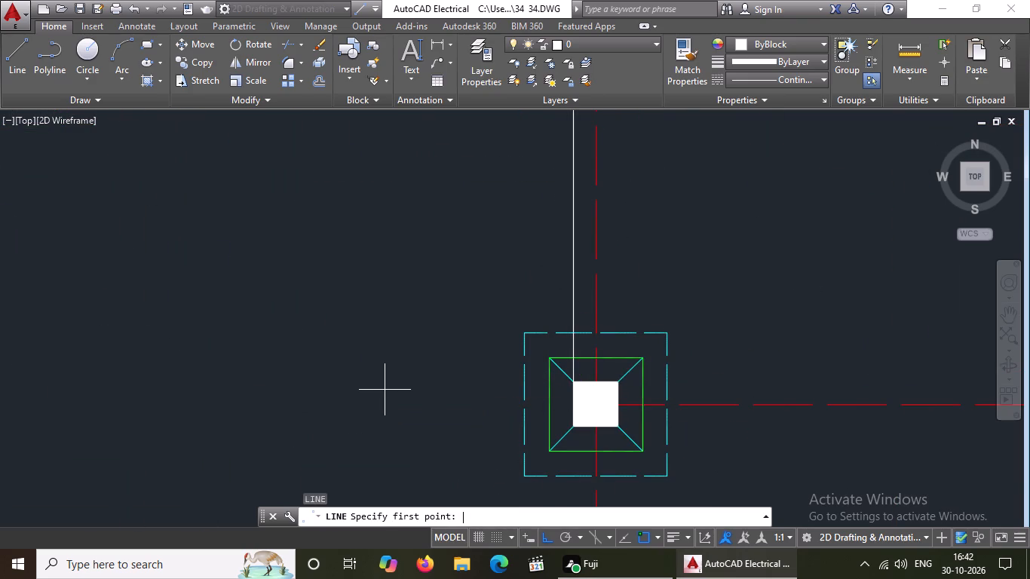
scroll(385, 391, down, 4)
scroll(438, 178, up, 2)
scroll(449, 155, down, 2)
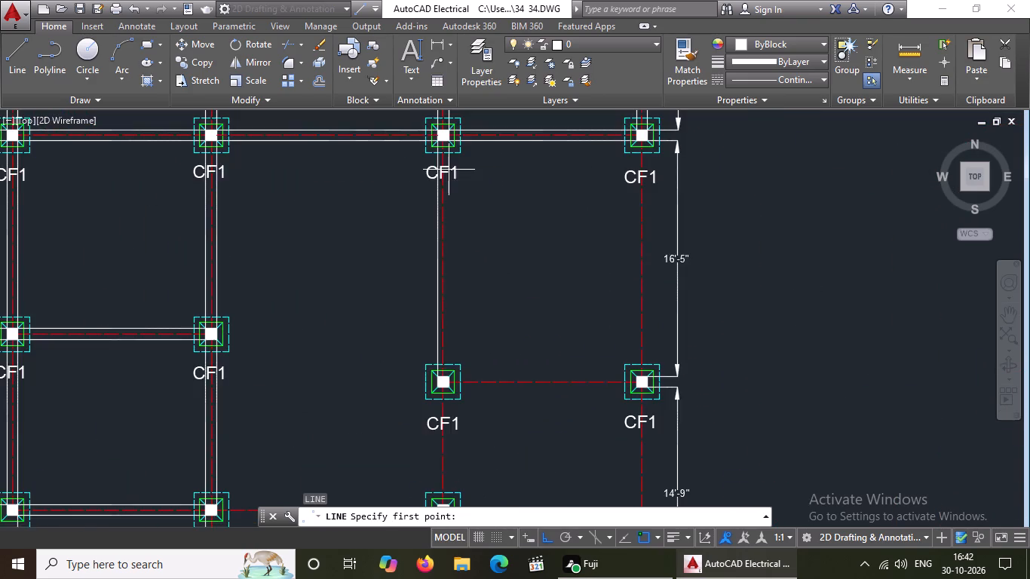
scroll(449, 135, up, 5)
click(425, 170)
scroll(422, 235, down, 2)
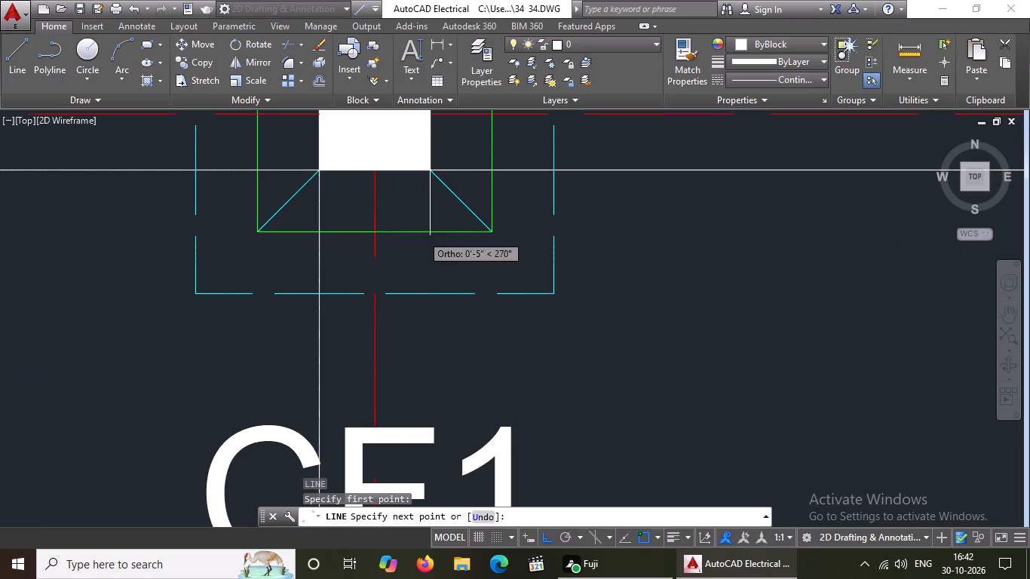
scroll(422, 235, down, 2)
scroll(422, 302, down, 4)
scroll(431, 443, up, 3)
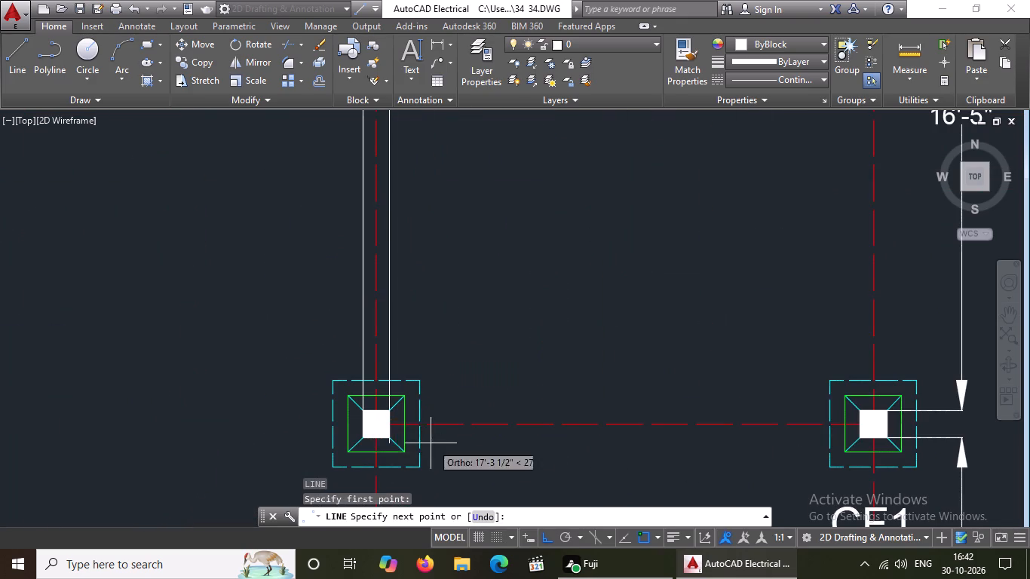
drag(389, 409, 453, 393)
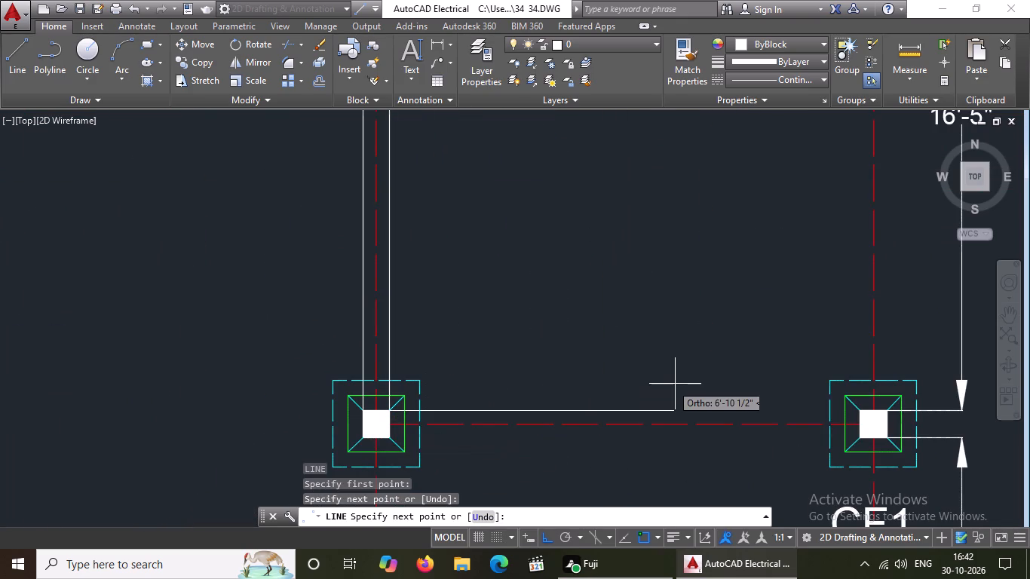
key(Return)
Draw a vertical line about 16'-5" long joining the left-hand corners of the fourth column in the third row and the column directly below.
key(l)
key(Return)
scroll(674, 393, down, 4)
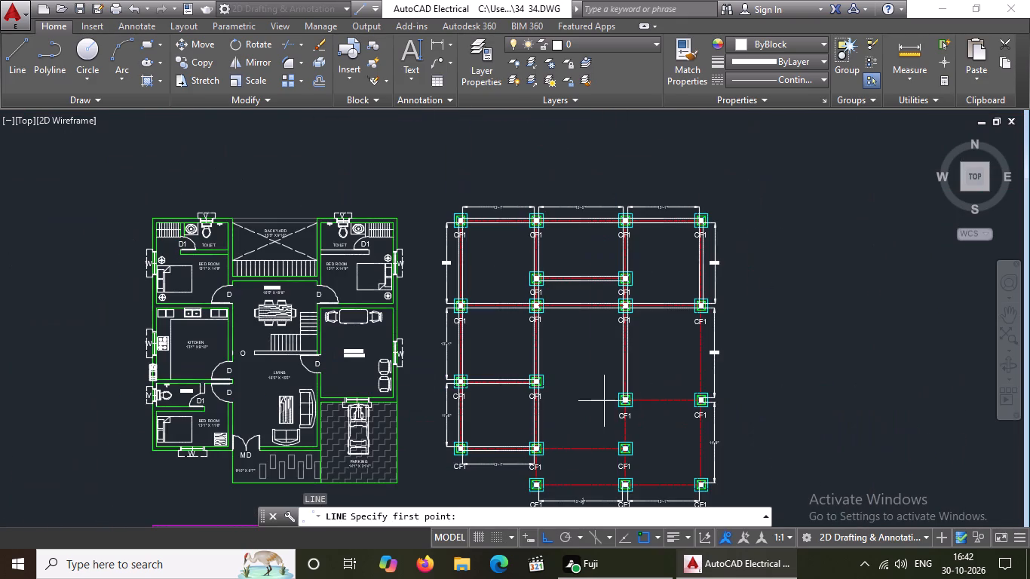
scroll(716, 326, up, 5)
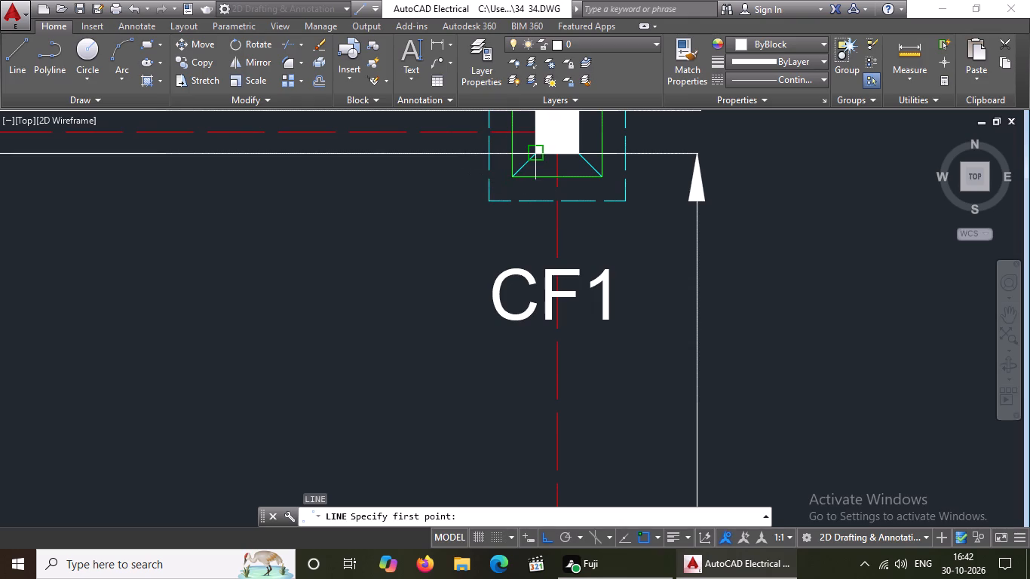
click(537, 152)
scroll(534, 227, down, 3)
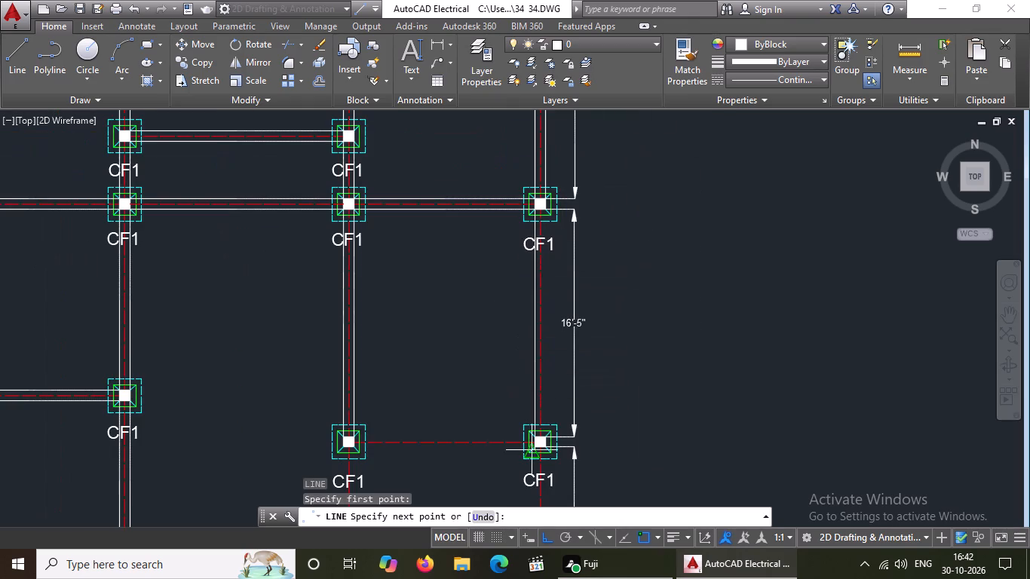
scroll(525, 455, up, 3)
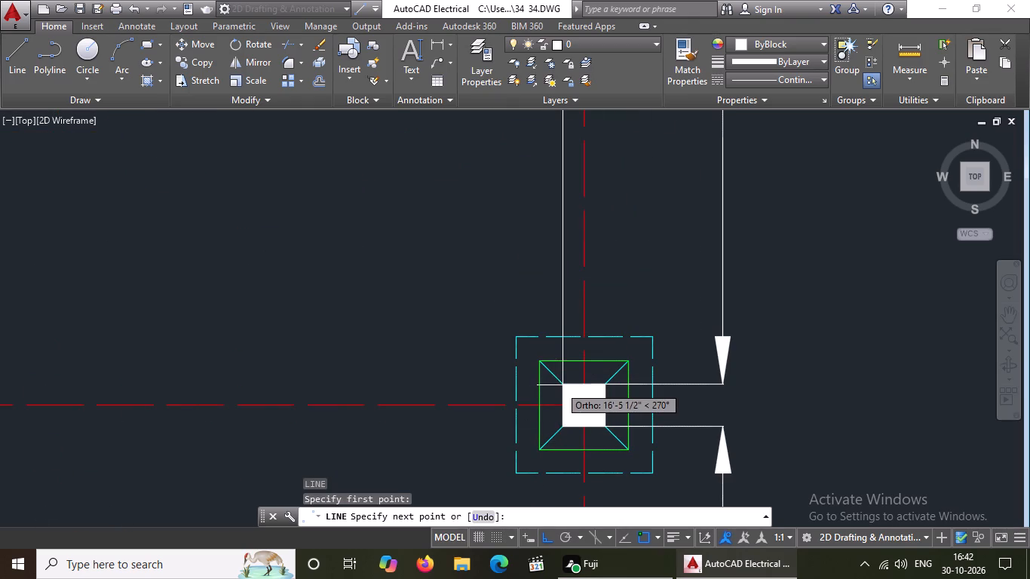
click(566, 384)
key(Return)
Draw a parallel vertical line joining the right-hand corners of the fourth column in the third row and the column directly below.
key(l)
key(Return)
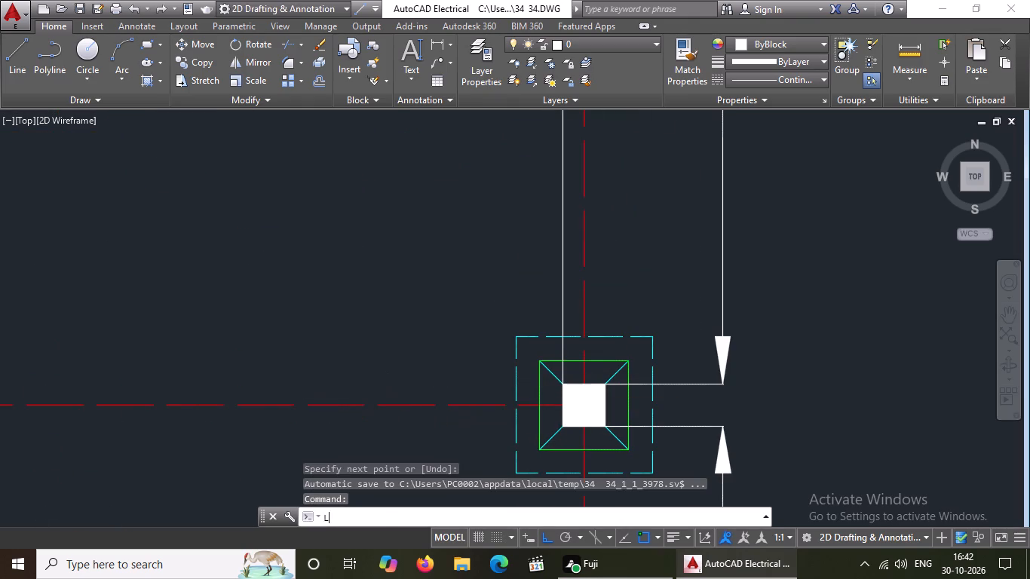
scroll(531, 438, down, 3)
scroll(544, 198, up, 1)
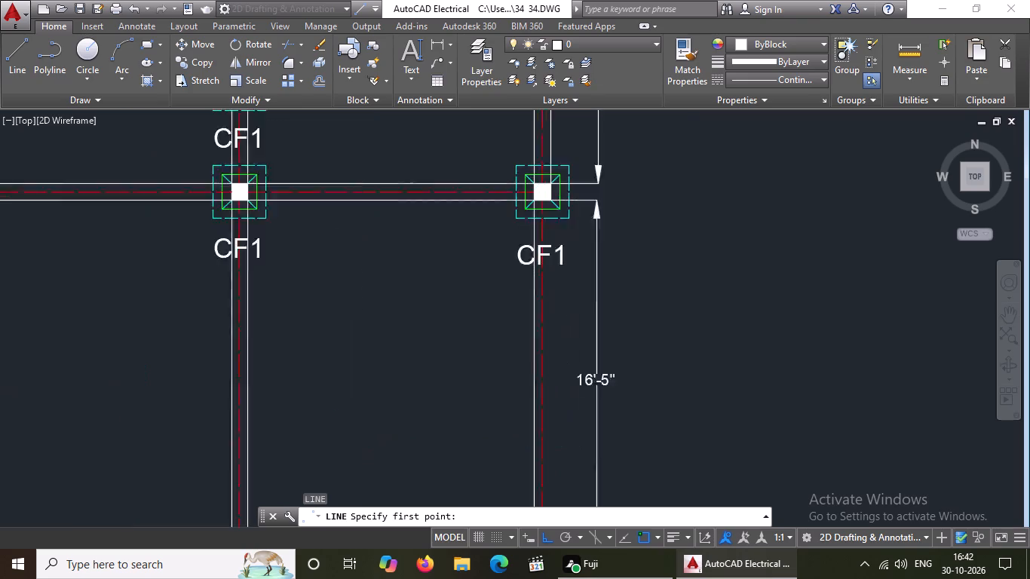
scroll(544, 198, up, 2)
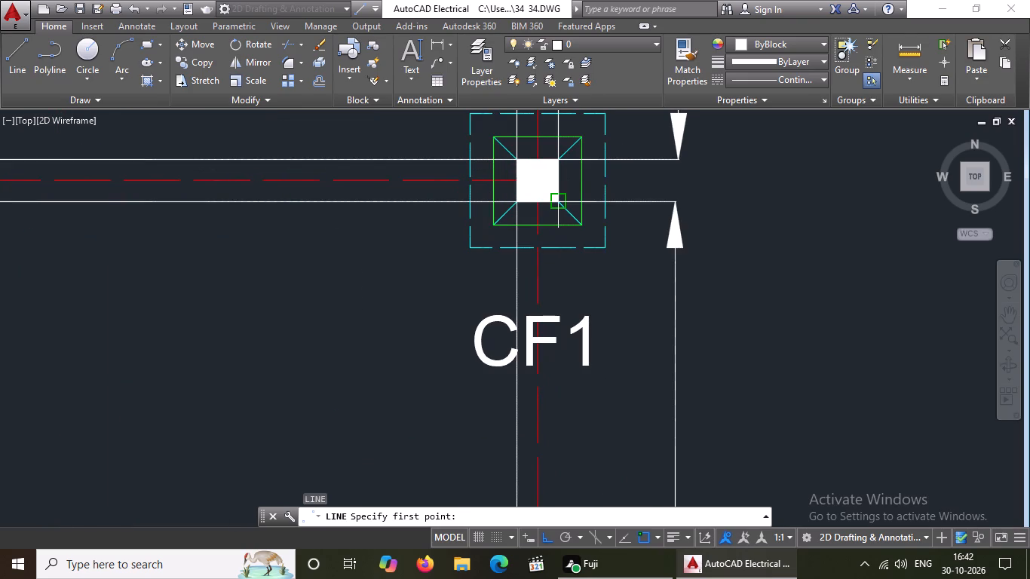
click(560, 206)
scroll(558, 217, down, 3)
scroll(556, 442, up, 4)
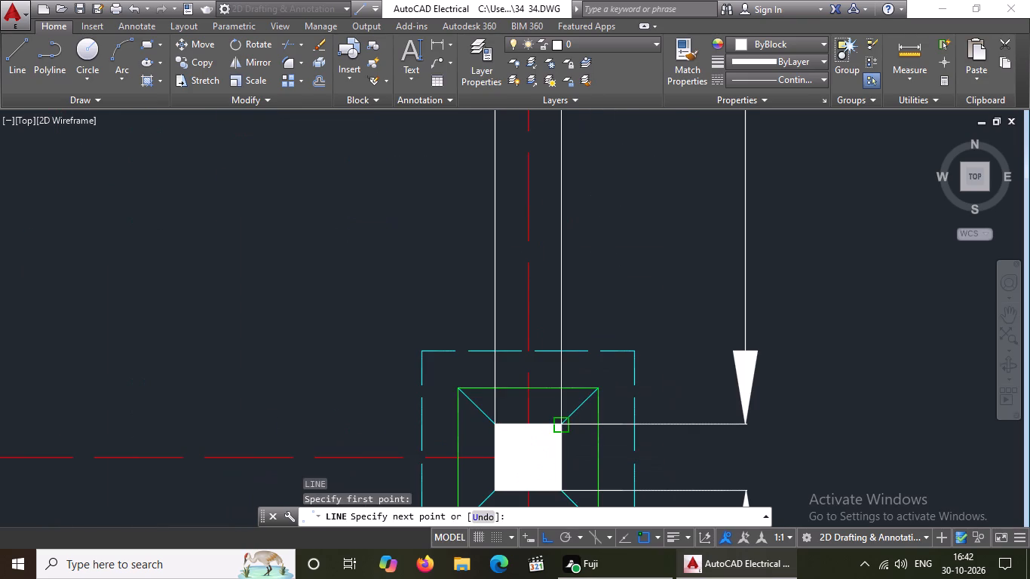
click(563, 427)
key(Return)
Draw a horizontal line about 13'-1" long joining the upper corners of the two columns at the lower end of the 16'-5" bay.
key(l)
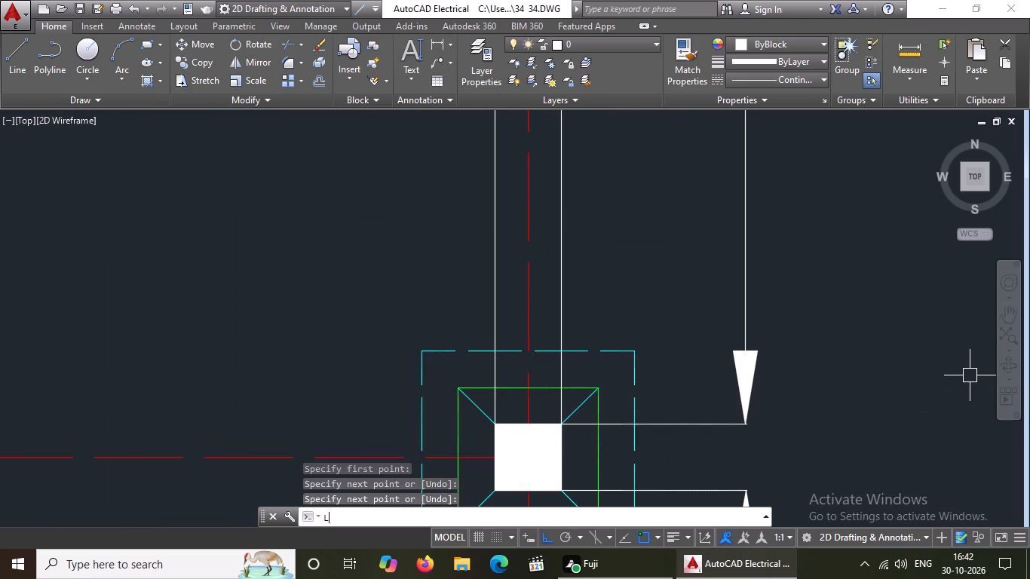
key(Return)
scroll(357, 449, down, 5)
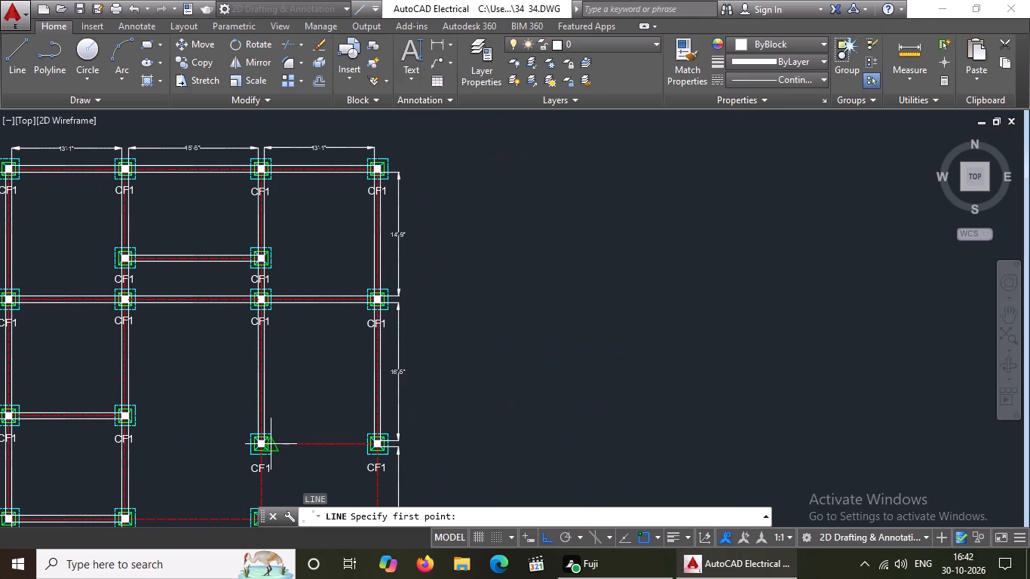
scroll(361, 376, down, 1)
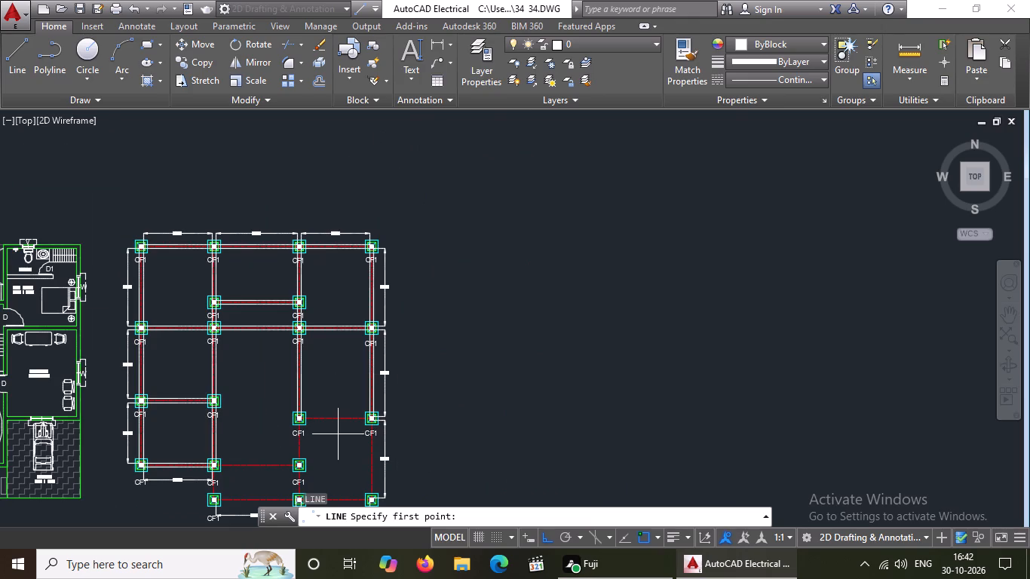
middle_drag(339, 433, 403, 369)
scroll(349, 363, up, 3)
scroll(433, 339, up, 2)
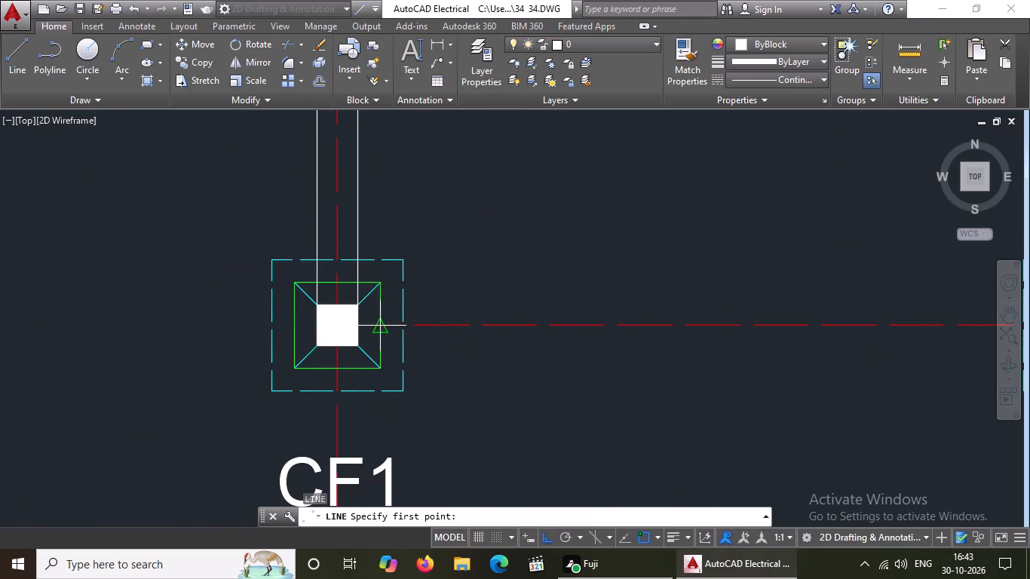
drag(354, 309, 406, 302)
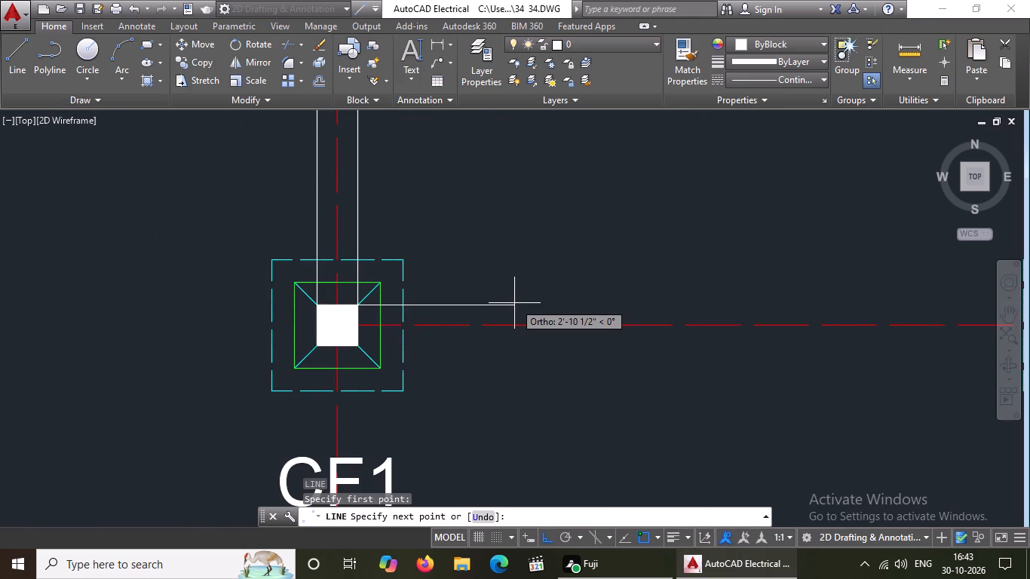
scroll(518, 310, down, 4)
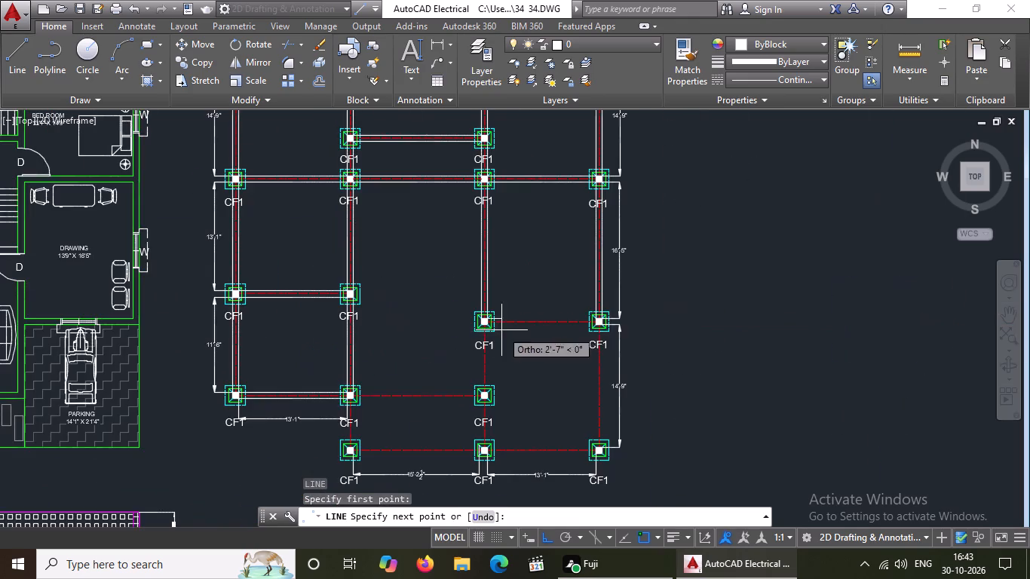
scroll(598, 300, up, 3)
scroll(578, 381, up, 3)
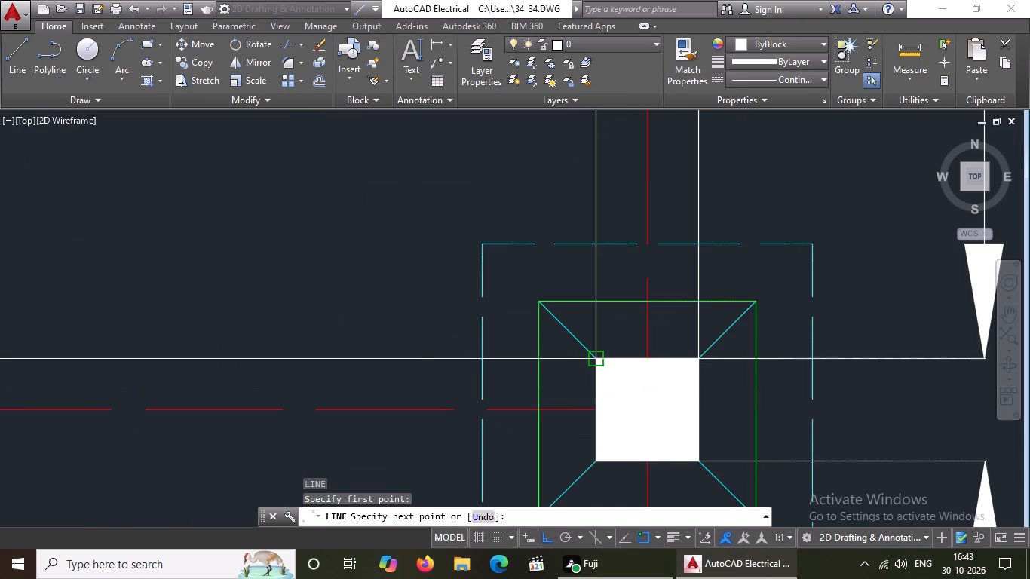
drag(602, 354, 612, 344)
key(BackSpace)
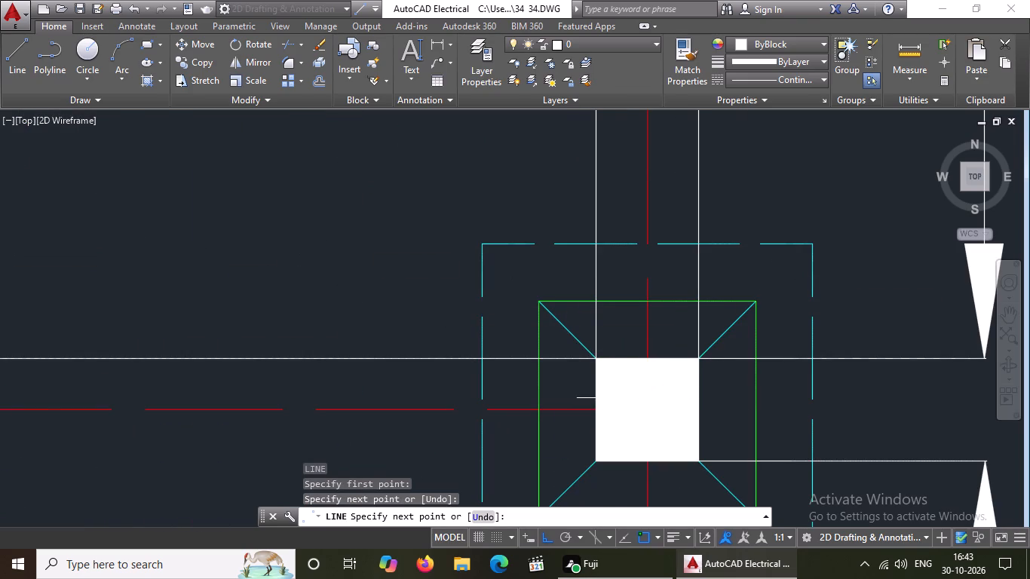
scroll(854, 422, down, 3)
key(Return)
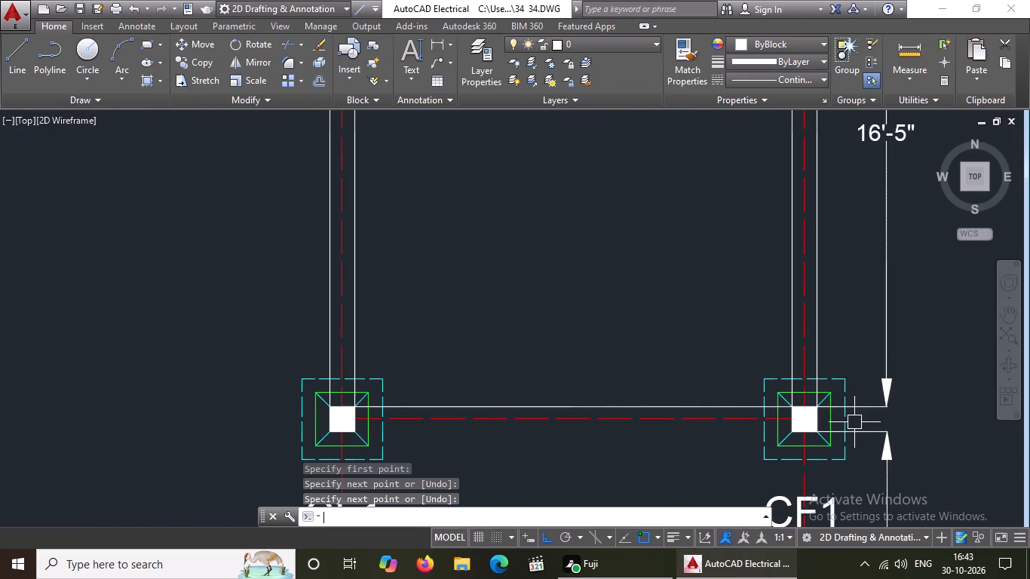
Draw a parallel horizontal line joining the lower corners of the two columns at the lower end of the 16'-5" bay.
key(l)
key(Return)
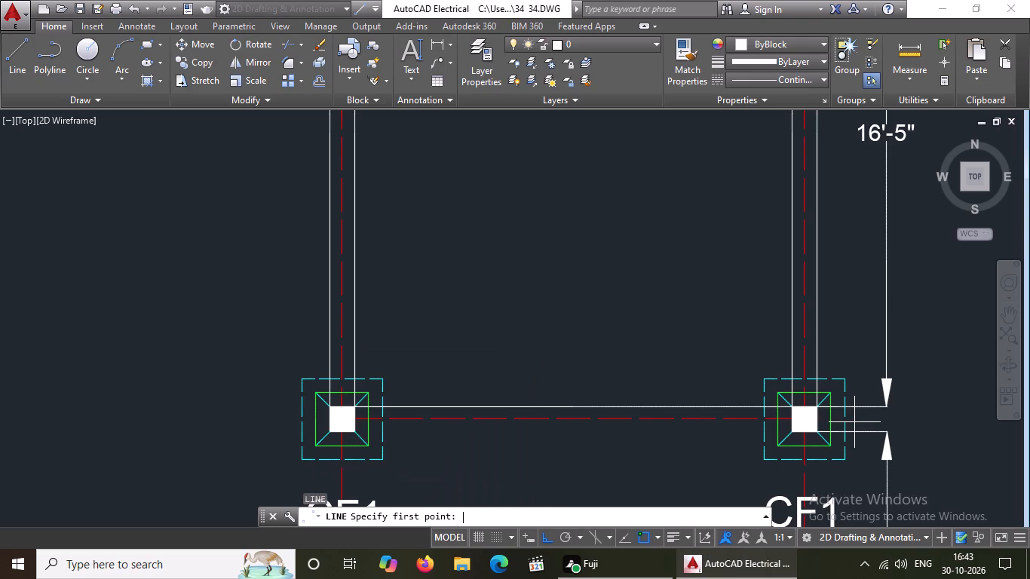
scroll(403, 423, up, 2)
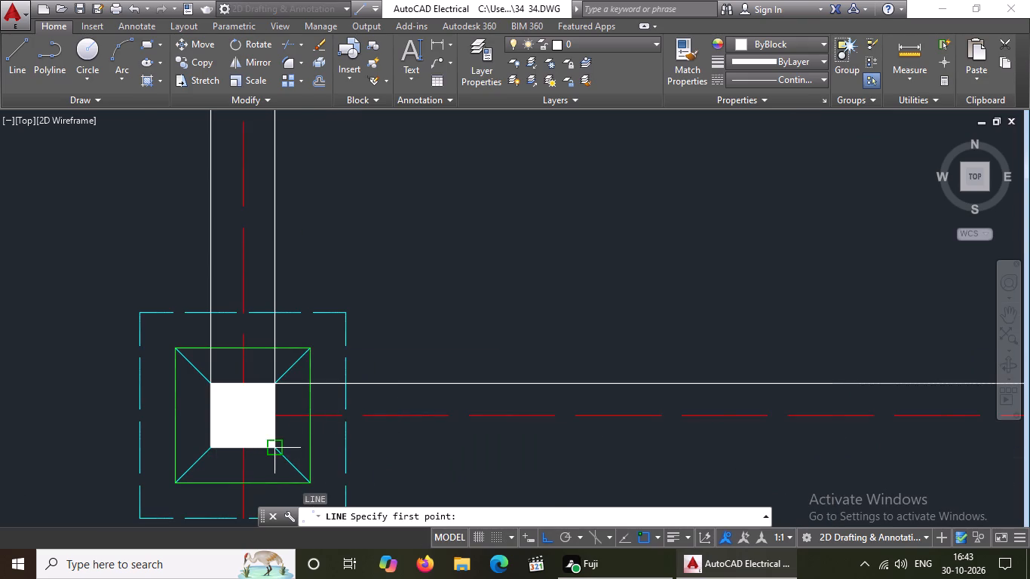
click(271, 445)
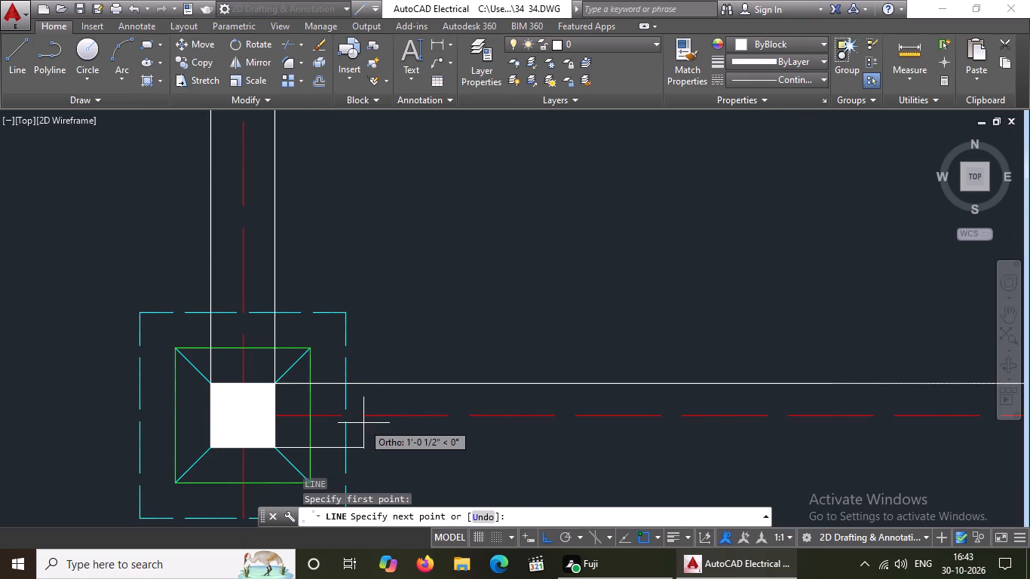
scroll(423, 488, down, 6)
scroll(507, 444, up, 7)
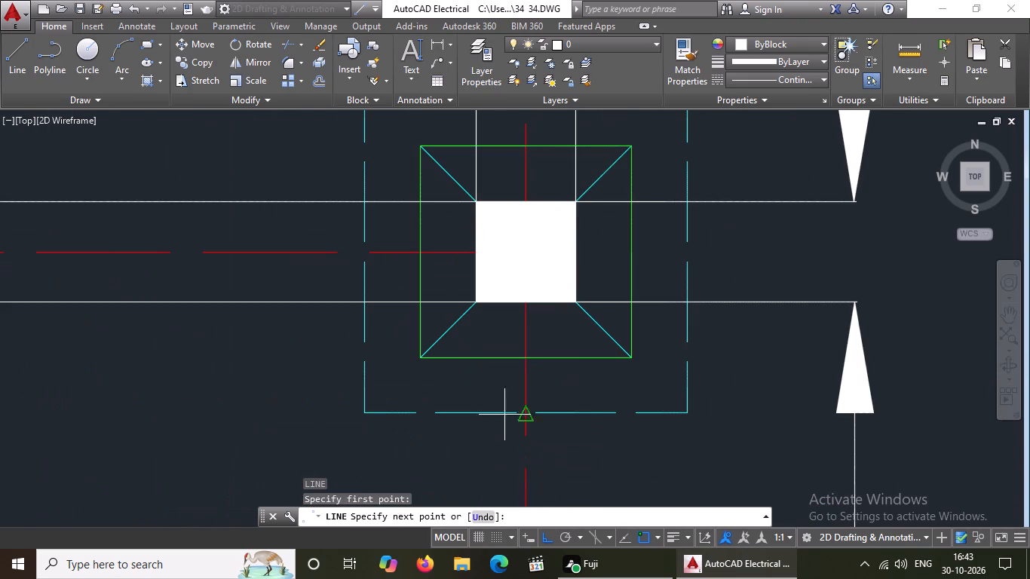
scroll(511, 332, down, 4)
scroll(483, 325, up, 3)
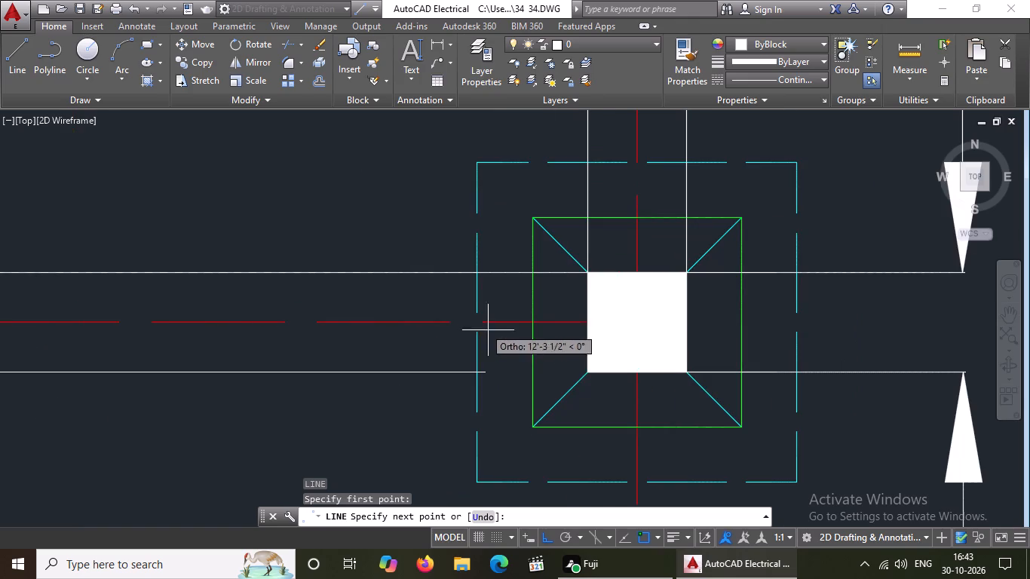
click(585, 372)
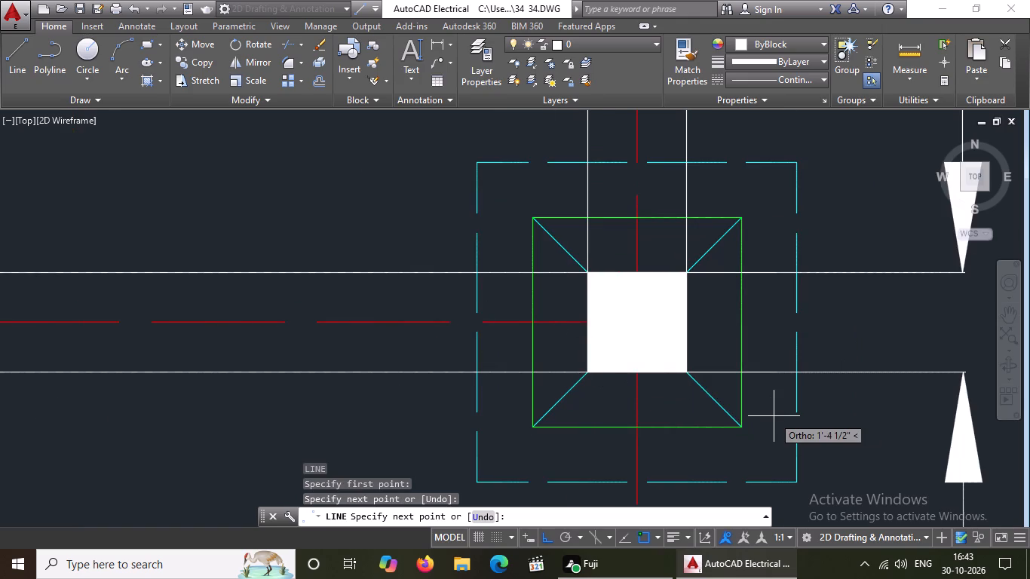
key(Return)
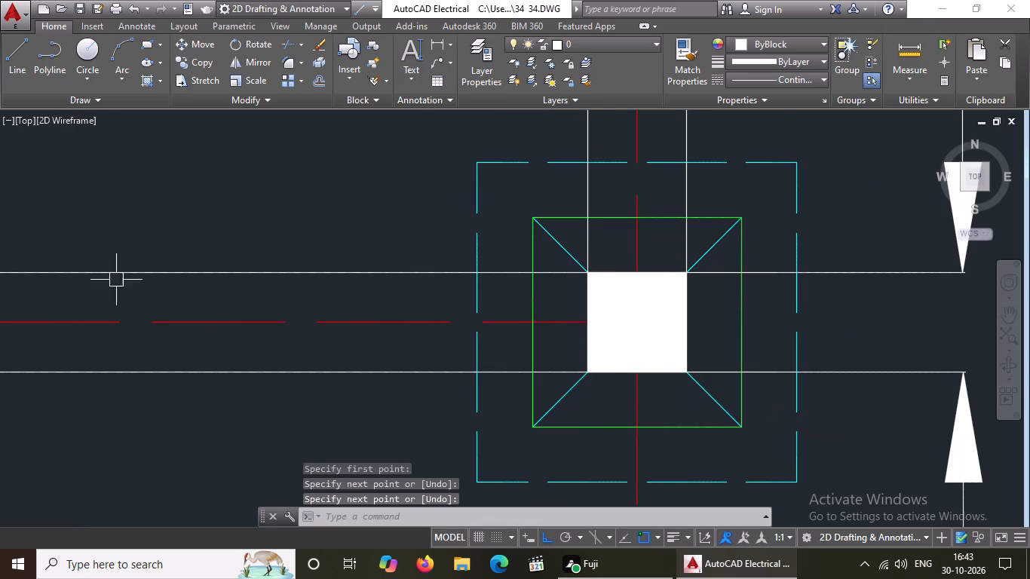
Draw a vertical line about 8' long from the lower-left corner of the 16'-5" bay's bottom-left column to the column directly below.
scroll(309, 239, down, 5)
key(l)
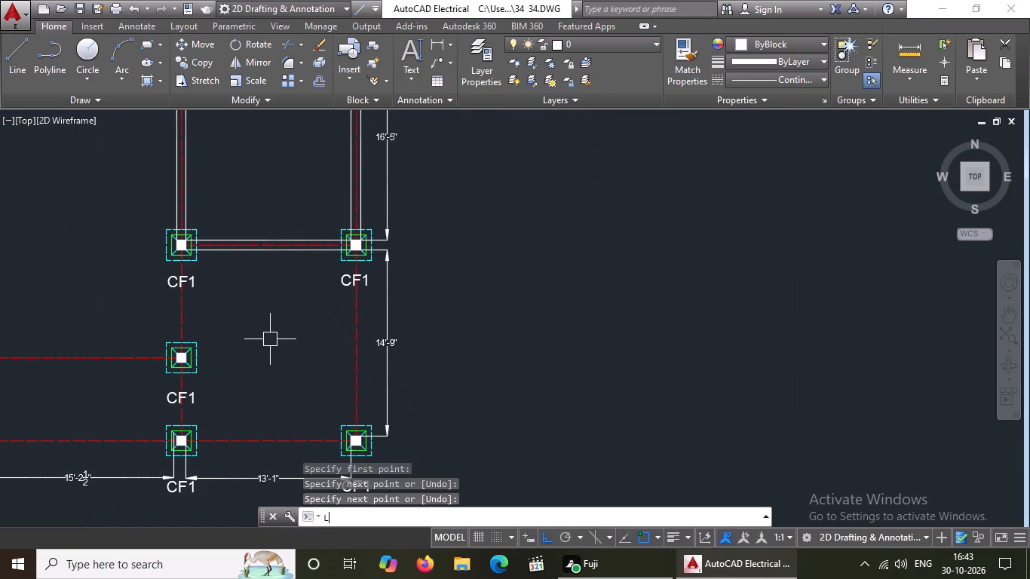
key(Return)
scroll(275, 334, down, 2)
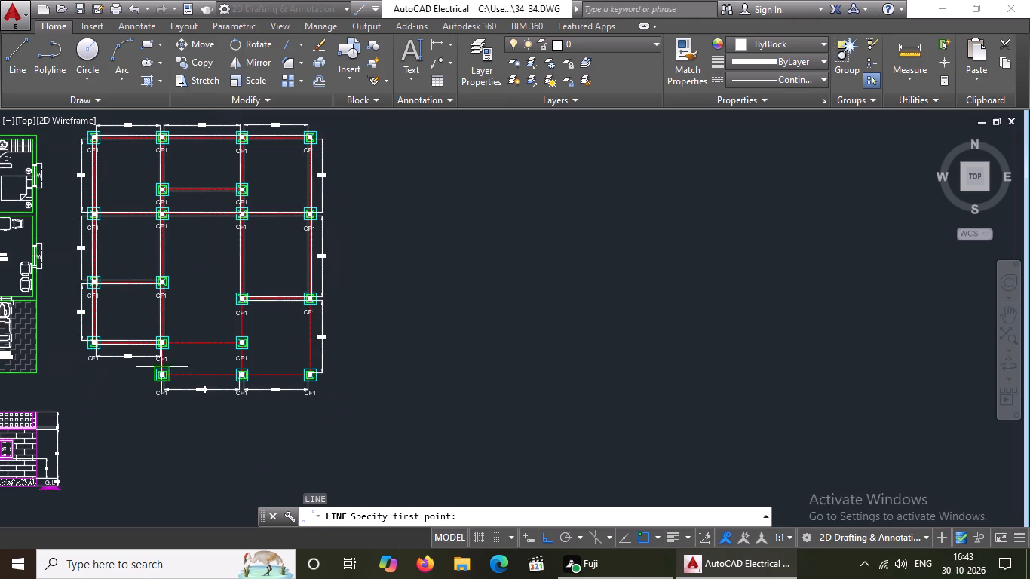
scroll(118, 351, up, 1)
scroll(255, 302, up, 2)
scroll(391, 256, up, 3)
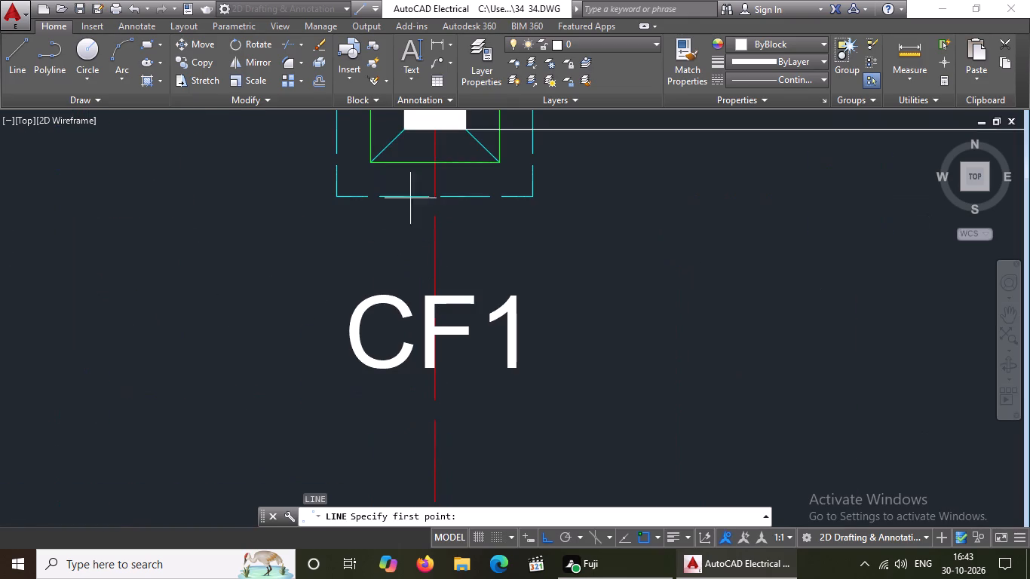
drag(403, 131, 402, 139)
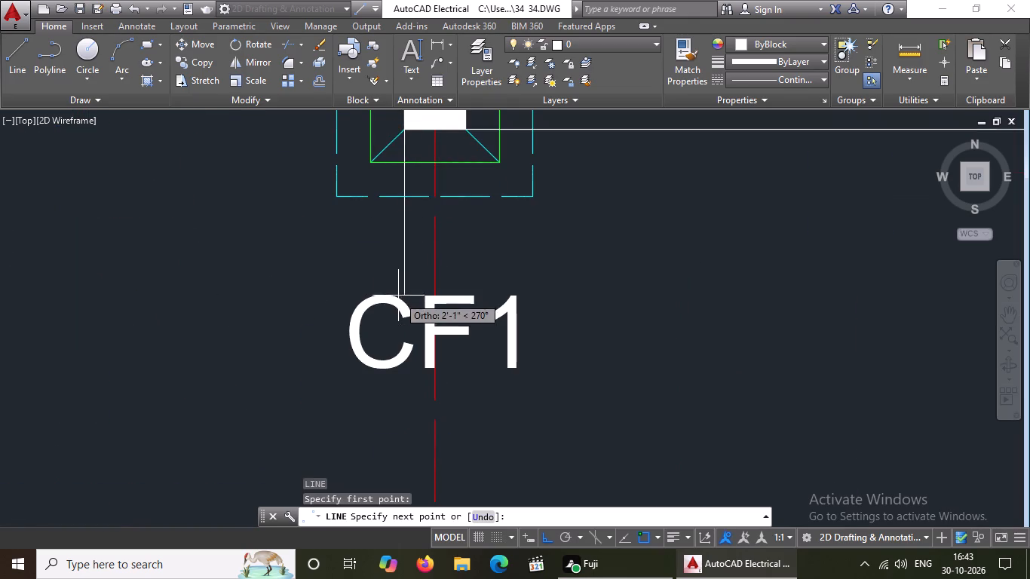
scroll(398, 295, down, 4)
scroll(398, 381, up, 3)
click(398, 345)
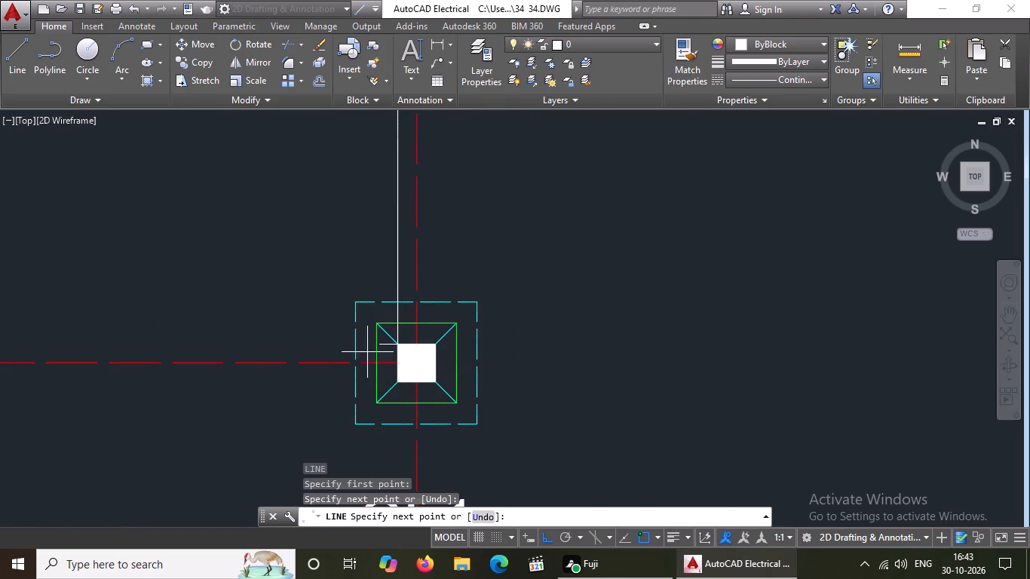
key(Return)
Draw a parallel vertical line about 8' long joining the right-hand corners of the same two columns.
key(l)
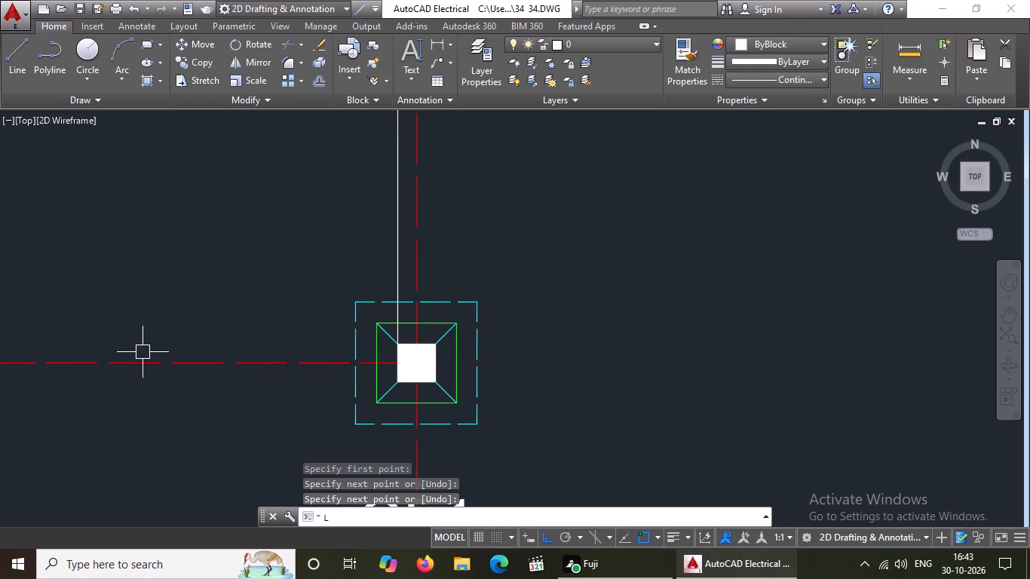
key(Return)
scroll(220, 392, down, 3)
scroll(288, 283, up, 1)
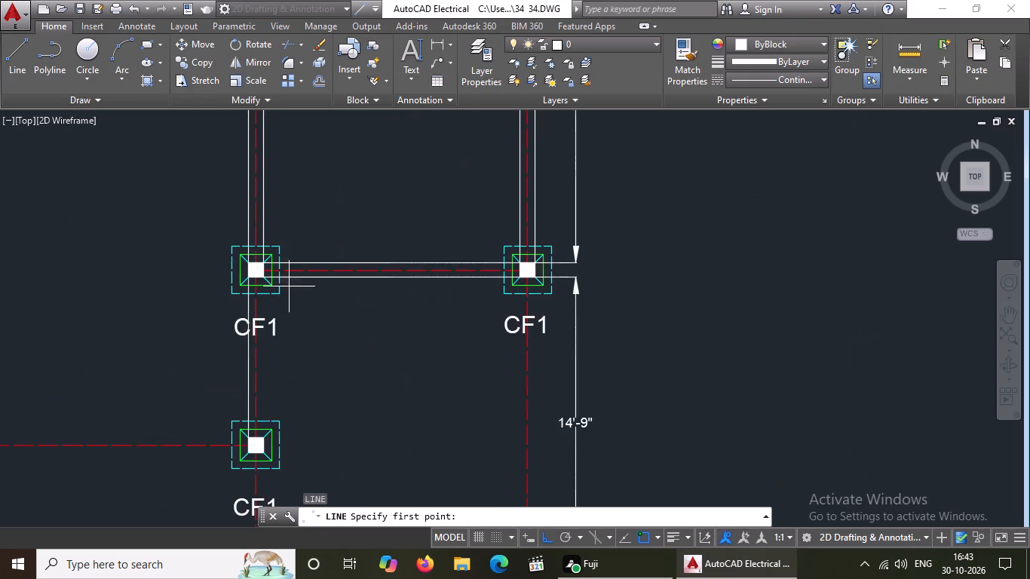
scroll(290, 288, up, 3)
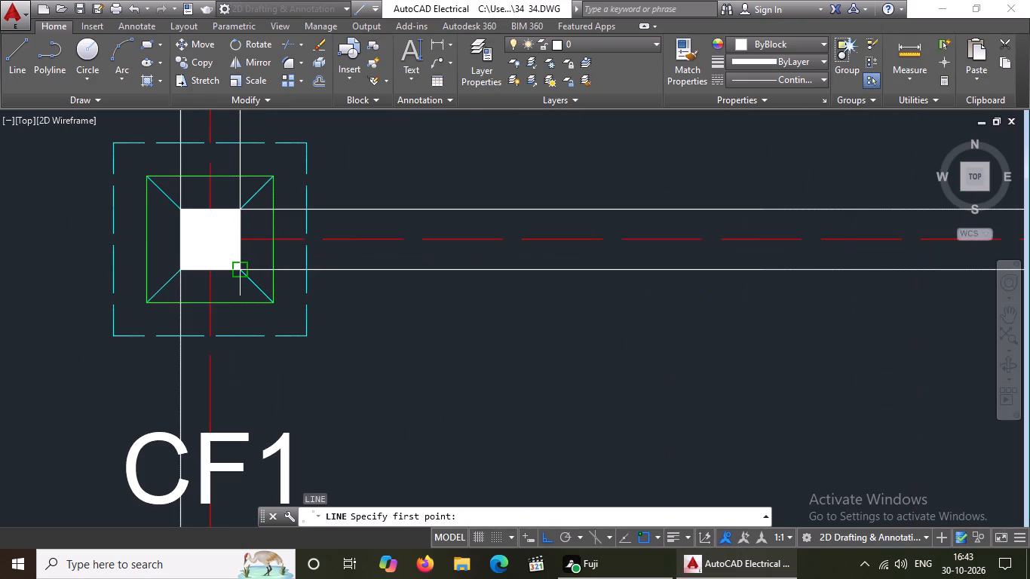
click(239, 271)
scroll(223, 347, down, 4)
scroll(211, 440, up, 3)
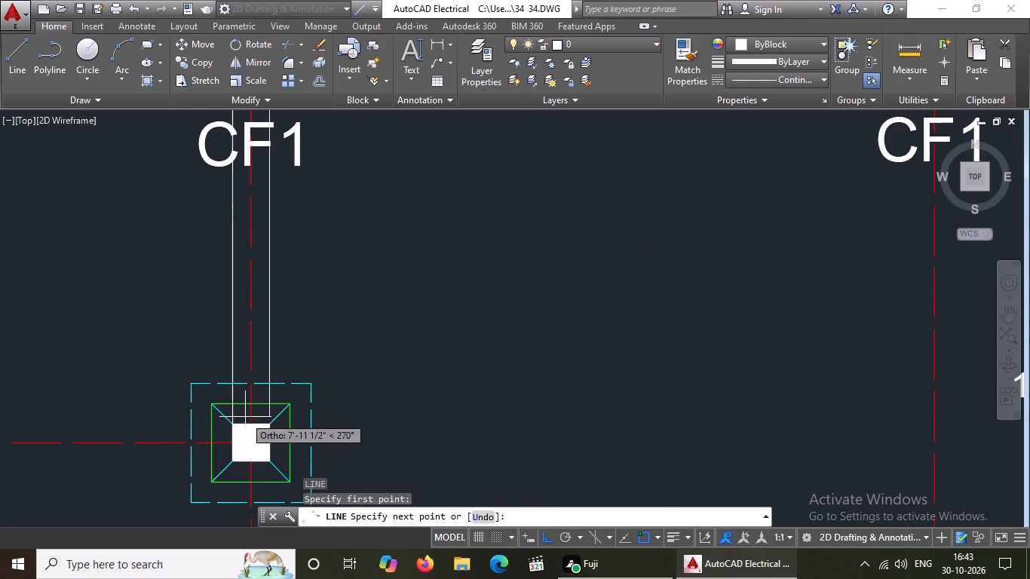
click(269, 423)
key(Return)
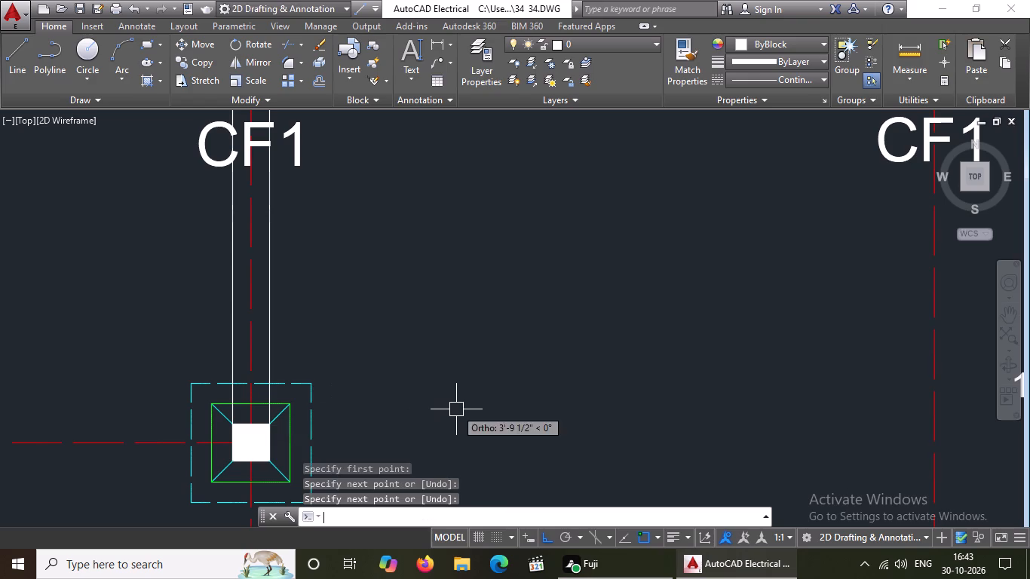
Draw a horizontal line joining the upper facing corners of the two columns in the second-lowest row across the 15'-2 1/2" bay.
key(l)
key(Return)
scroll(456, 409, up, 1)
scroll(453, 426, down, 3)
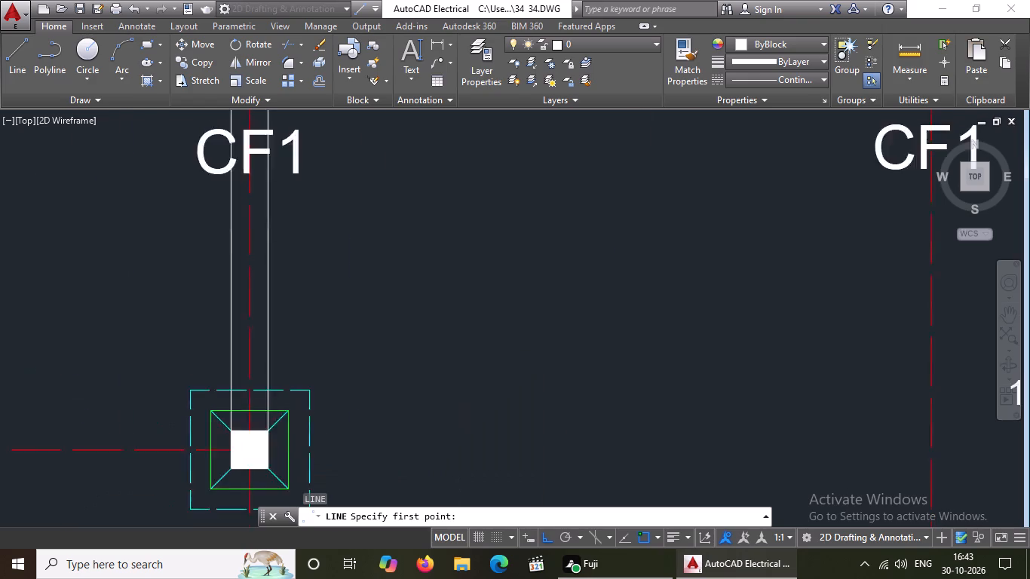
scroll(452, 427, down, 2)
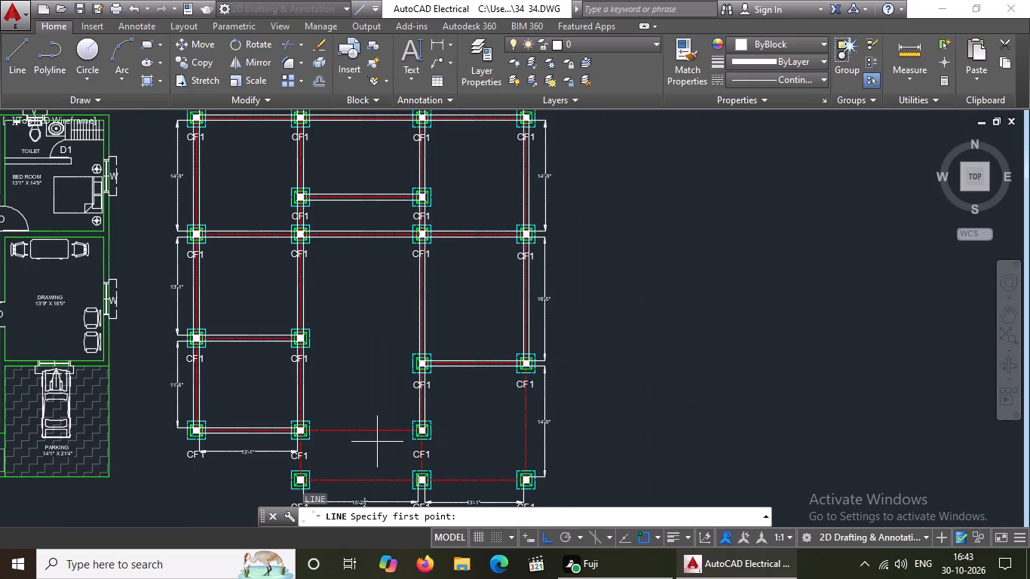
scroll(302, 440, up, 3)
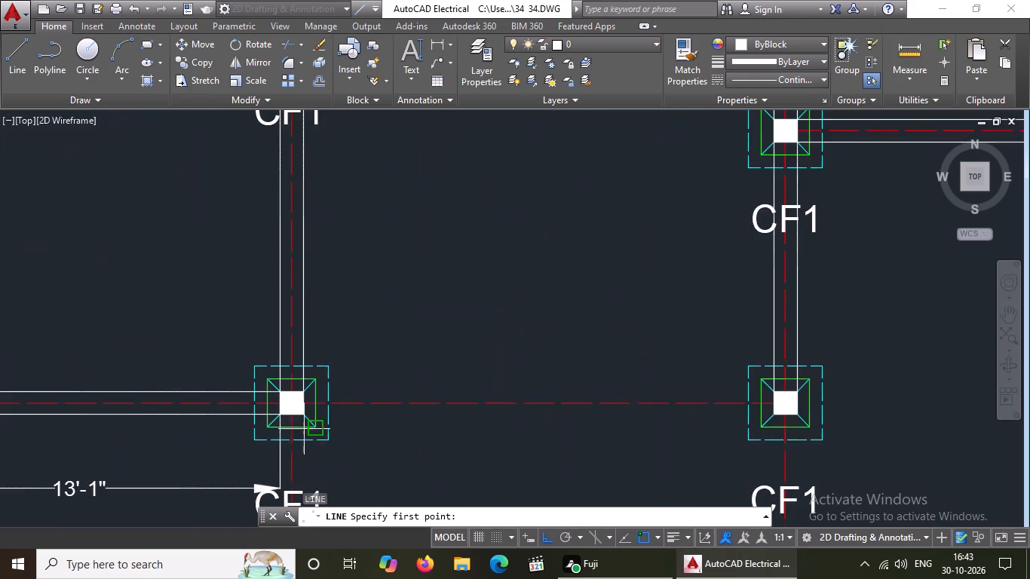
scroll(322, 421, up, 2)
click(269, 343)
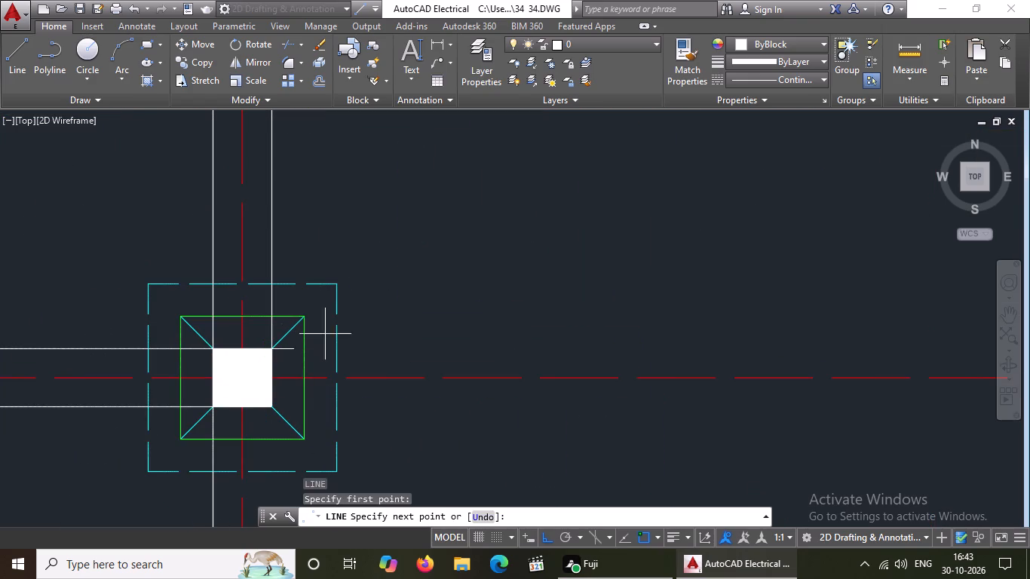
scroll(524, 344, down, 3)
scroll(746, 340, up, 3)
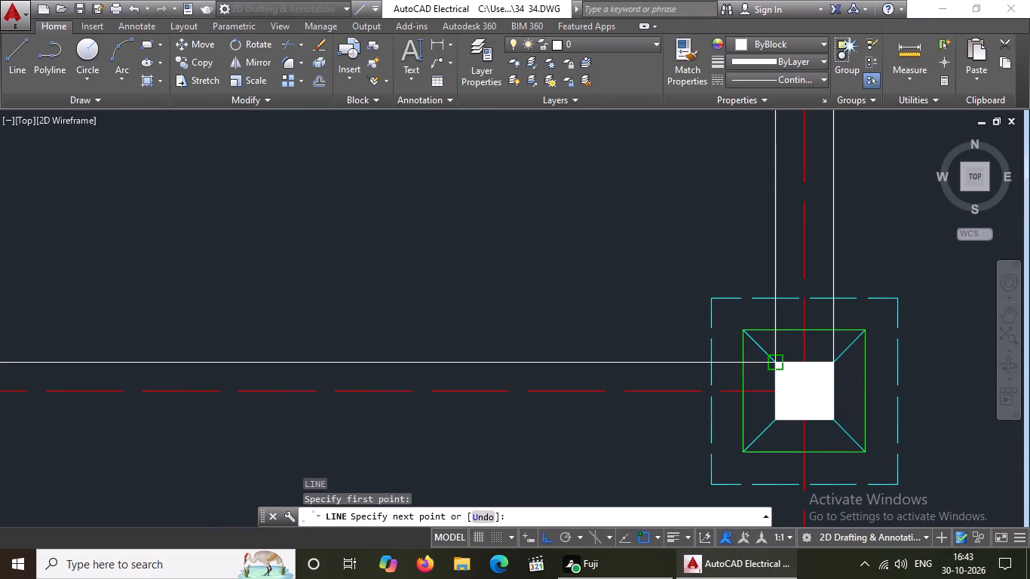
click(774, 359)
key(Return)
Draw a parallel horizontal line joining the lower facing corners of the same two columns across the 15'-2 1/2" bay.
key(l)
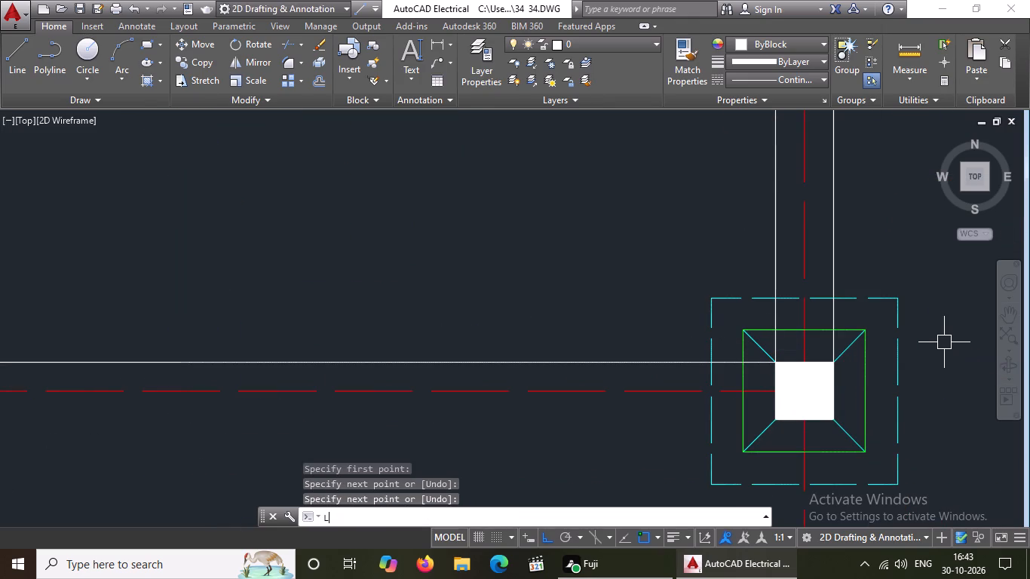
key(Return)
scroll(818, 335, down, 3)
scroll(592, 348, up, 2)
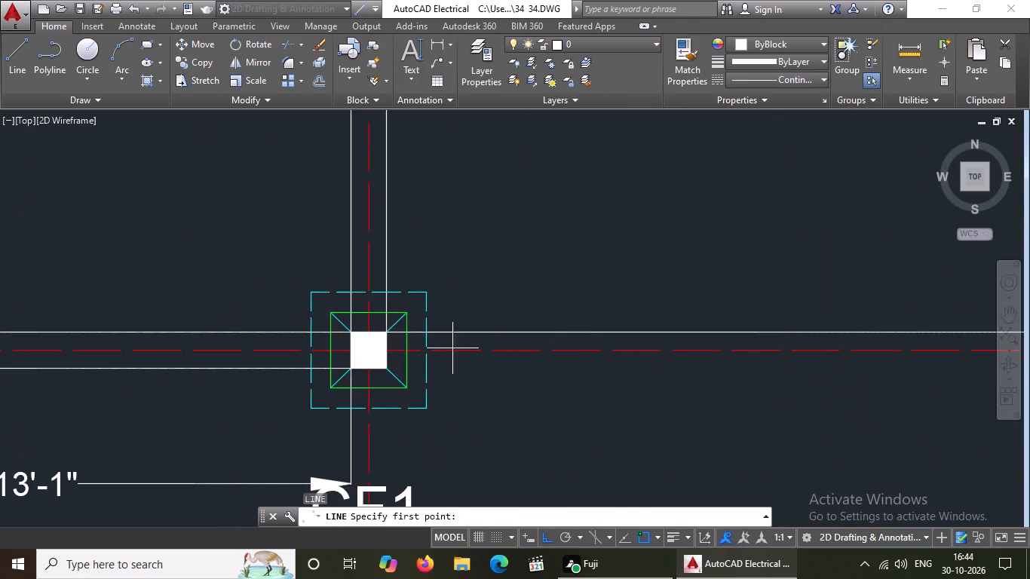
scroll(407, 364, up, 2)
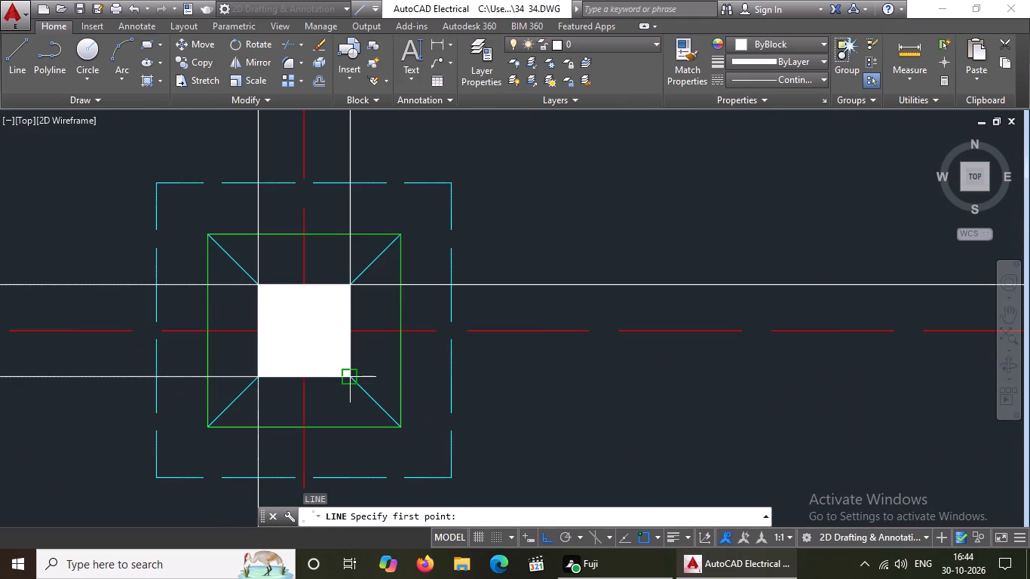
click(353, 378)
scroll(385, 369, down, 3)
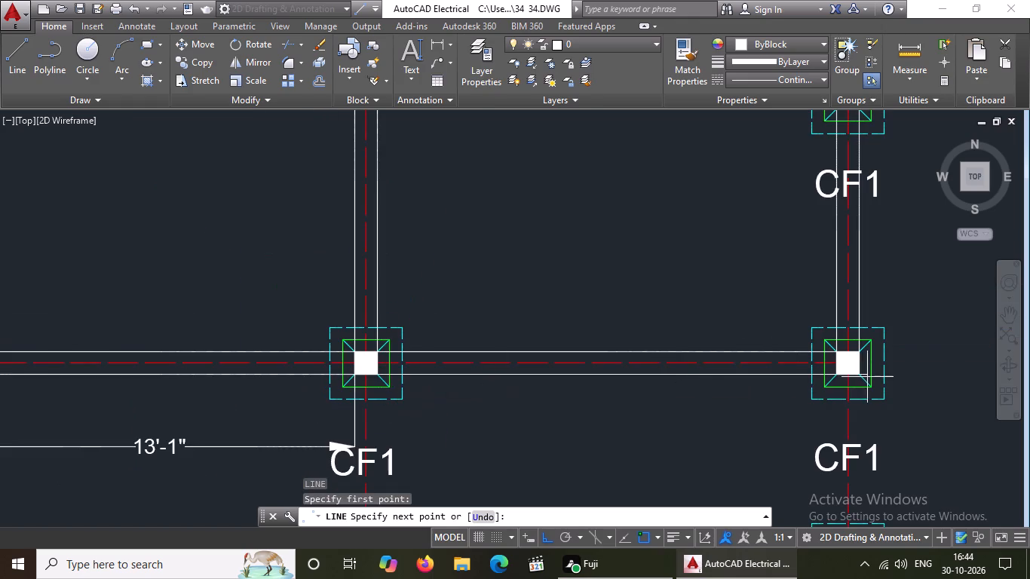
scroll(867, 377, up, 3)
drag(743, 375, 759, 449)
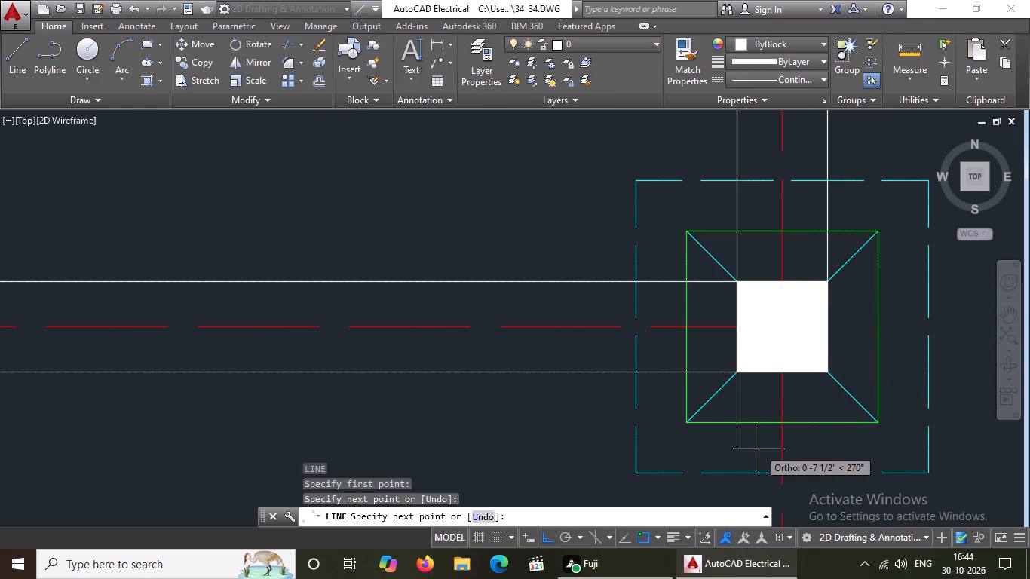
key(Return)
Draw a vertical line about 14'-9" long joining the left-hand corners of the two columns of the 14'-9" bay.
key(l)
key(Return)
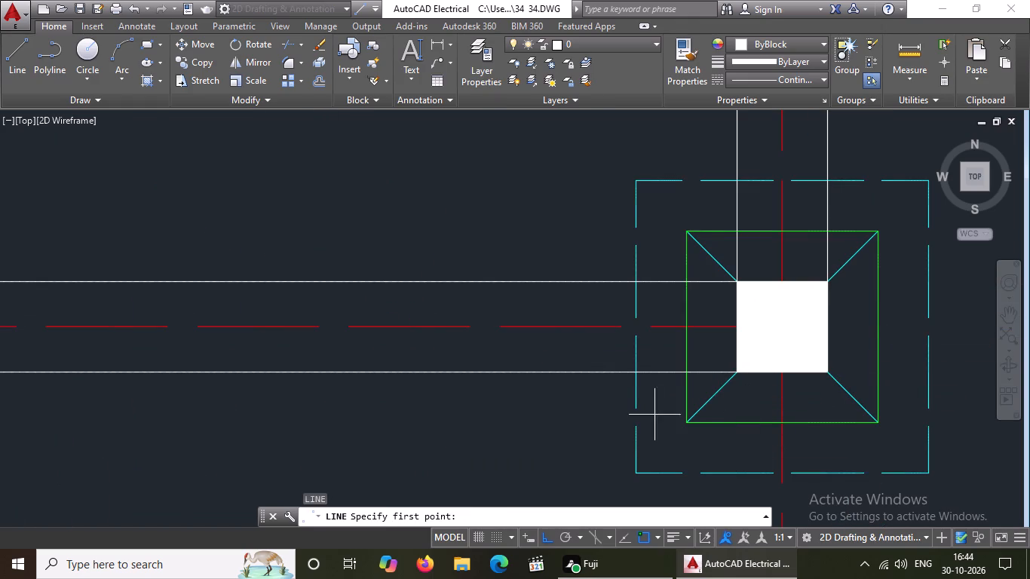
scroll(401, 345, down, 6)
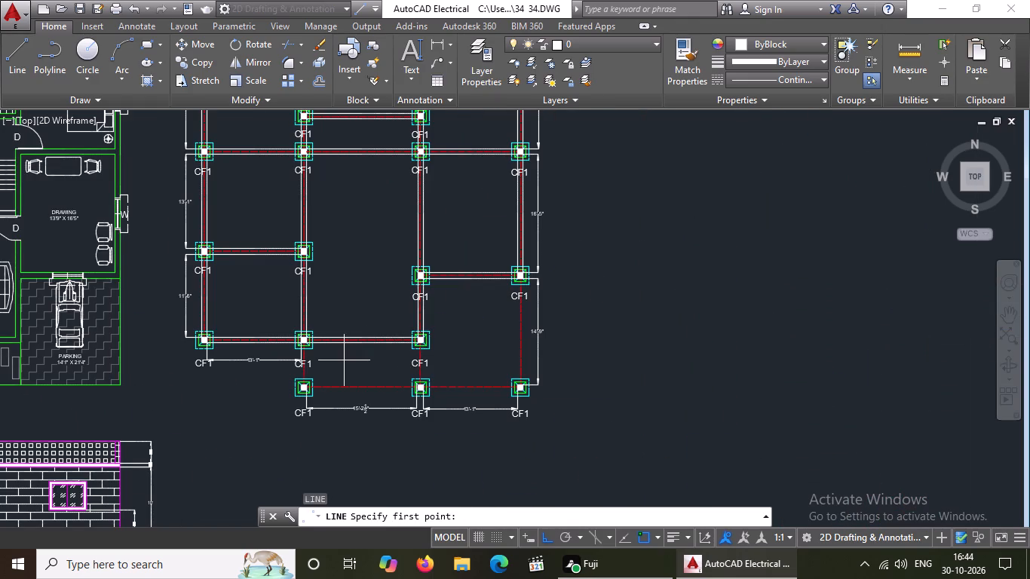
scroll(534, 317, up, 2)
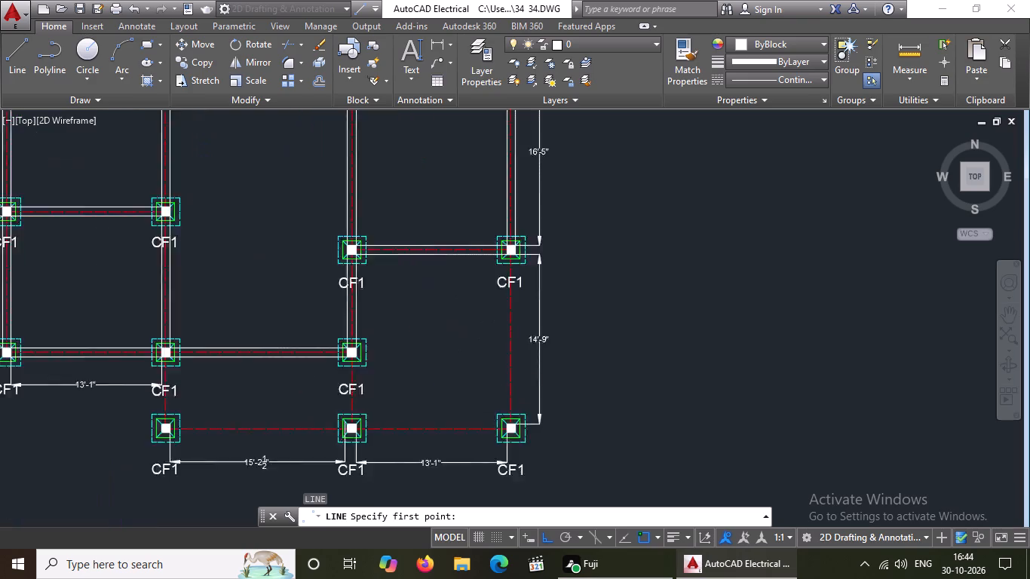
scroll(534, 317, up, 2)
scroll(437, 250, down, 3)
scroll(421, 246, up, 2)
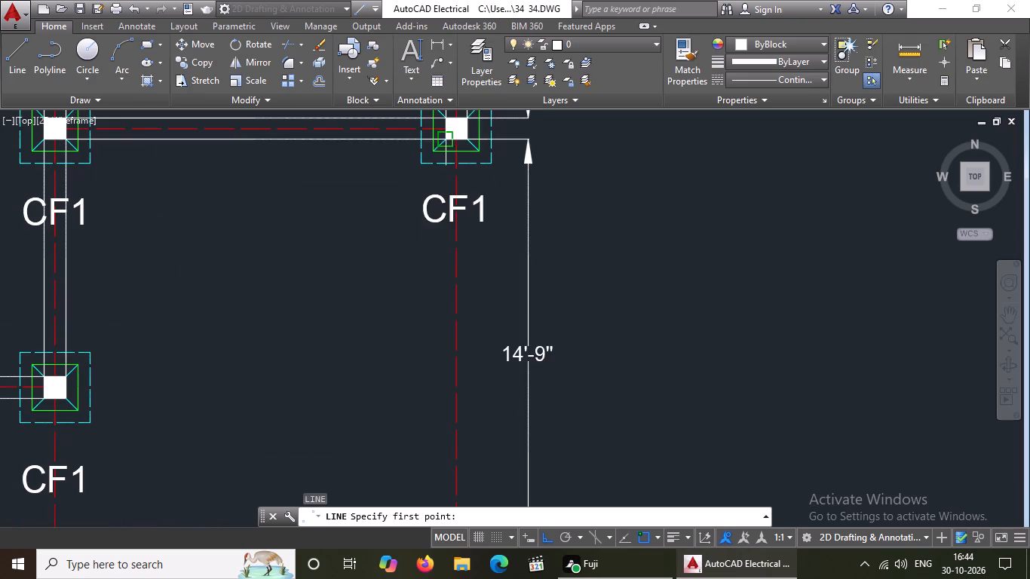
scroll(455, 134, up, 3)
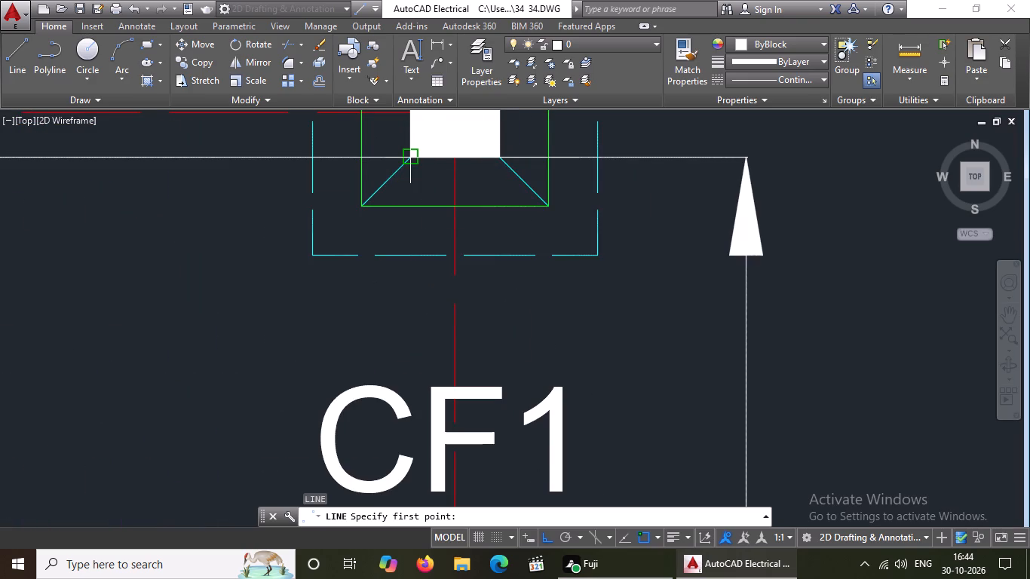
click(407, 156)
scroll(407, 277, down, 6)
scroll(395, 375, up, 4)
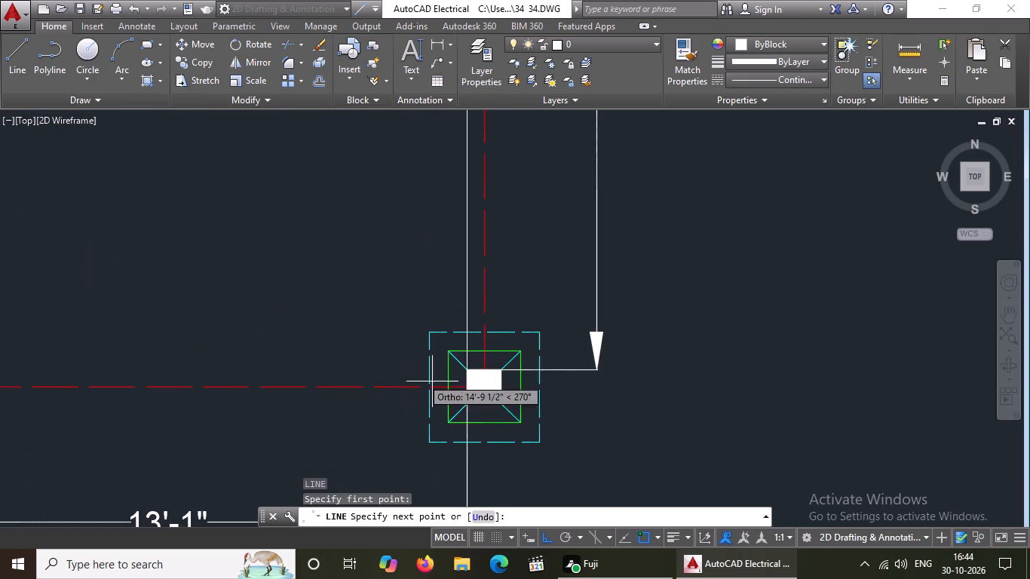
click(467, 363)
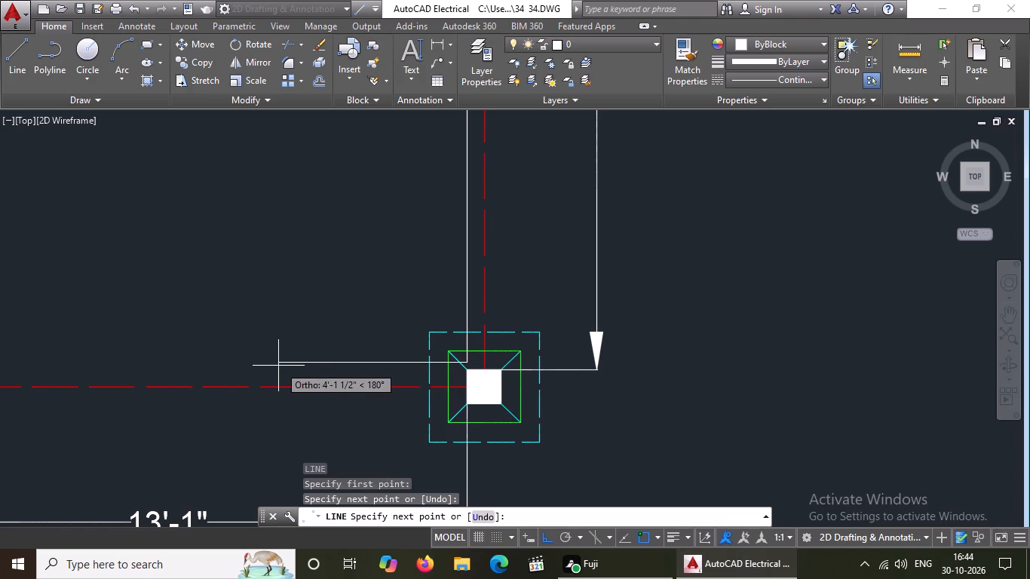
key(ctrl+z)
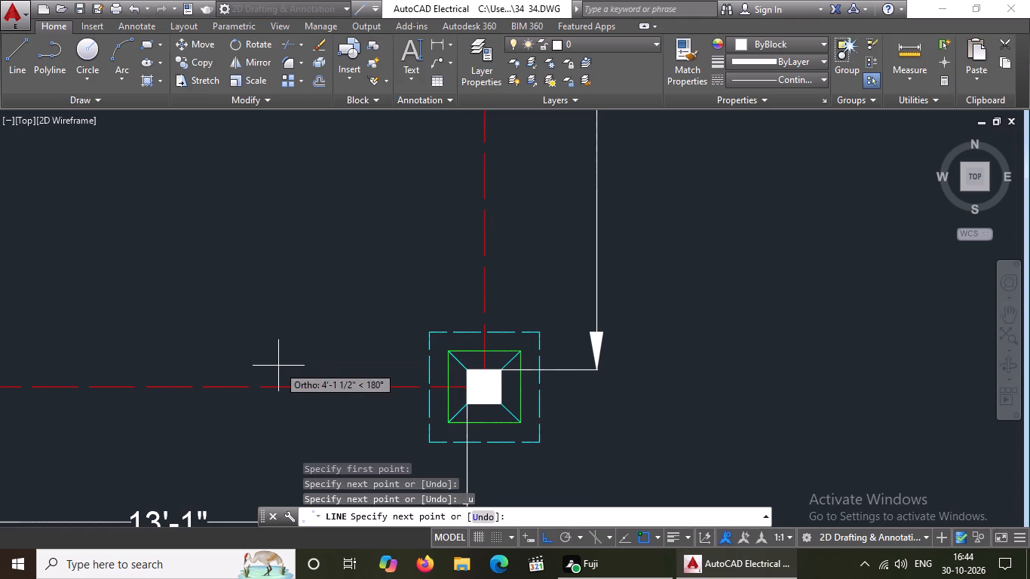
click(466, 366)
key(Return)
Draw a parallel vertical line about 14'-9" long joining the right-hand corners of the same two columns of the 14'-9" bay.
key(l)
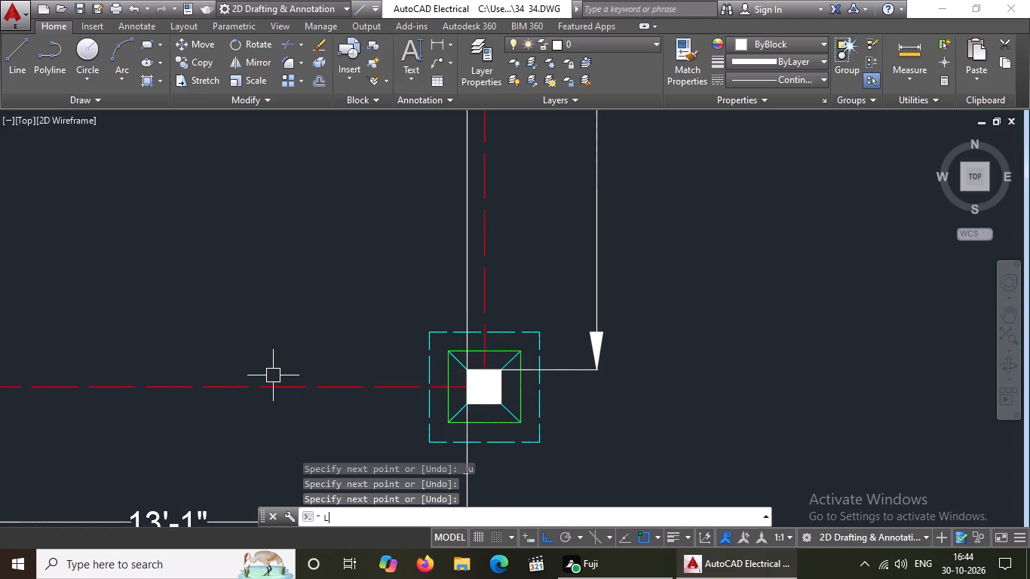
key(Return)
scroll(473, 434, down, 2)
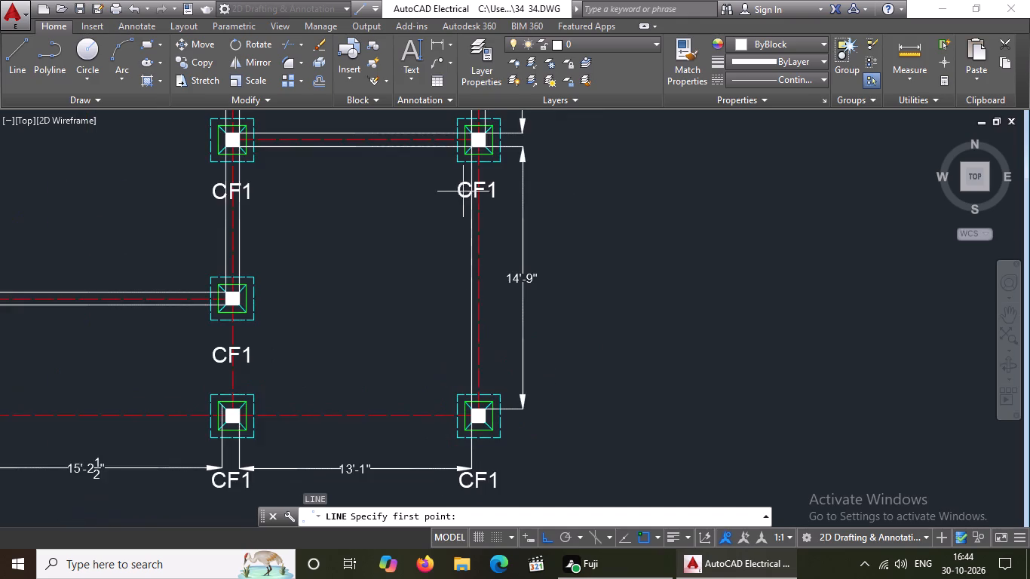
scroll(499, 176, up, 2)
scroll(462, 170, down, 2)
scroll(455, 158, up, 3)
scroll(455, 149, down, 2)
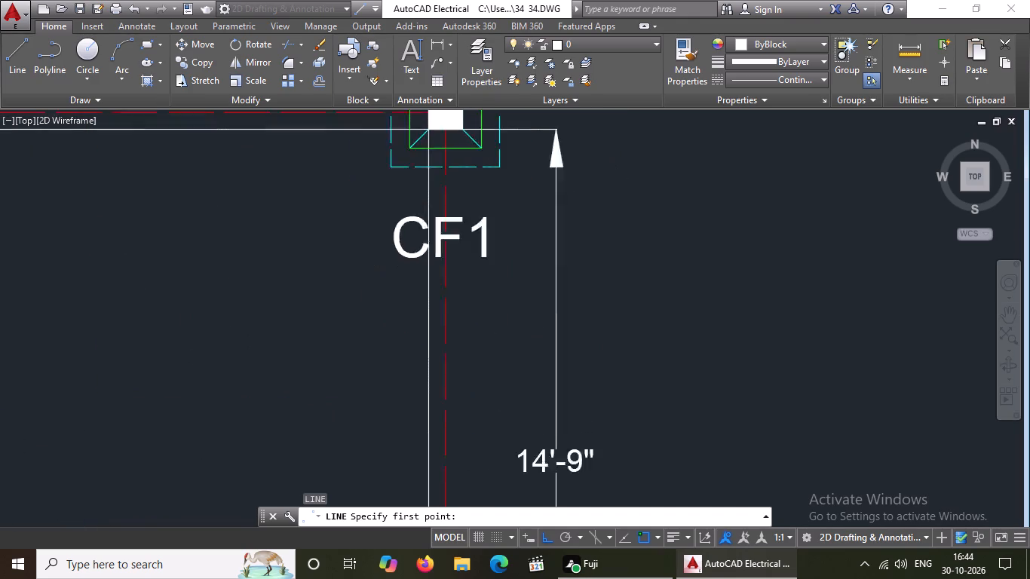
scroll(455, 149, down, 1)
scroll(461, 114, up, 4)
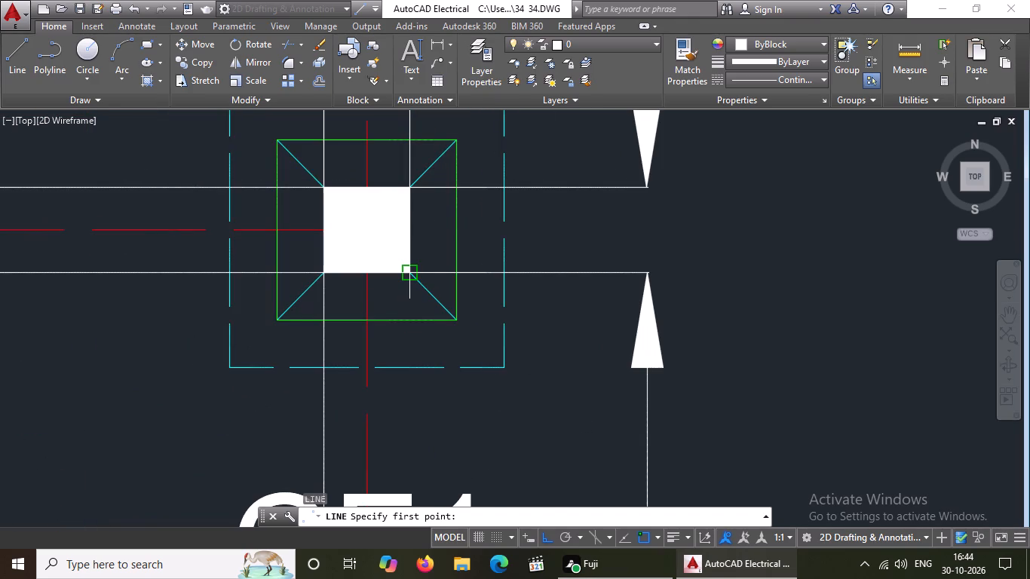
click(409, 271)
scroll(421, 259, down, 5)
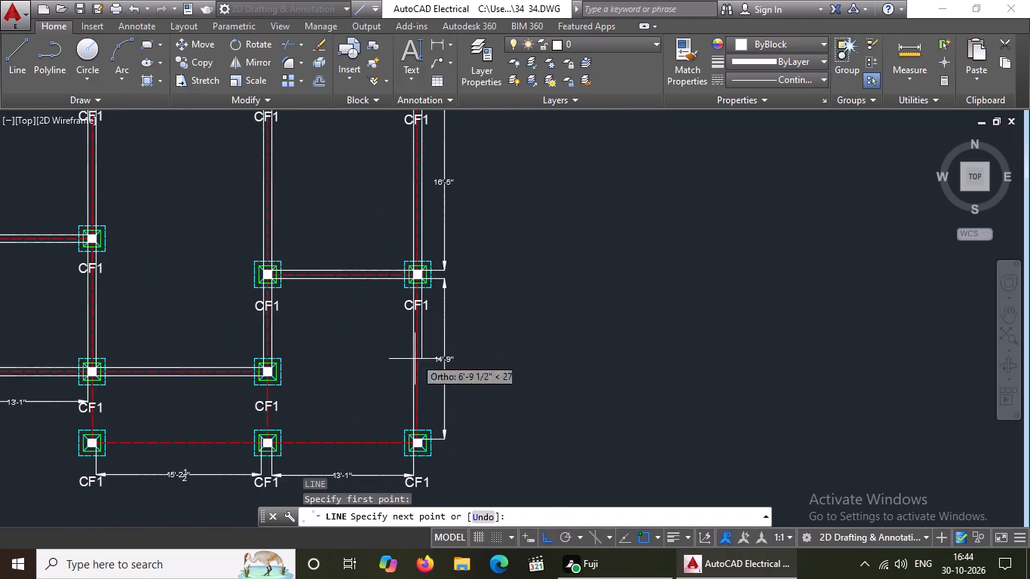
scroll(424, 458, up, 4)
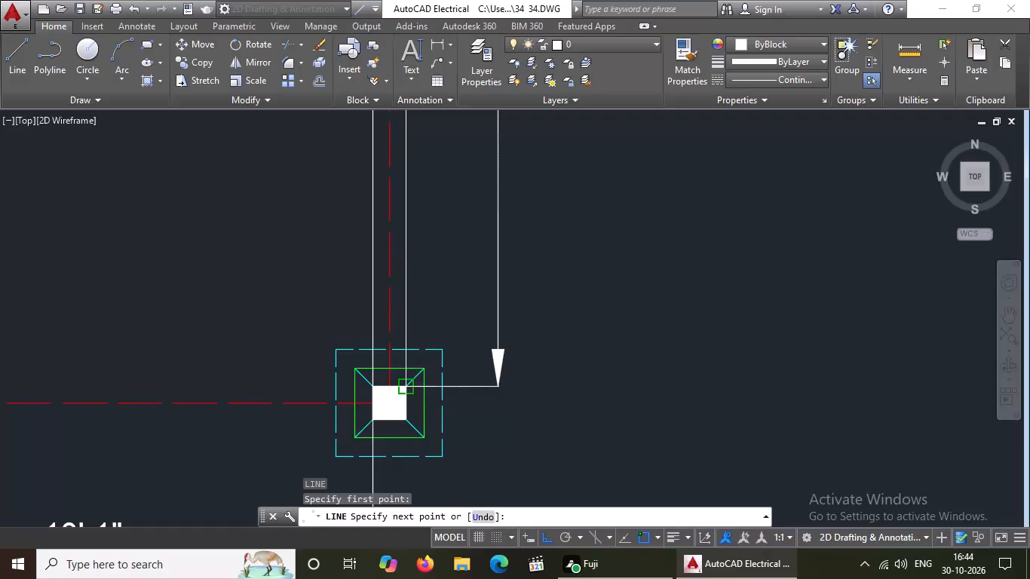
drag(412, 382, 430, 376)
key(Return)
Draw a vertical line from the lower-left corner of the column left of the 15'-2 1/2" bay to the bottom-row column directly below.
key(l)
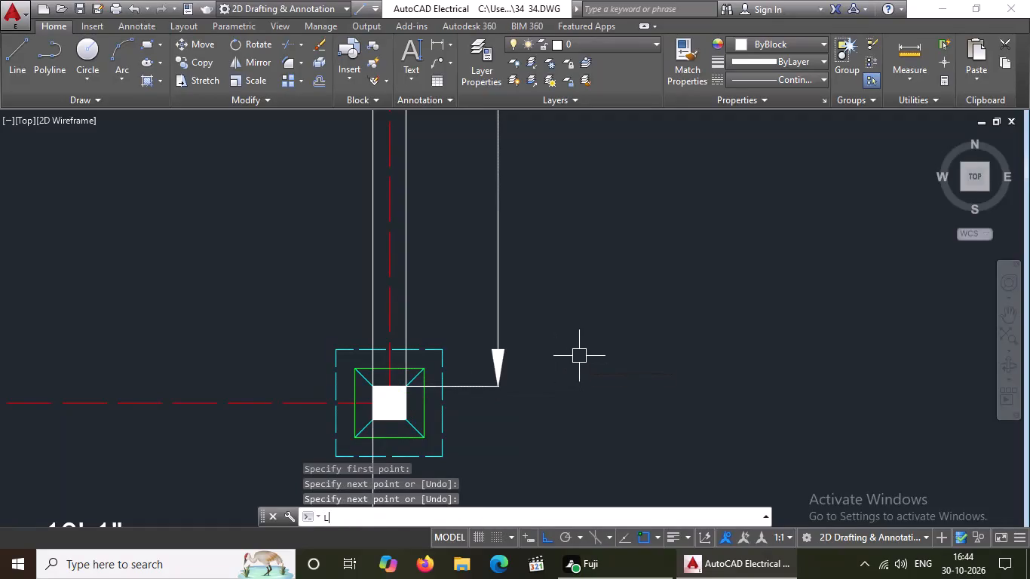
key(Return)
scroll(536, 378, down, 2)
scroll(270, 392, up, 2)
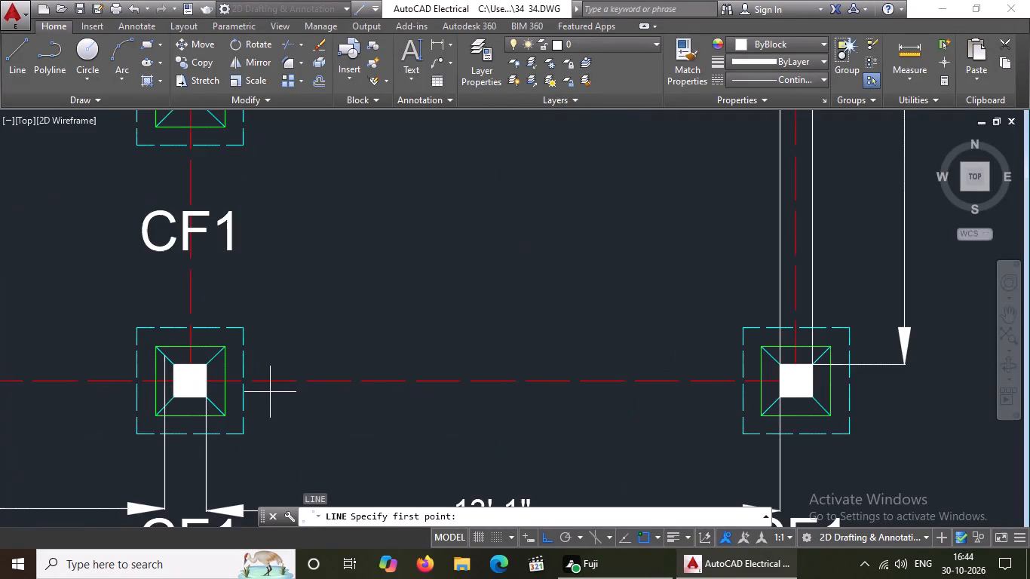
scroll(269, 393, down, 6)
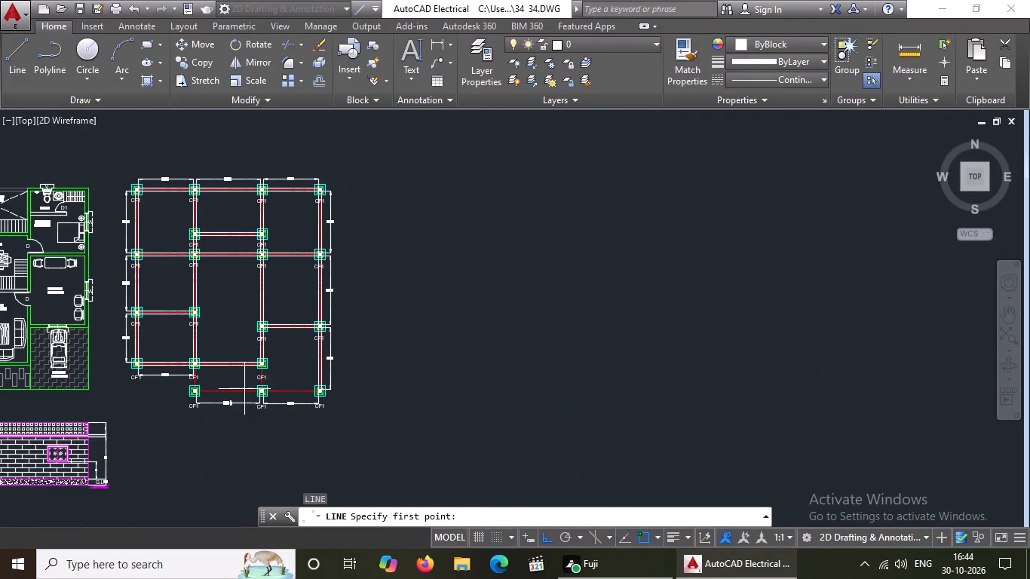
scroll(184, 380, up, 6)
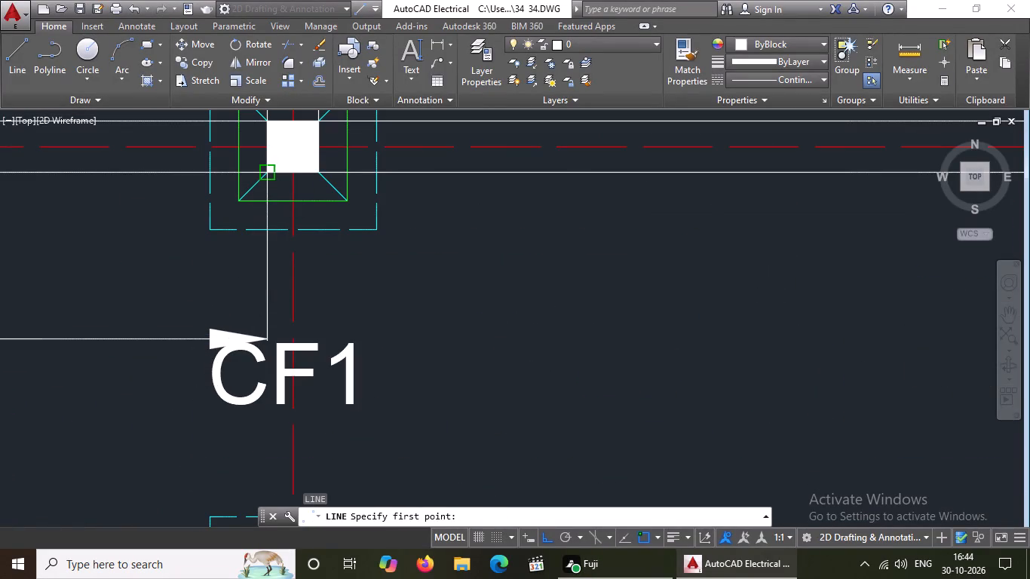
click(265, 170)
scroll(240, 312, down, 4)
scroll(231, 351, up, 3)
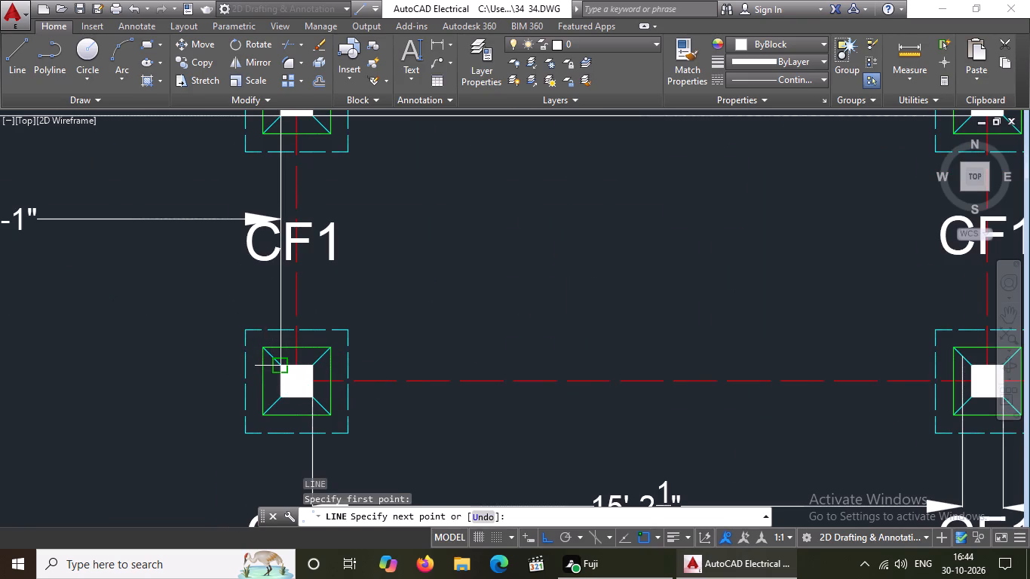
click(281, 363)
key(Return)
Draw a parallel vertical line about 5'-8" long joining the right-hand corners of the same two columns.
key(l)
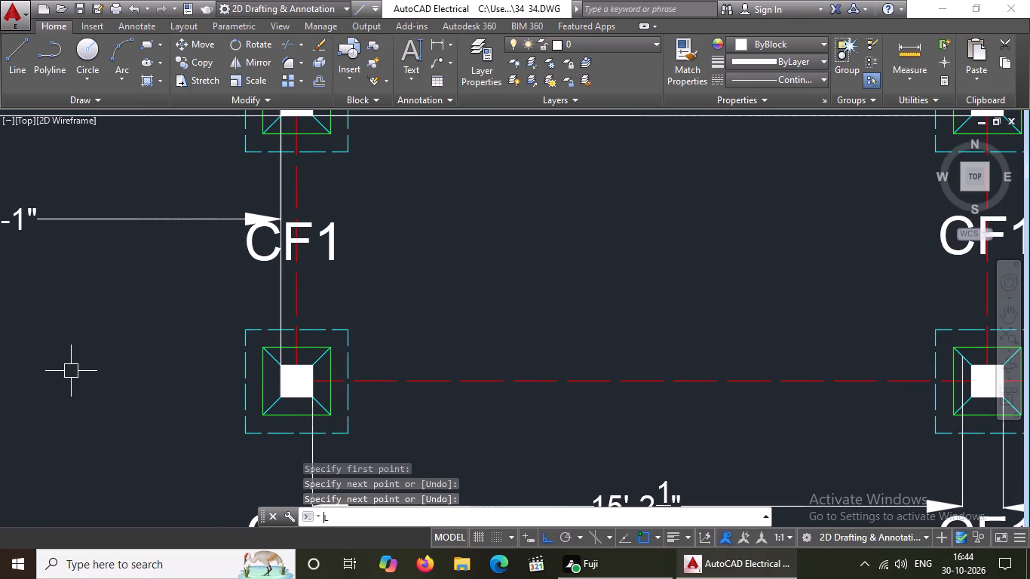
key(Return)
scroll(74, 384, down, 3)
scroll(90, 355, up, 3)
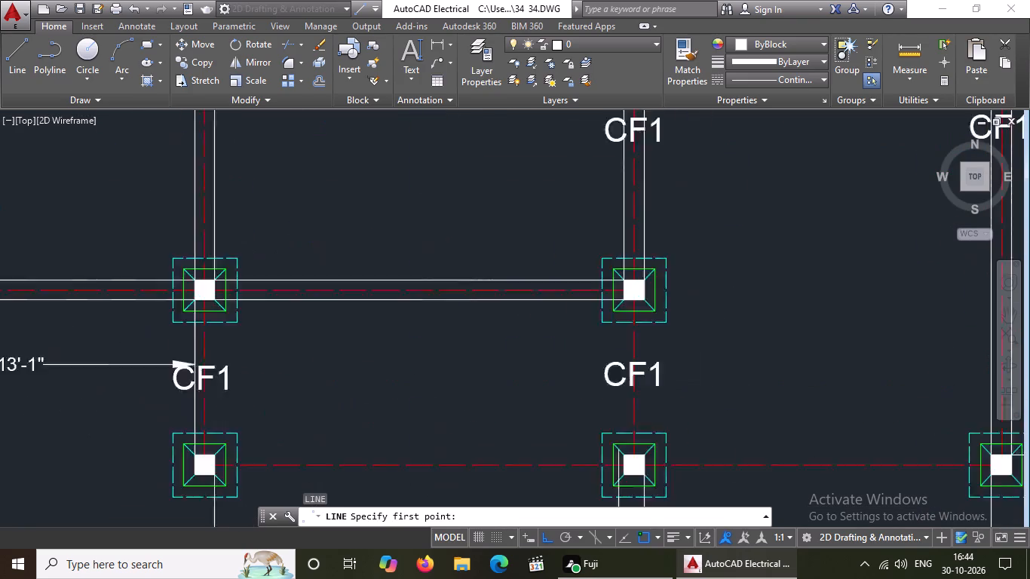
scroll(273, 299, up, 2)
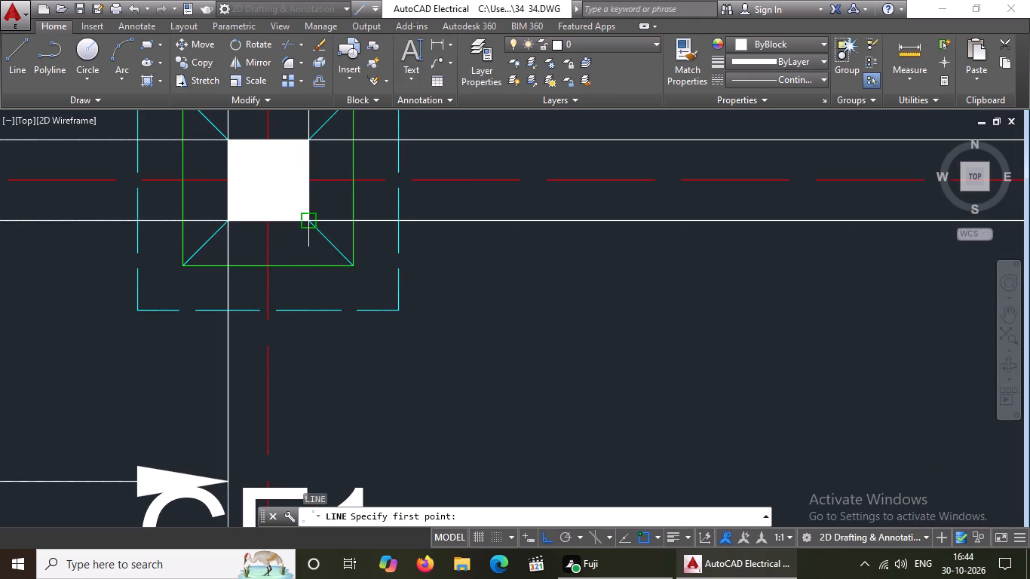
drag(313, 215, 317, 244)
scroll(316, 291, down, 4)
scroll(321, 373, up, 3)
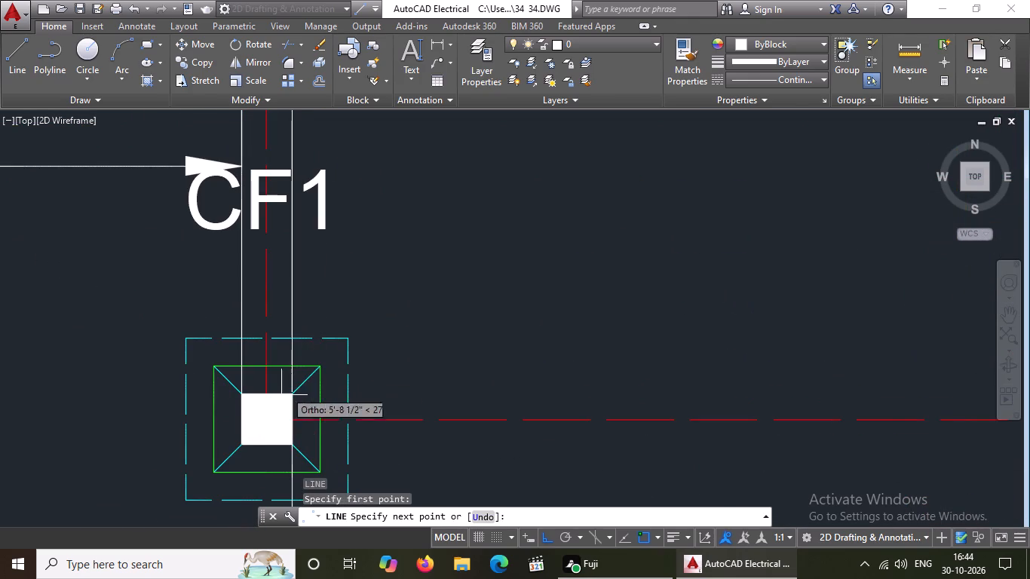
click(296, 398)
key(Return)
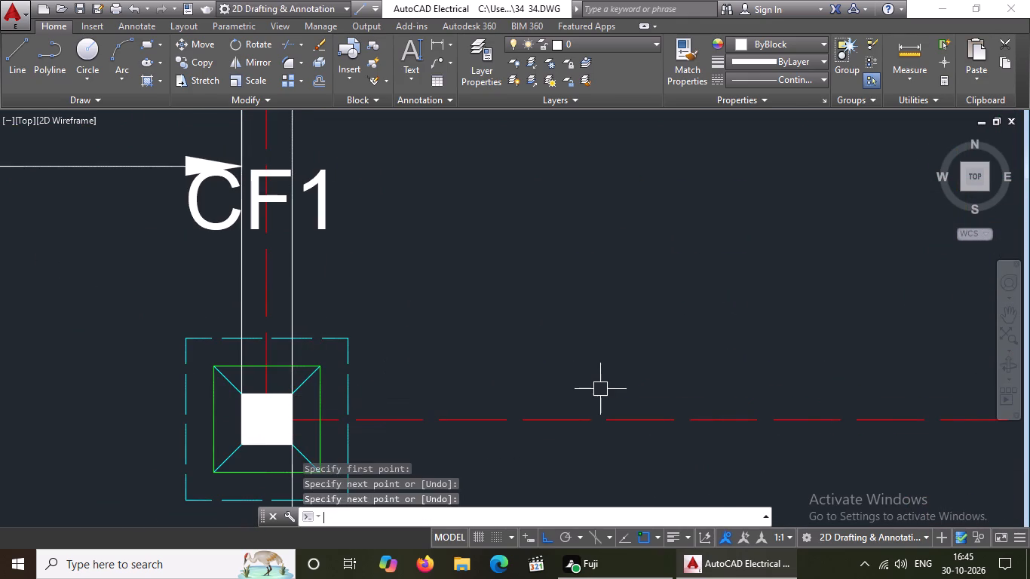
Draw a horizontal line joining the upper corners of the two bottom-row columns of the 15'-2 1/2" bay.
key(l)
key(Return)
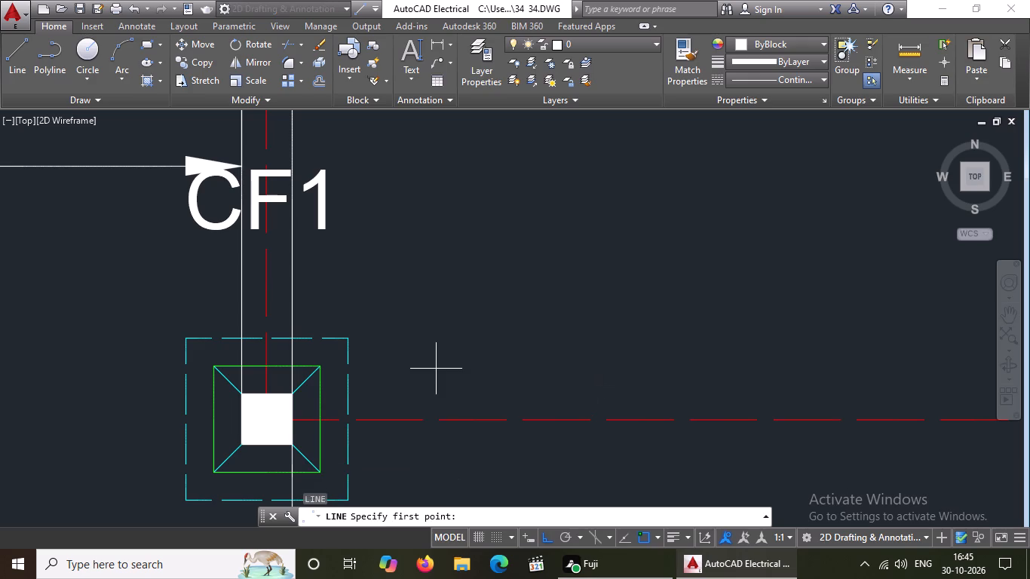
scroll(436, 369, down, 1)
scroll(571, 403, down, 2)
scroll(751, 440, up, 2)
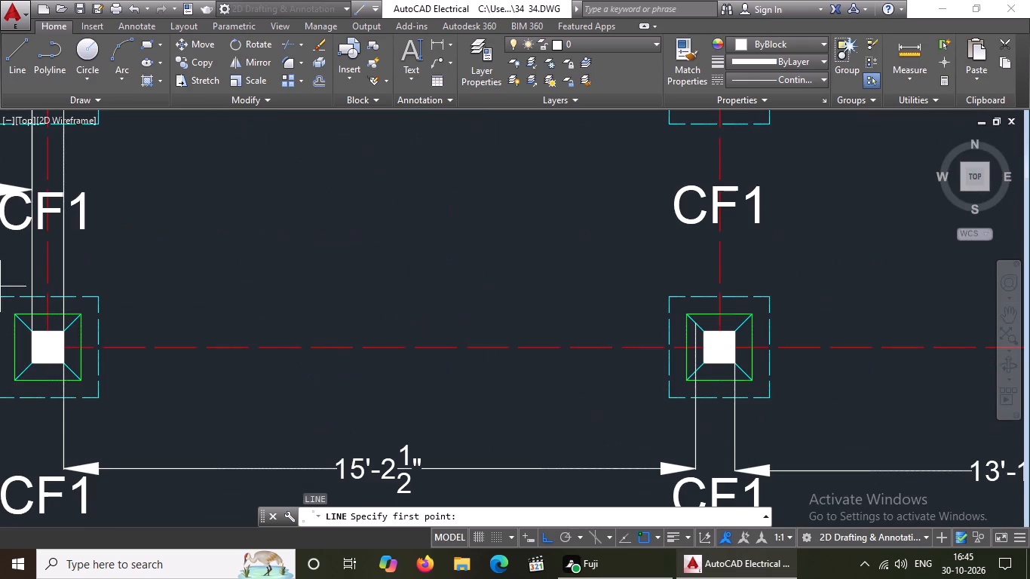
drag(59, 339, 87, 339)
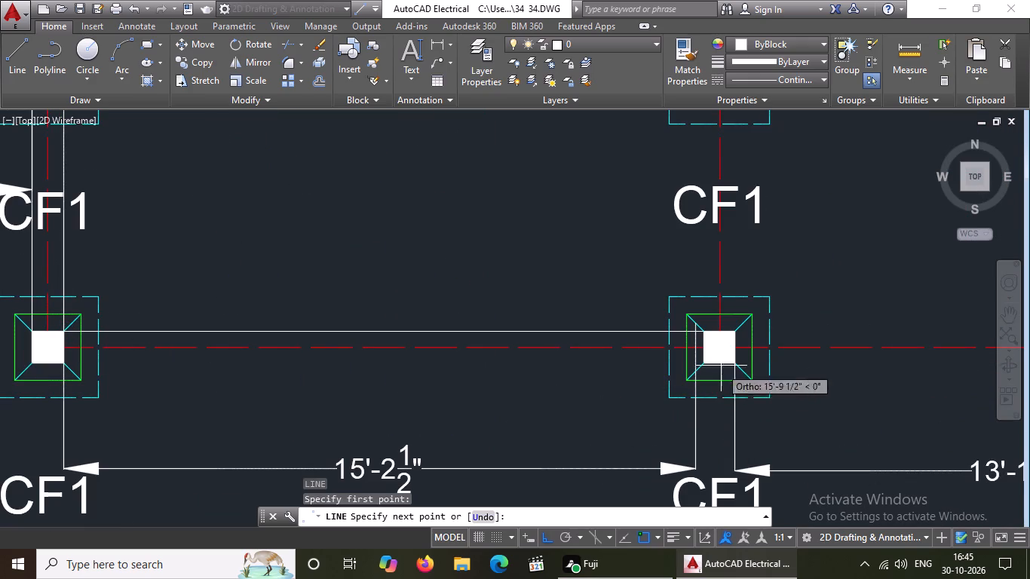
click(700, 335)
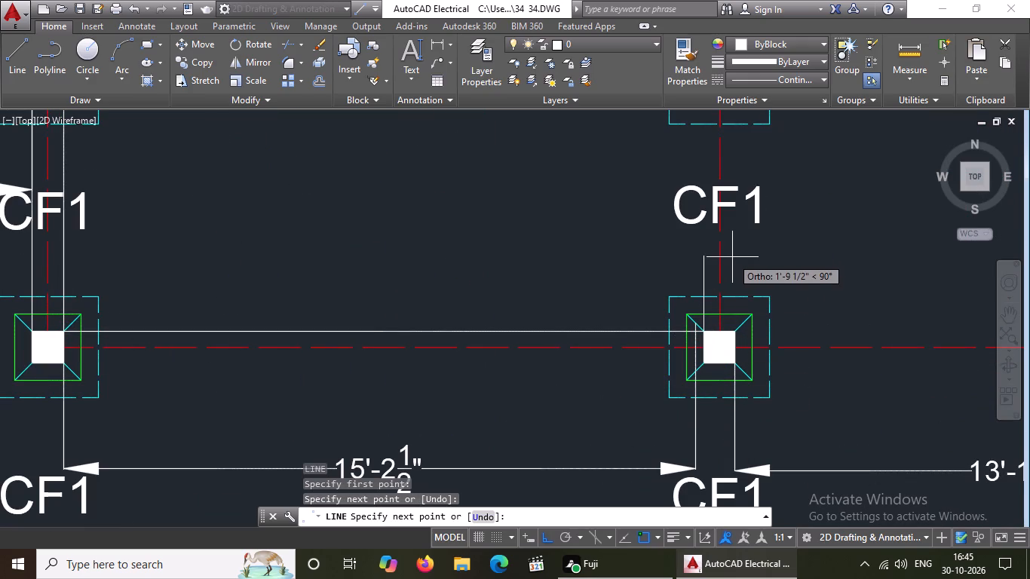
key(Return)
Draw a parallel horizontal line joining the lower corners of the same two columns of the 15'-2 1/2" bay.
key(l)
key(Return)
scroll(732, 257, up, 2)
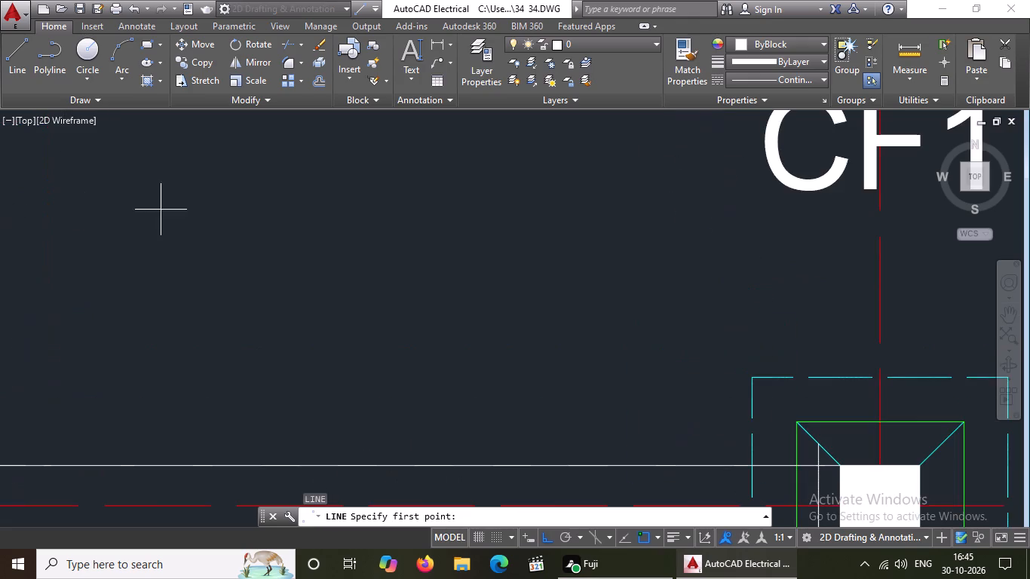
scroll(618, 203, down, 4)
scroll(520, 248, up, 2)
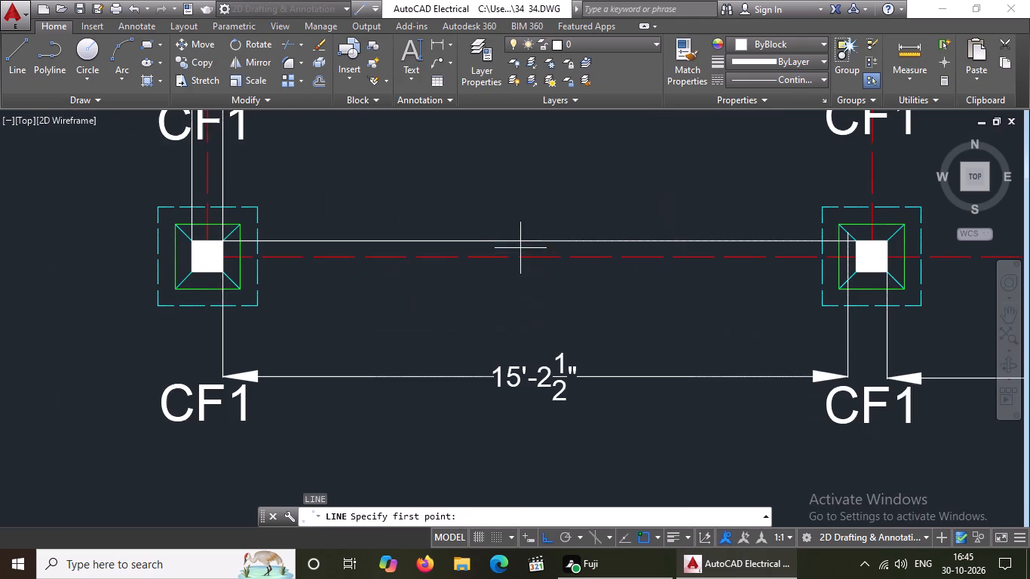
drag(219, 272, 245, 268)
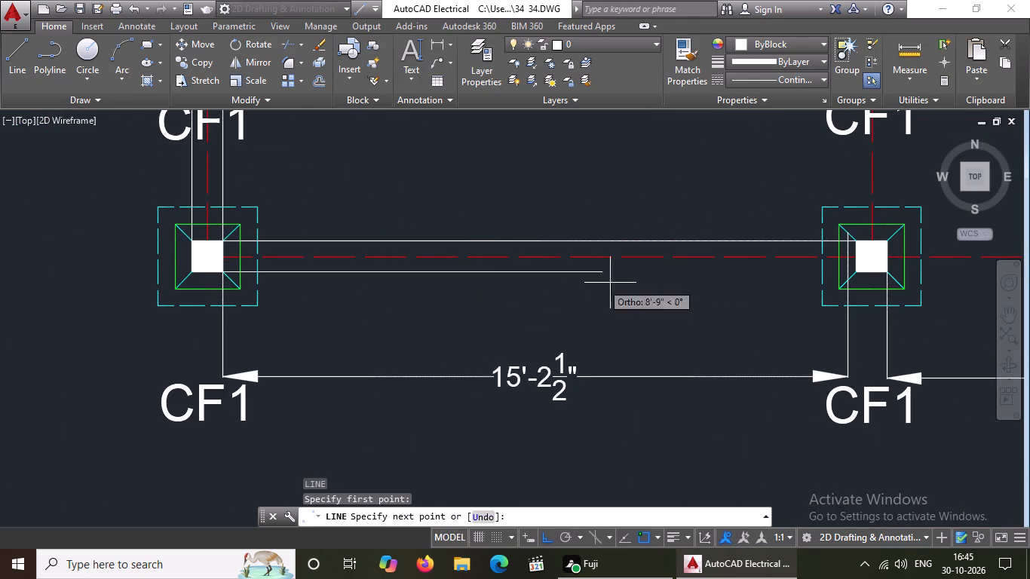
scroll(843, 290, up, 2)
click(877, 241)
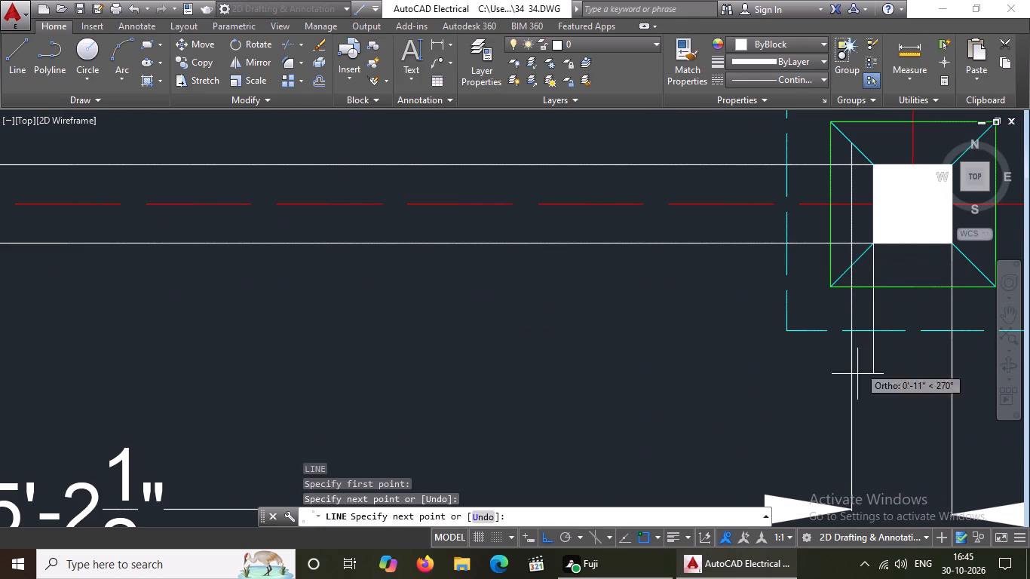
key(Return)
Draw a vertical line from the lower-left corner of the column above the 15'-2 1/2" bay's right end to the bottom-row column below.
key(l)
key(Return)
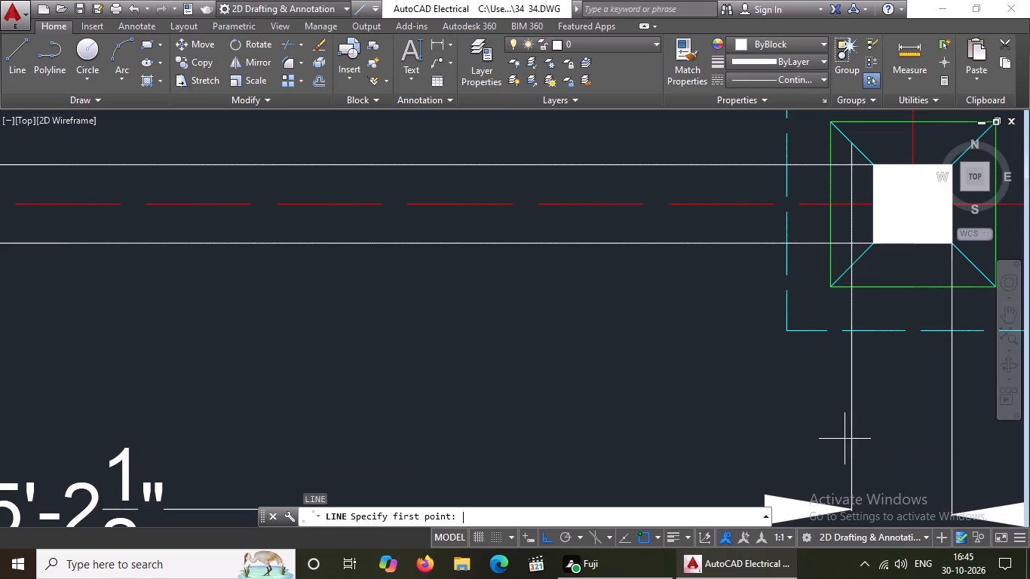
scroll(168, 568, down, 3)
scroll(467, 352, down, 4)
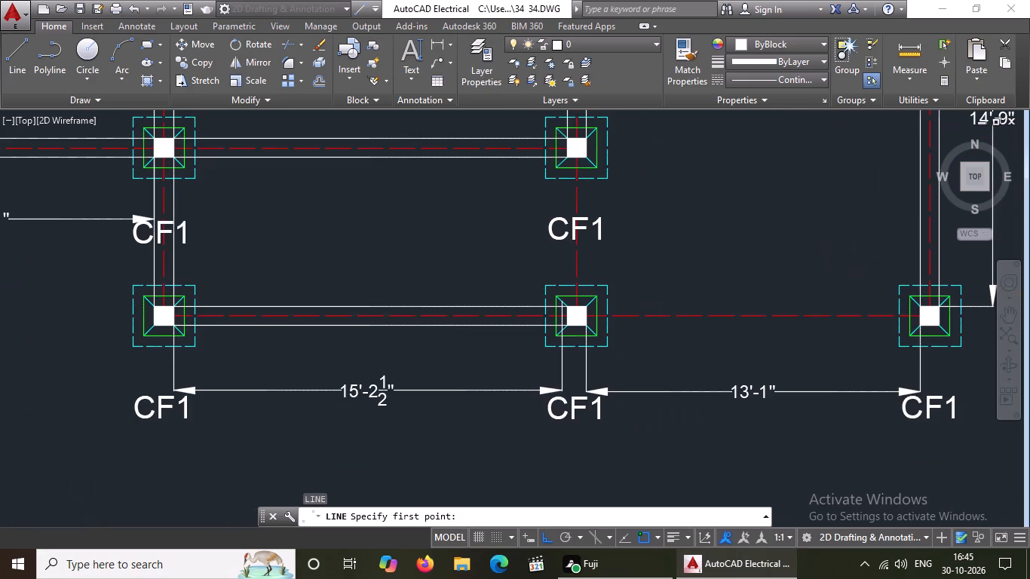
scroll(581, 272, up, 1)
scroll(426, 232, up, 2)
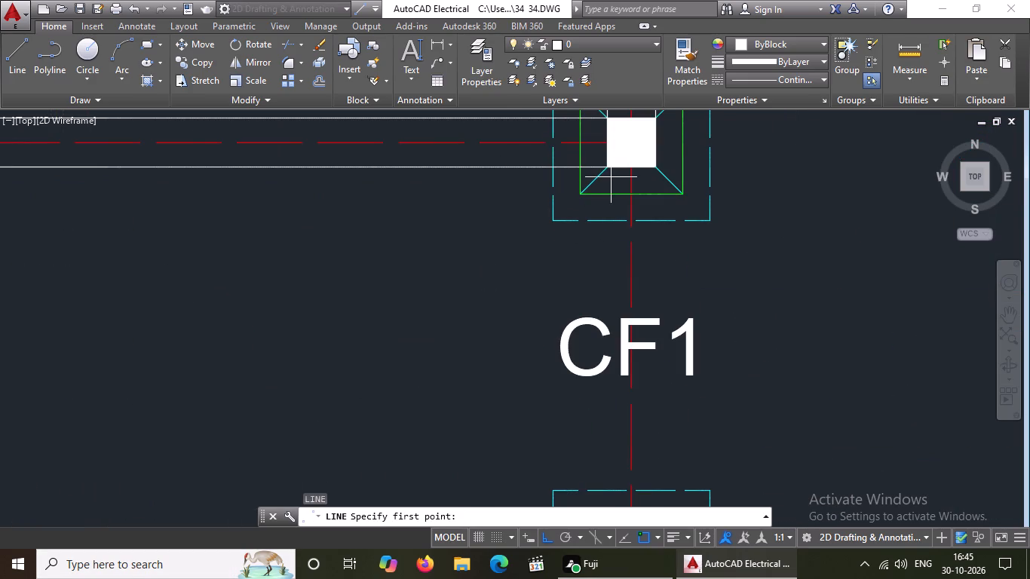
click(605, 162)
scroll(612, 196, down, 3)
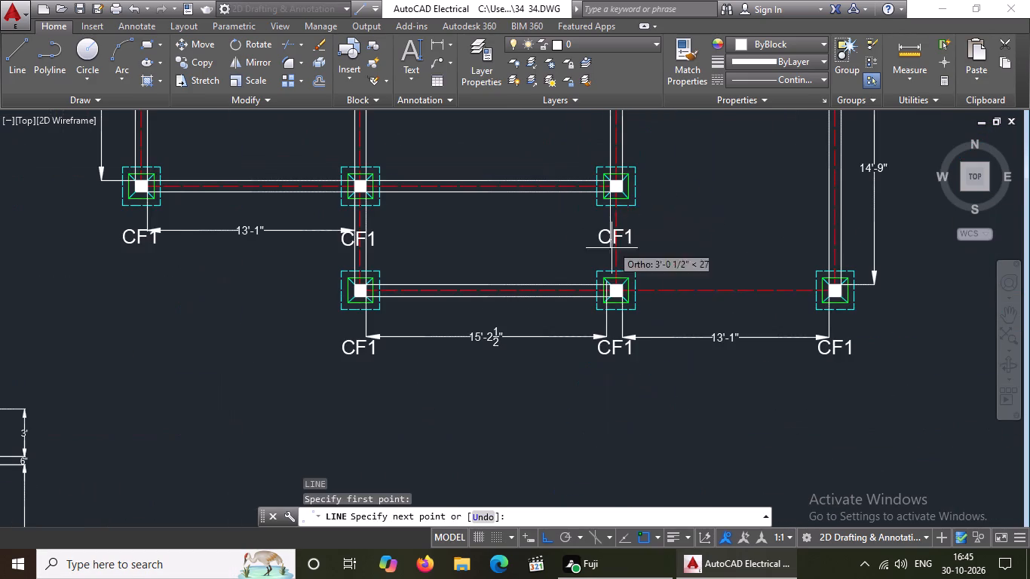
scroll(605, 302, up, 3)
click(619, 228)
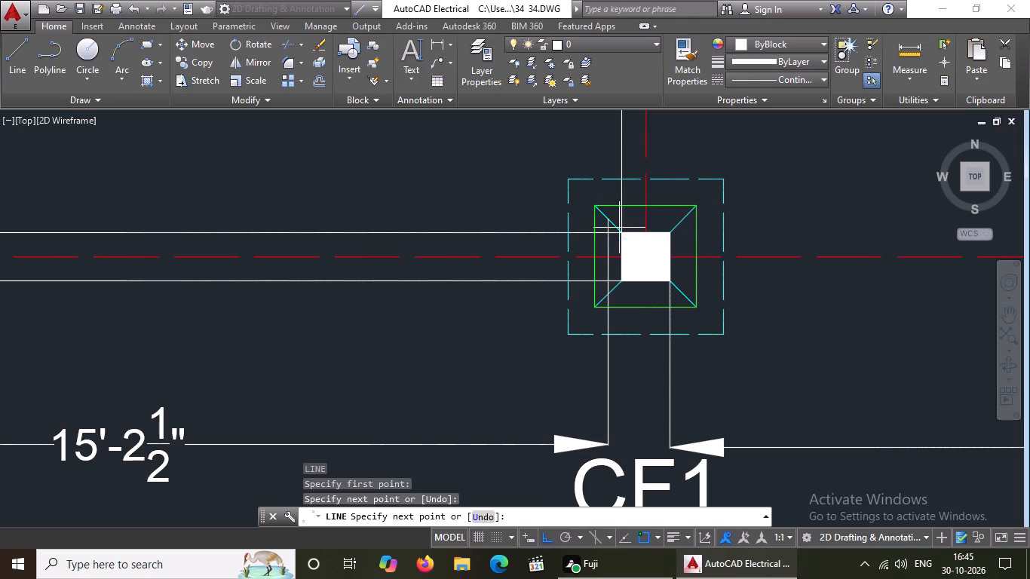
key(Return)
Draw a parallel vertical line joining the right-hand corners of the same two columns.
scroll(358, 207, down, 4)
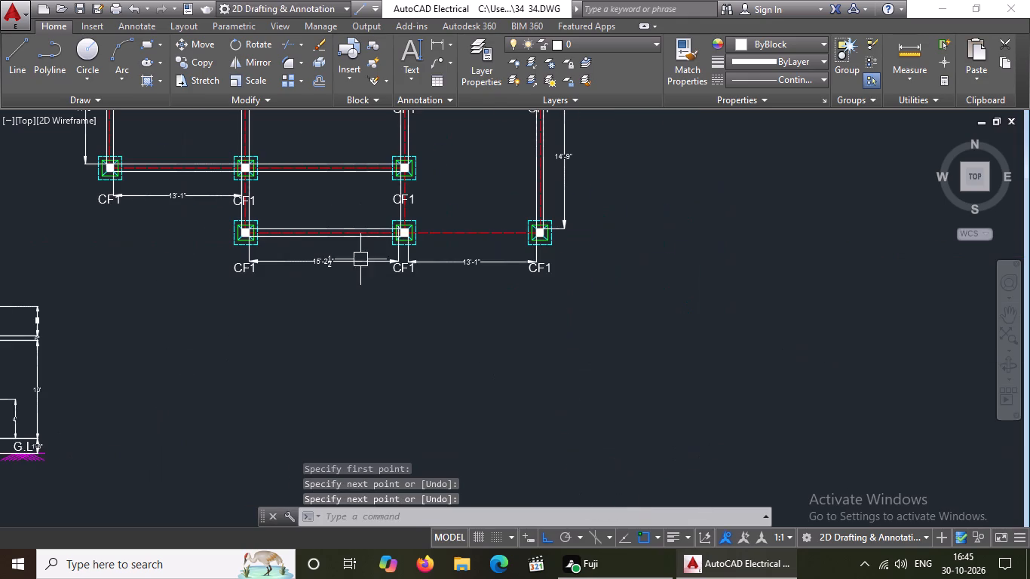
middle_drag(457, 203, 457, 399)
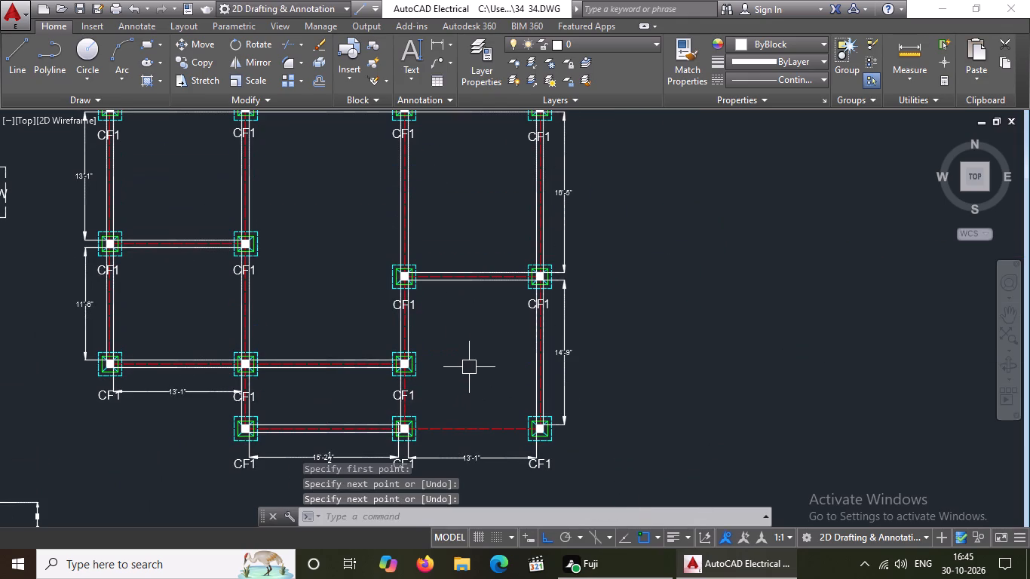
key(l)
key(Return)
scroll(400, 430, up, 3)
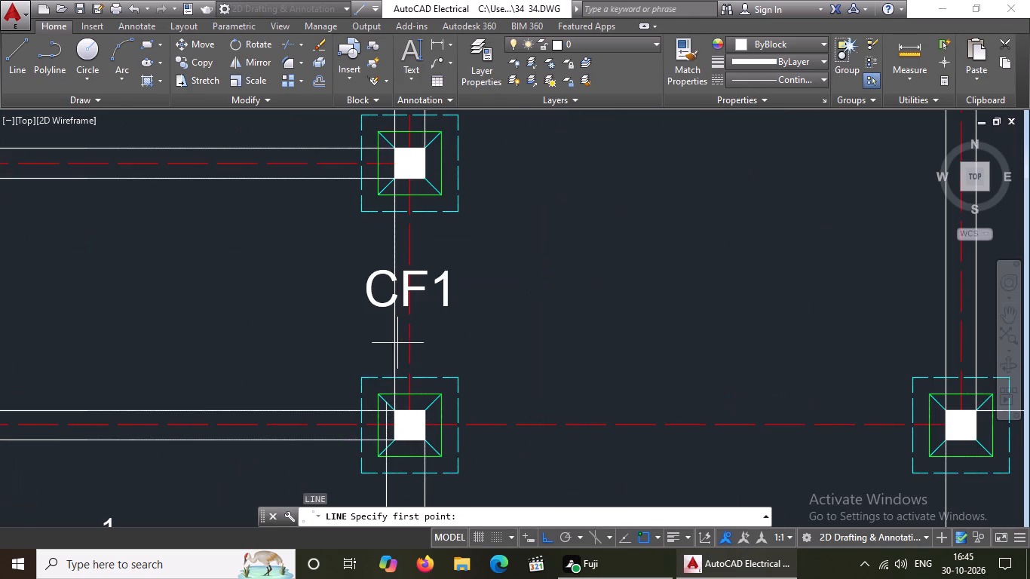
click(425, 182)
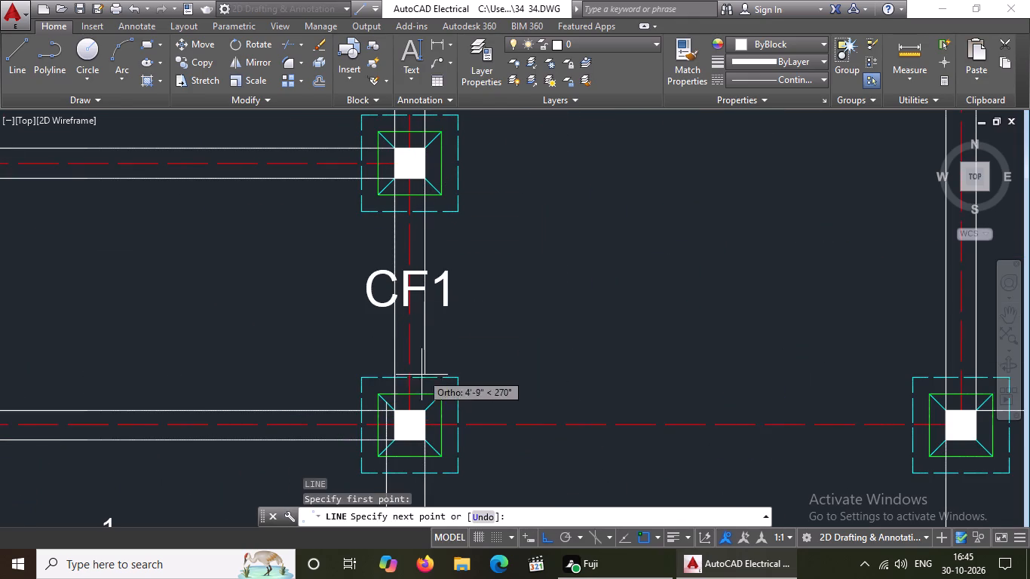
click(425, 406)
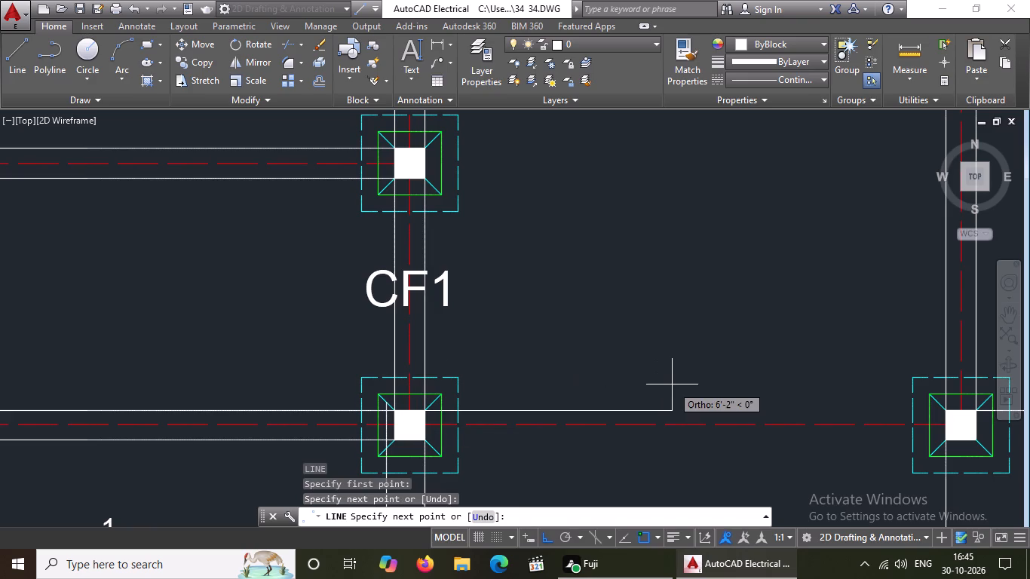
key(Return)
Draw a horizontal line joining the upper corners of the two bottom-row columns of the 13'-1" bay.
key(l)
key(Return)
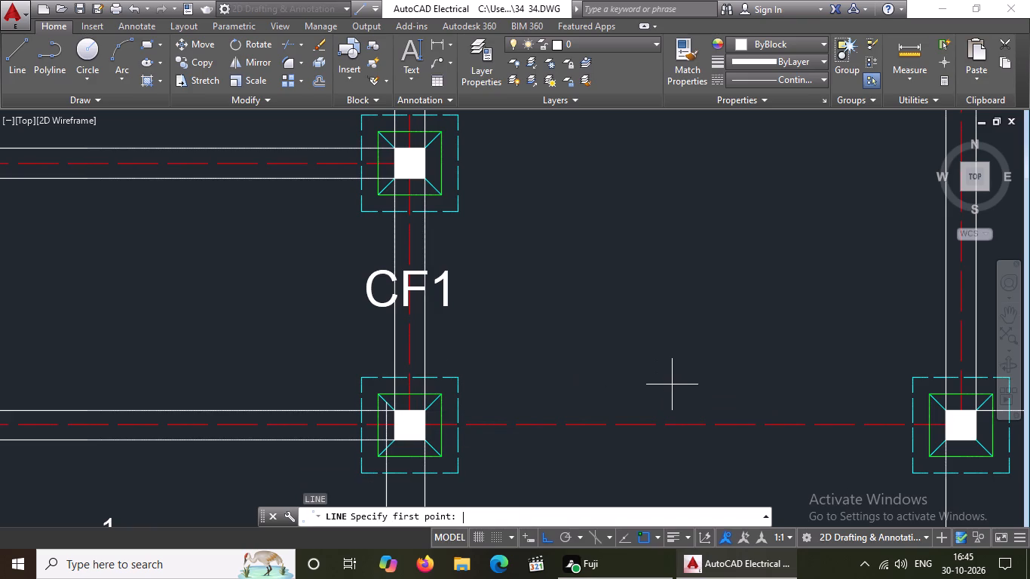
click(420, 409)
scroll(559, 411, down, 2)
scroll(713, 400, up, 3)
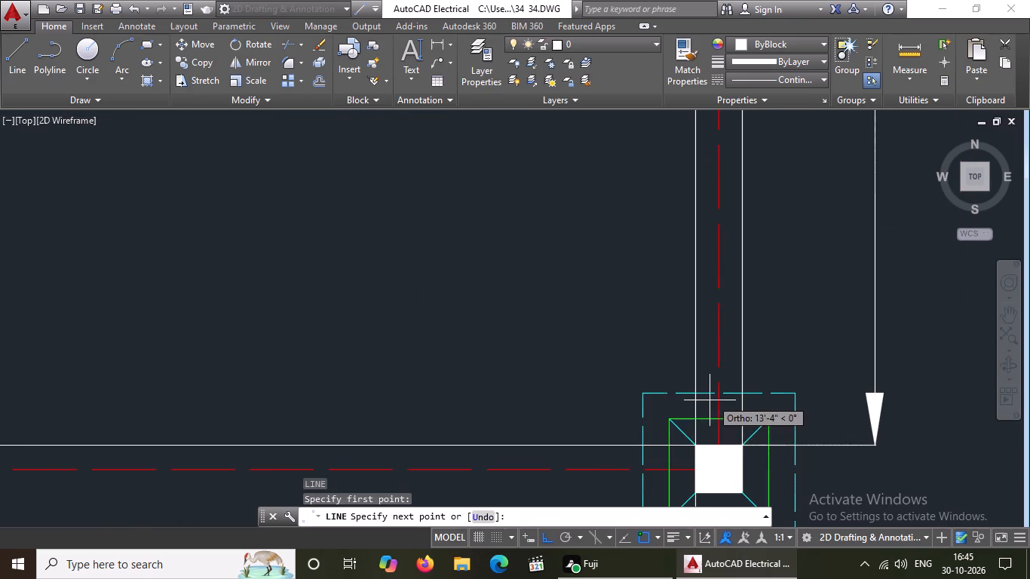
click(694, 445)
key(Return)
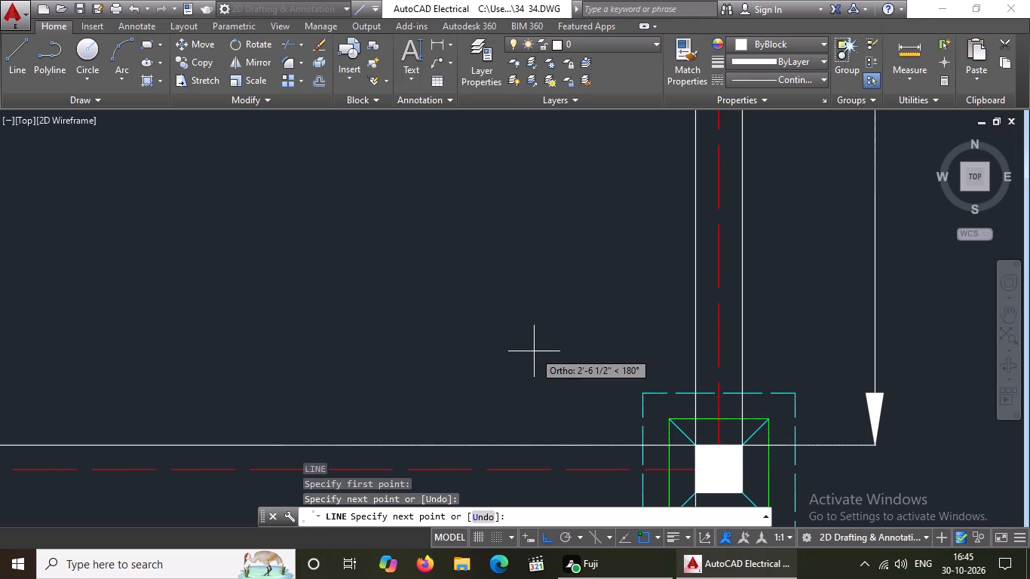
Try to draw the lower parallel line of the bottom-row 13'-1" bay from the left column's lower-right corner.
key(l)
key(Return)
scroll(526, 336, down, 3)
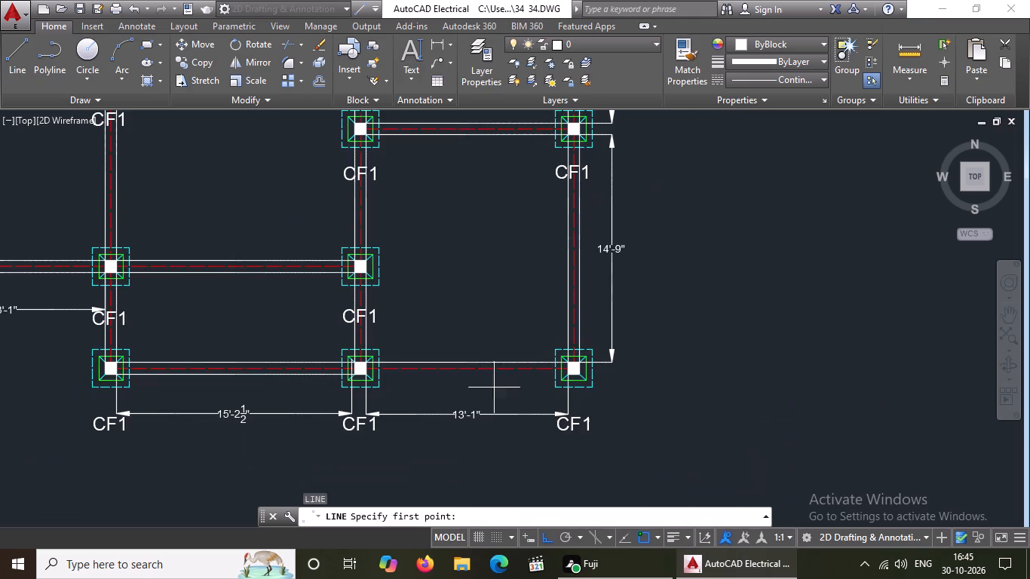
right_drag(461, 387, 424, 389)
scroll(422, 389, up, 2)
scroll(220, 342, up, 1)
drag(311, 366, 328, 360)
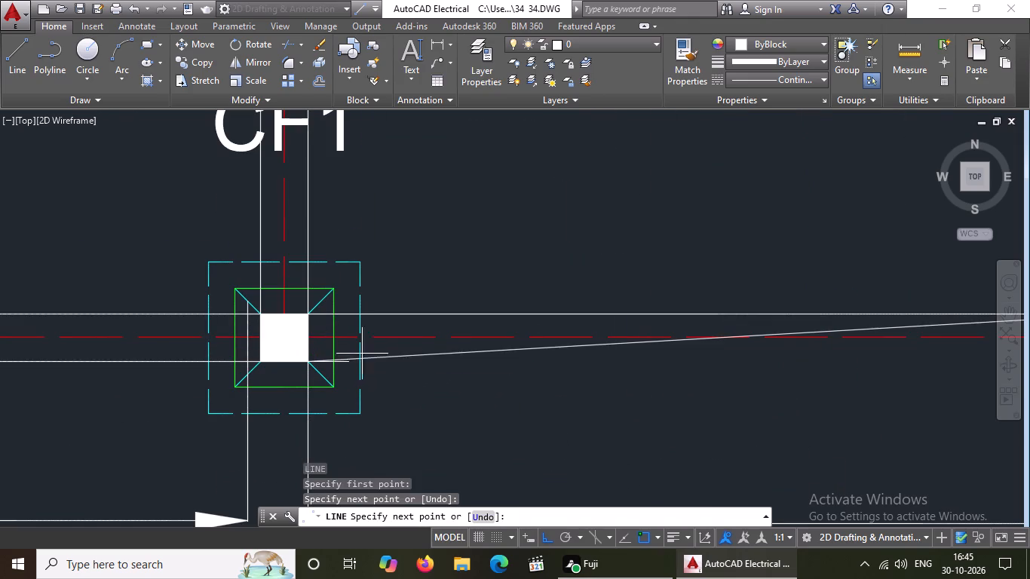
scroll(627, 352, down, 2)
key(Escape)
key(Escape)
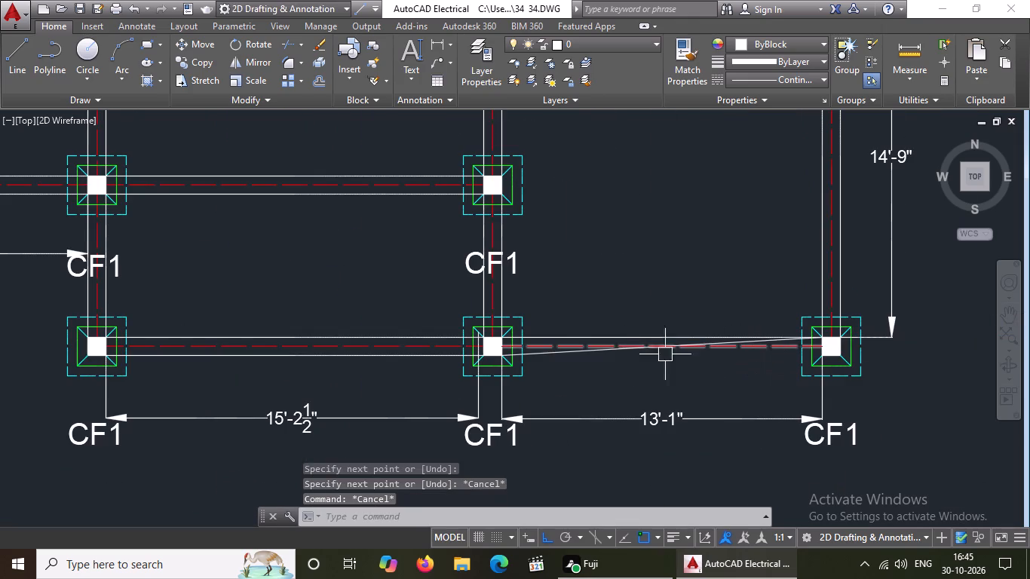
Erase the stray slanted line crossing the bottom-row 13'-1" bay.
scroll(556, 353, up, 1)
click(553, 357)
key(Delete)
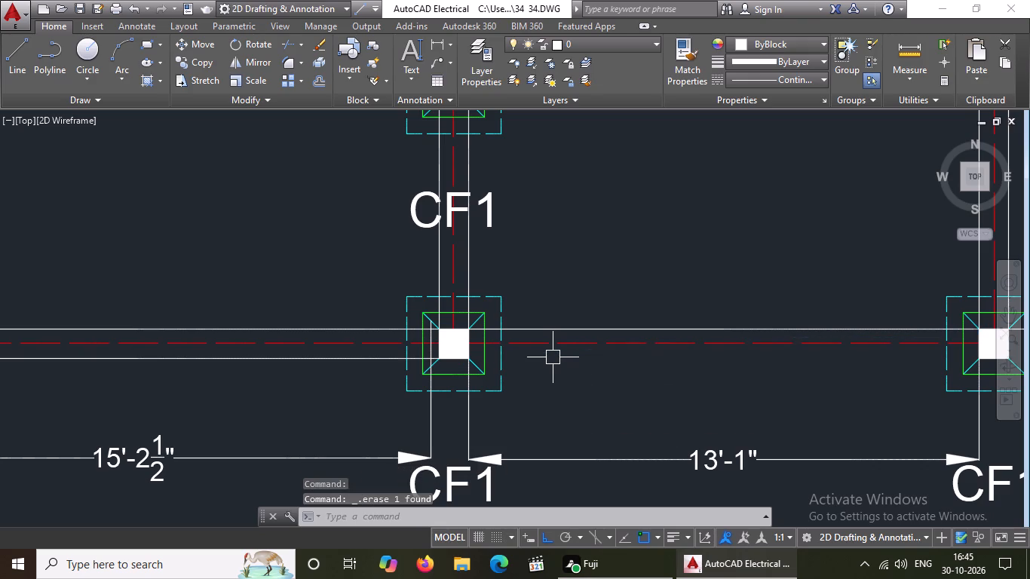
Draw a horizontal line joining the lower corners of the two bottom-row columns of the 13'-1" bay.
key(l)
key(Return)
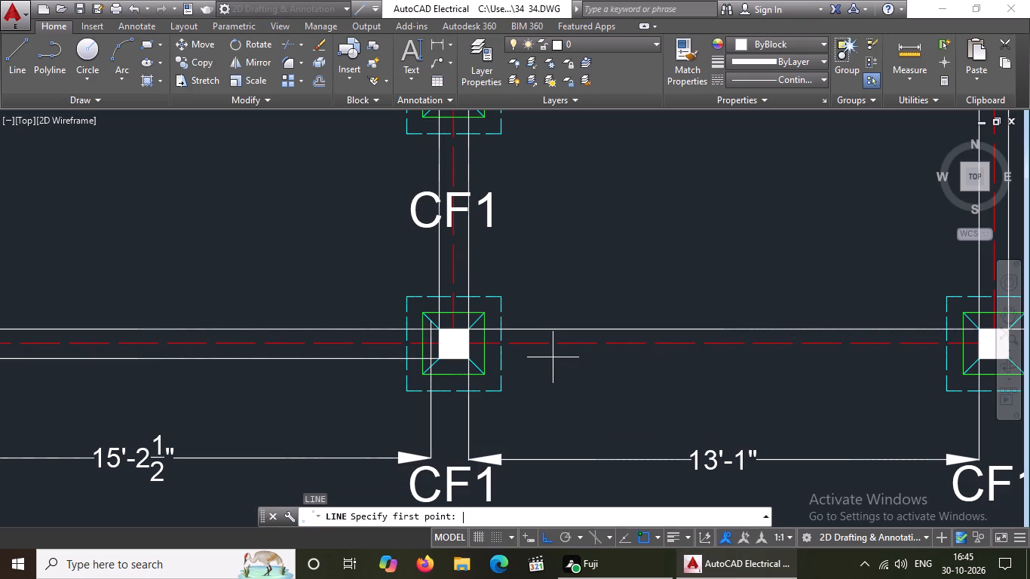
scroll(547, 358, down, 2)
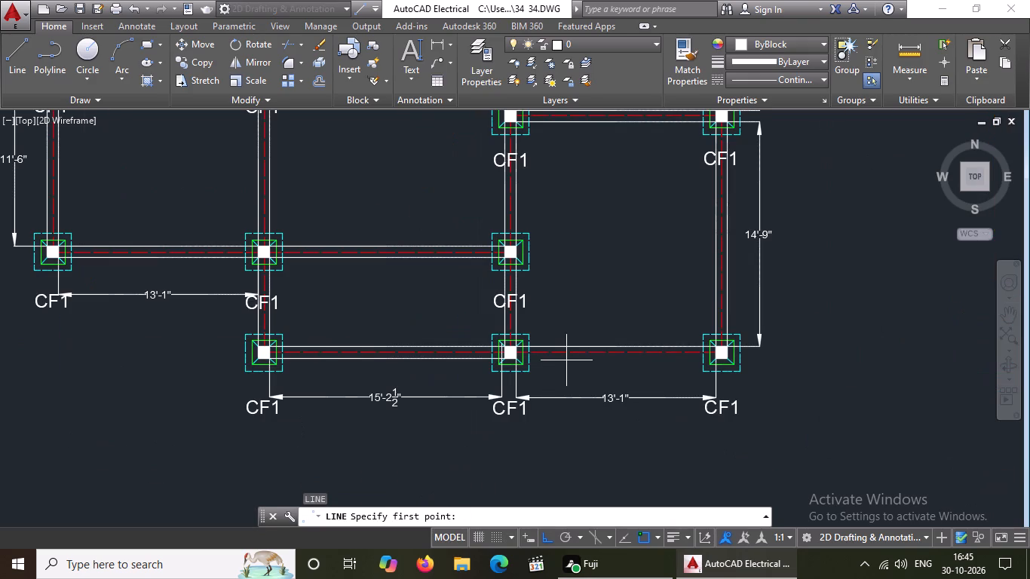
scroll(573, 355, up, 2)
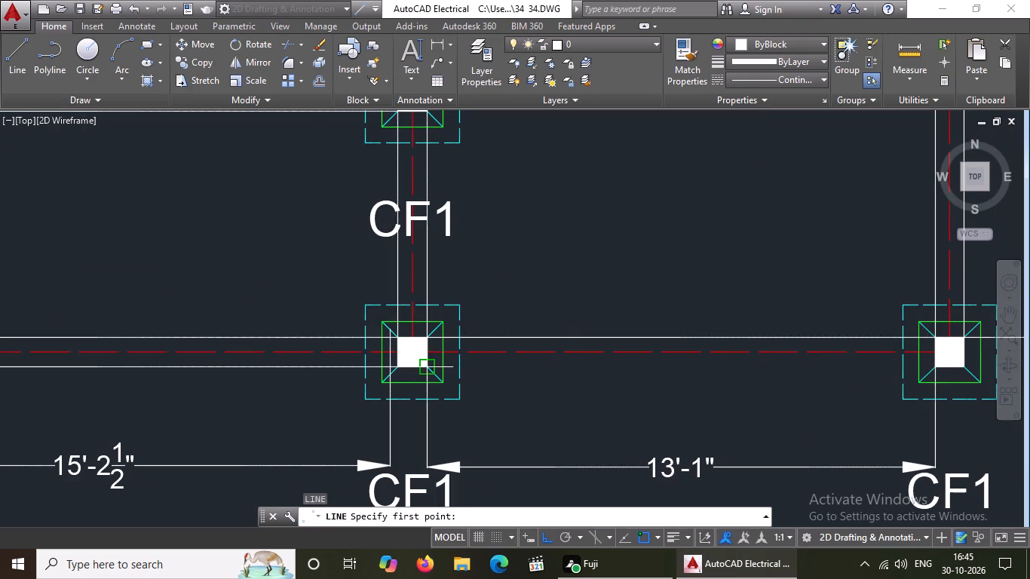
drag(429, 369, 441, 365)
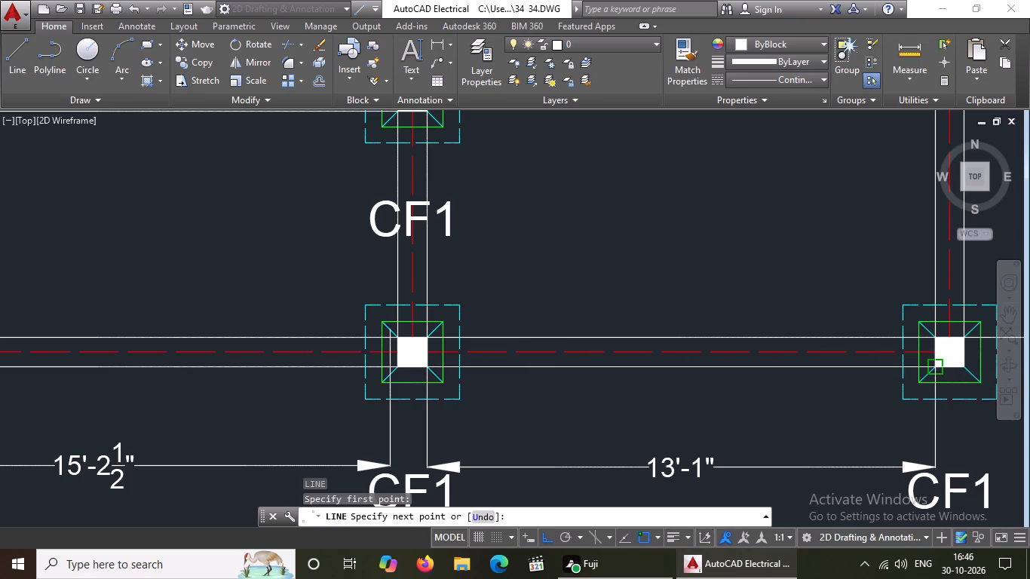
drag(937, 366, 937, 376)
scroll(560, 462, down, 3)
key(Escape)
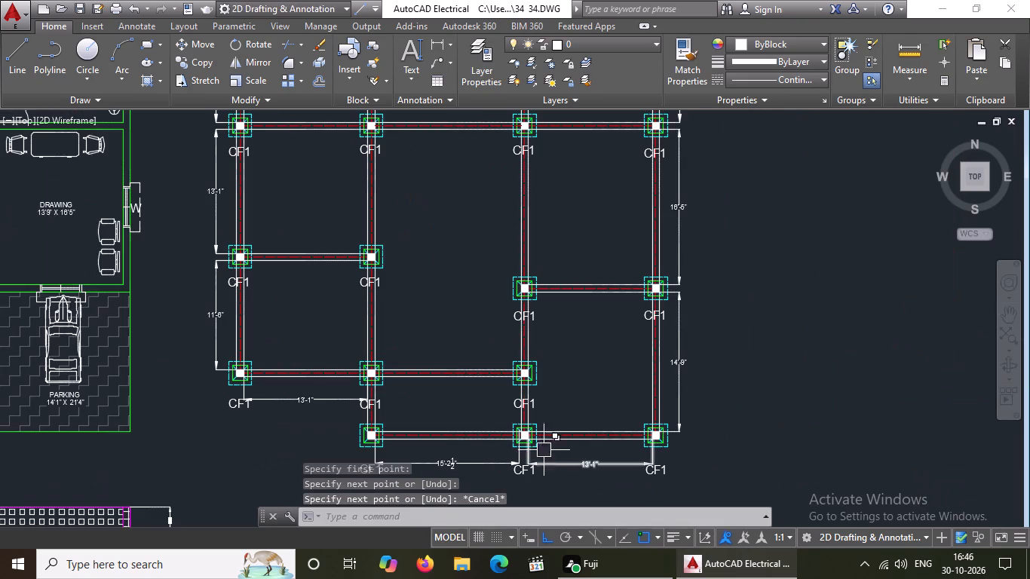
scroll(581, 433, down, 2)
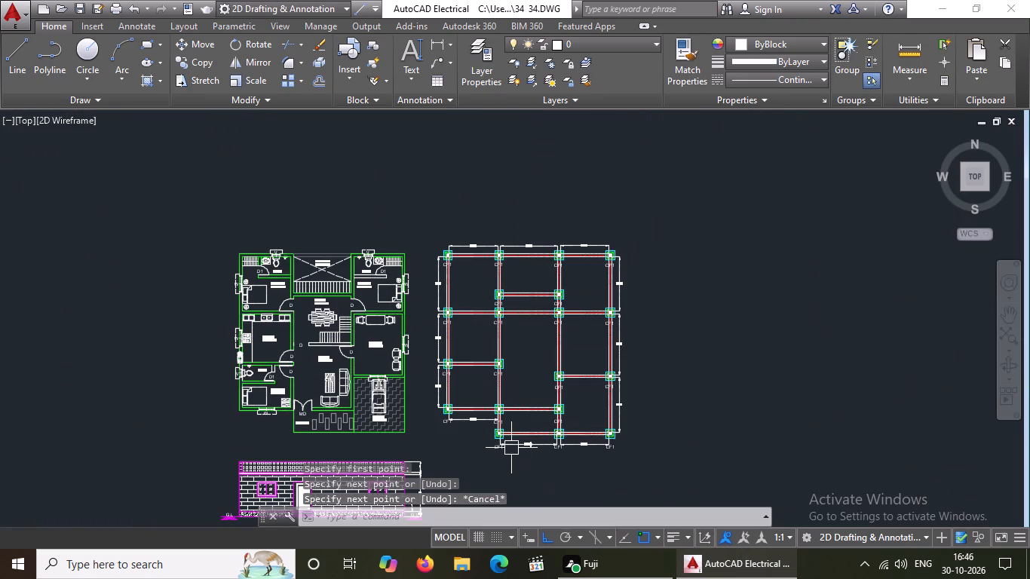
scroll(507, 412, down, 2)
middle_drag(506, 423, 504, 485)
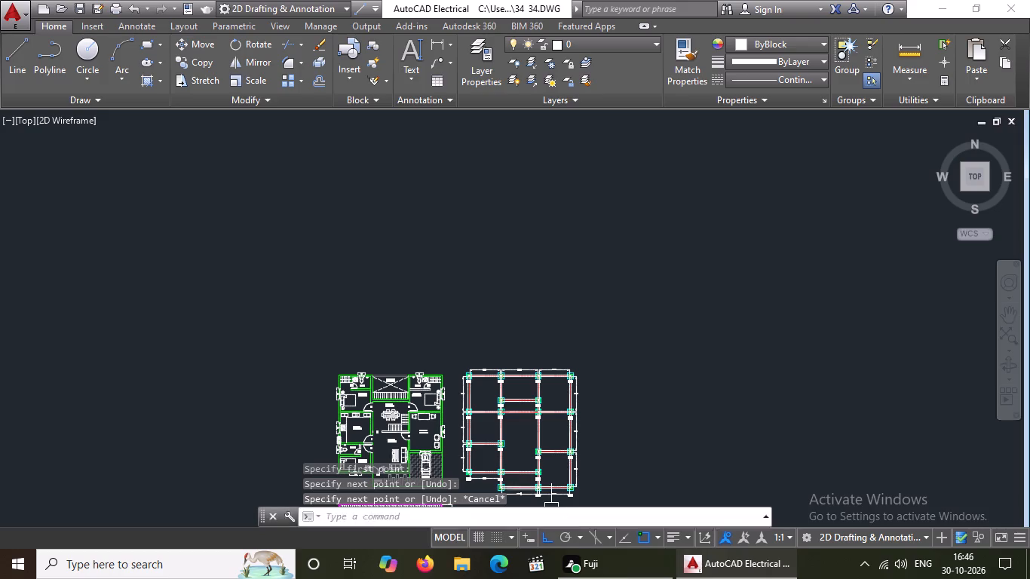
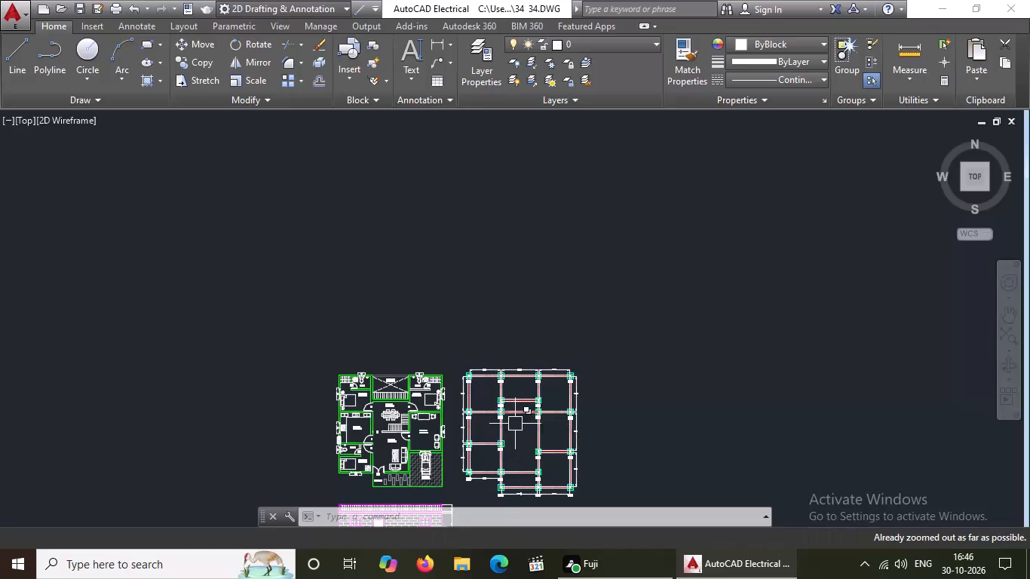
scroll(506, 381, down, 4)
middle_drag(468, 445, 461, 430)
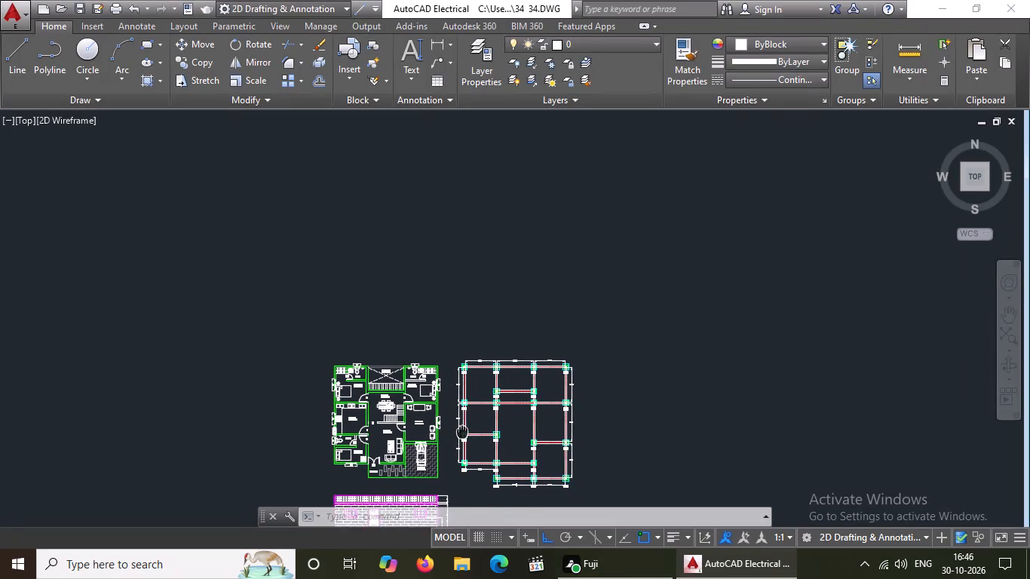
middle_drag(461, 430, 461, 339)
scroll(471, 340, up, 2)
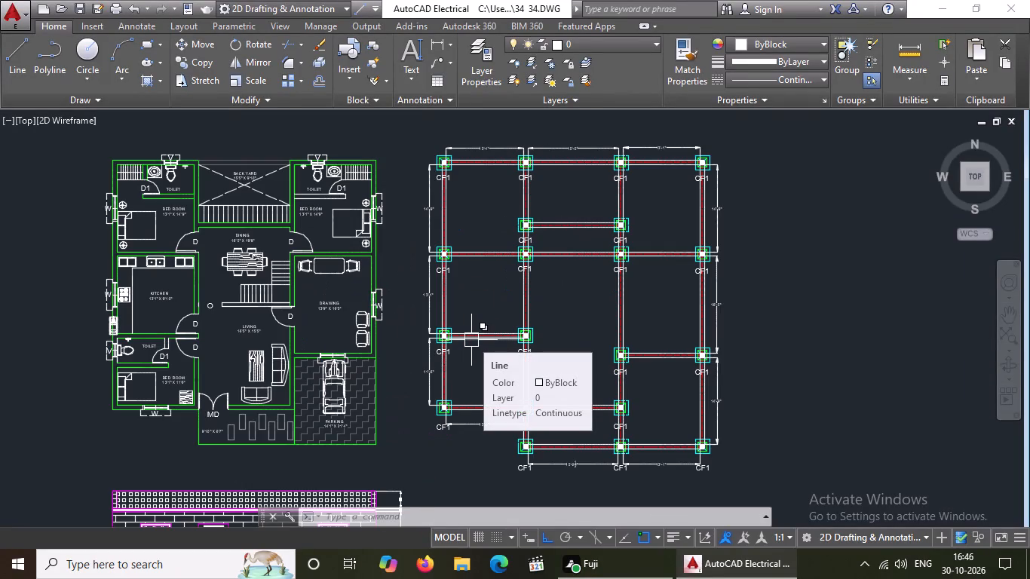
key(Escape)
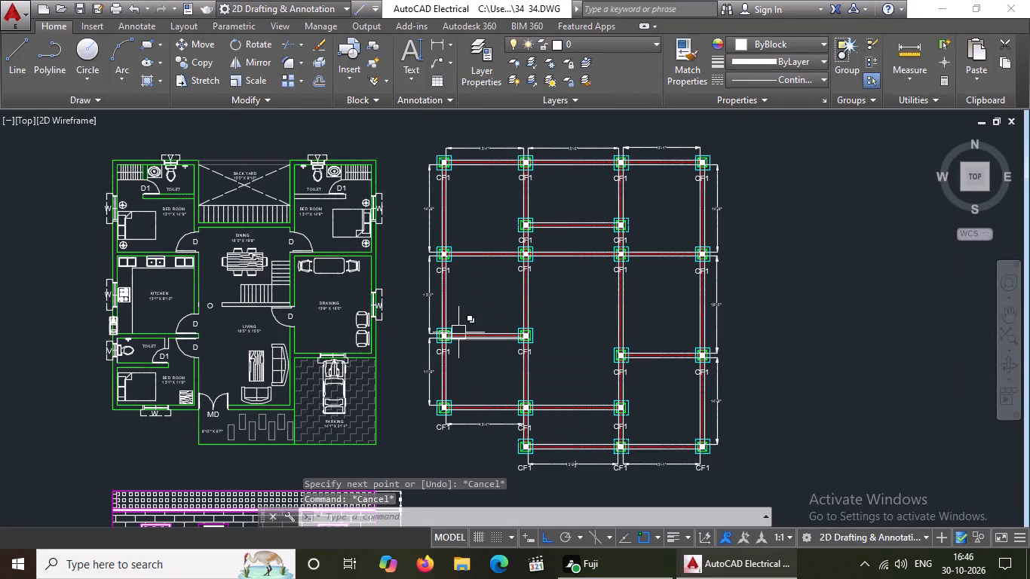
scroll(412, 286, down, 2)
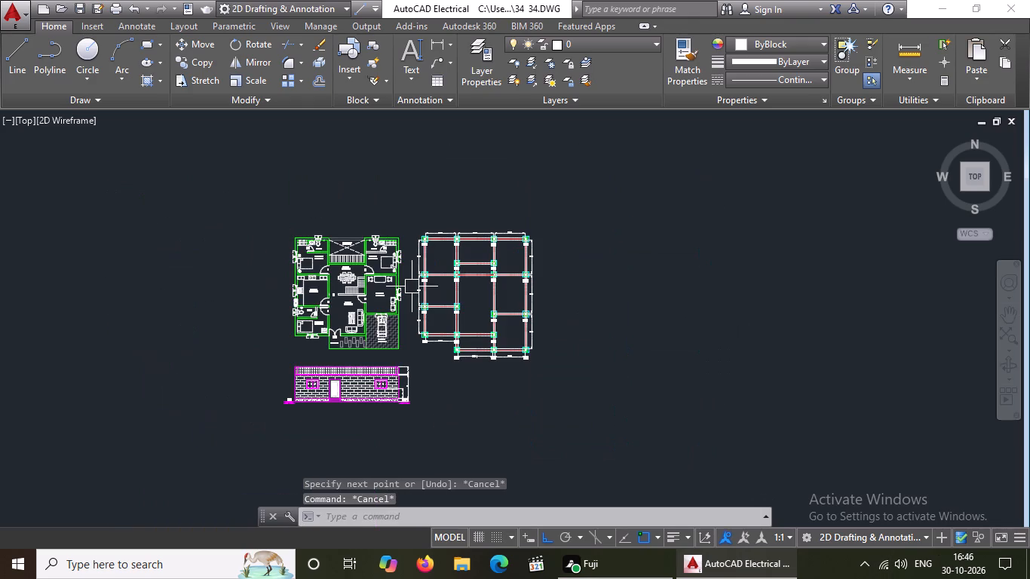
Change both edge lines of the westernmost 13'-1" beam in the foundation plan's top row to colour 247,242,129.
scroll(424, 222, up, 3)
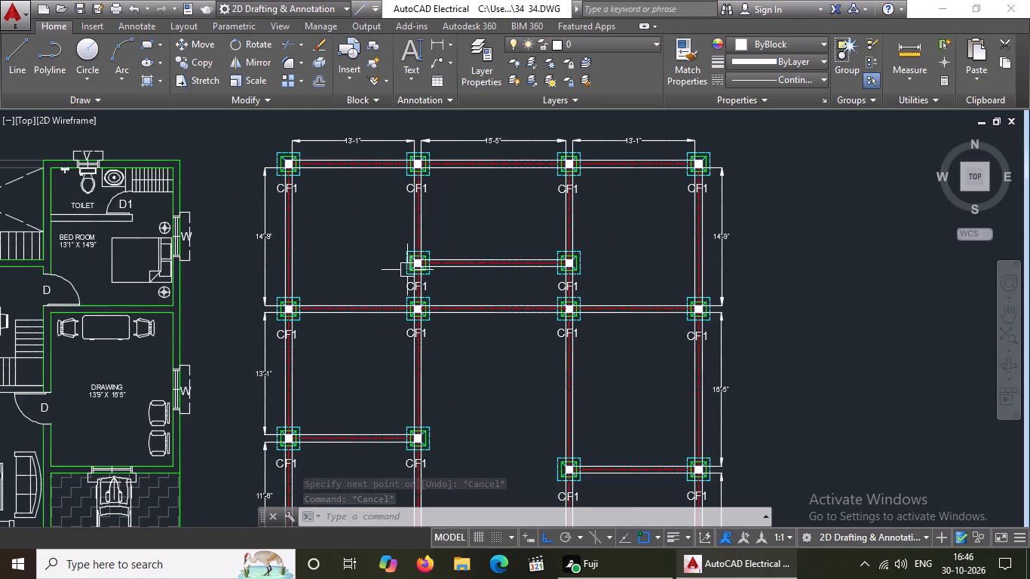
middle_drag(407, 270, 438, 345)
scroll(367, 218, up, 4)
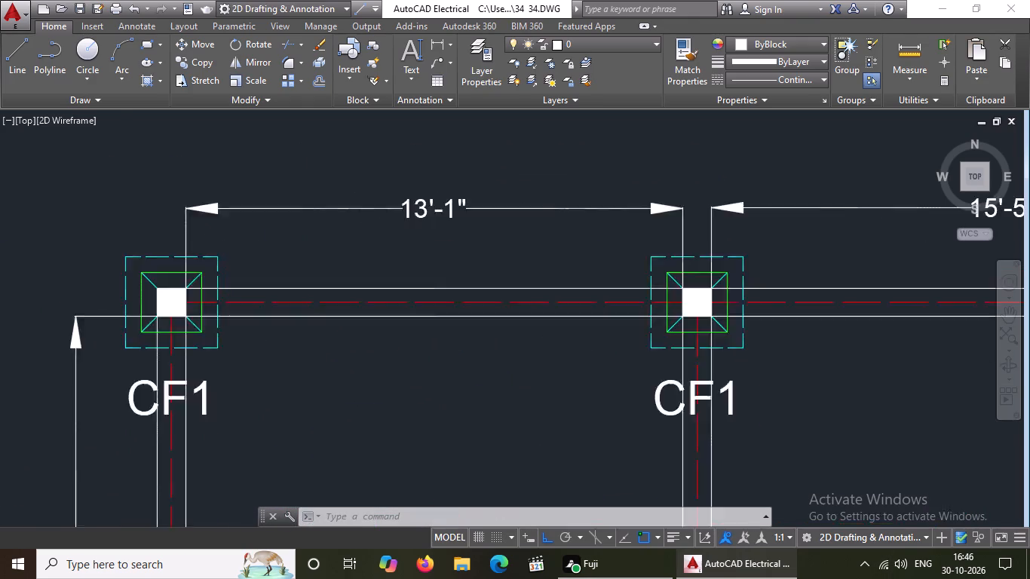
click(239, 332)
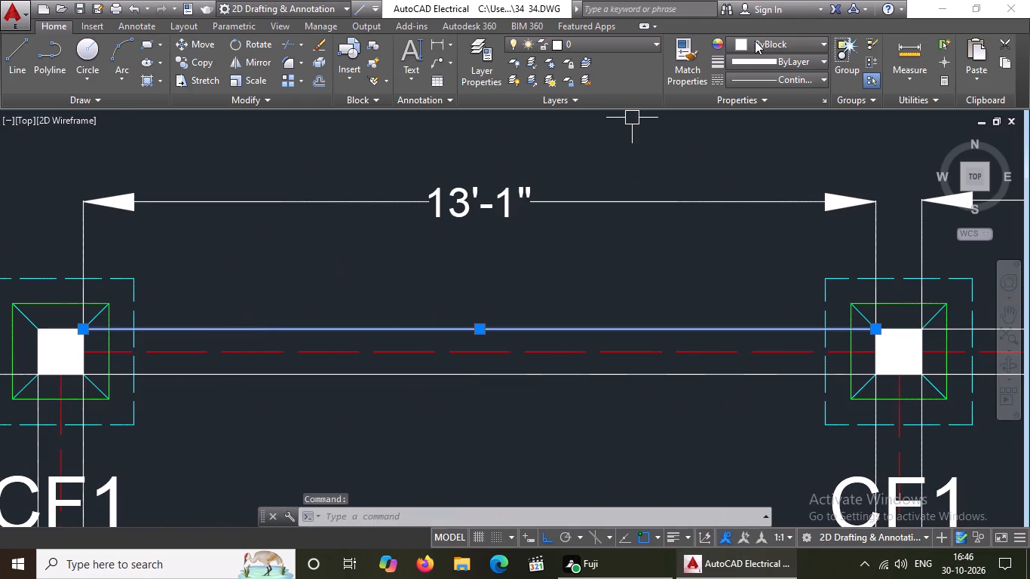
click(753, 44)
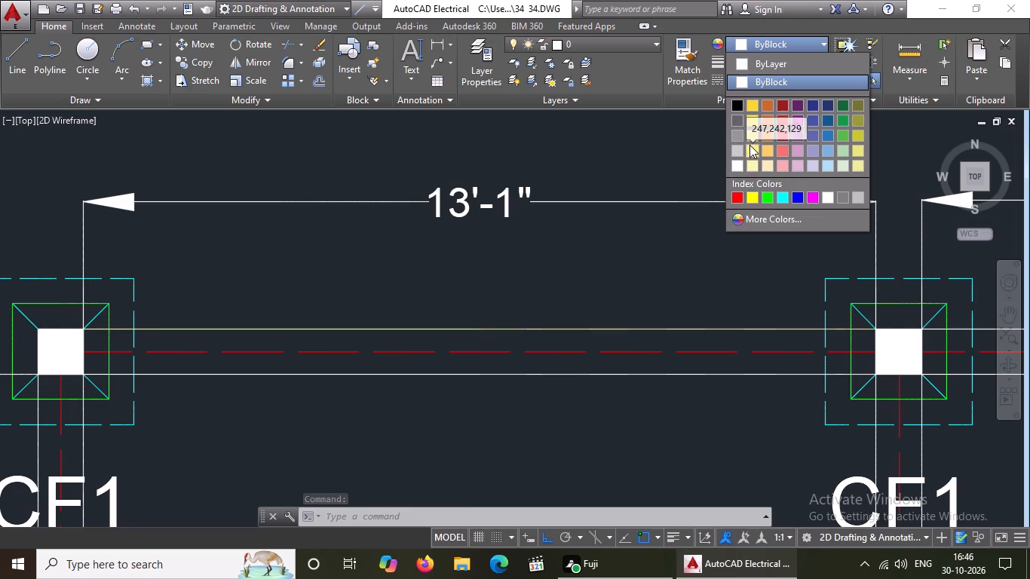
click(749, 149)
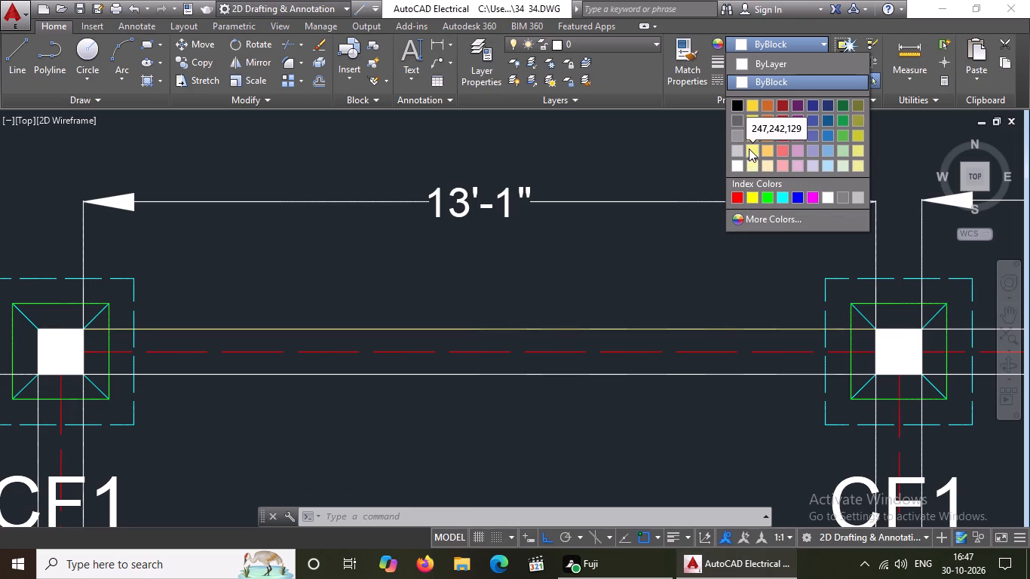
key(Escape)
click(402, 375)
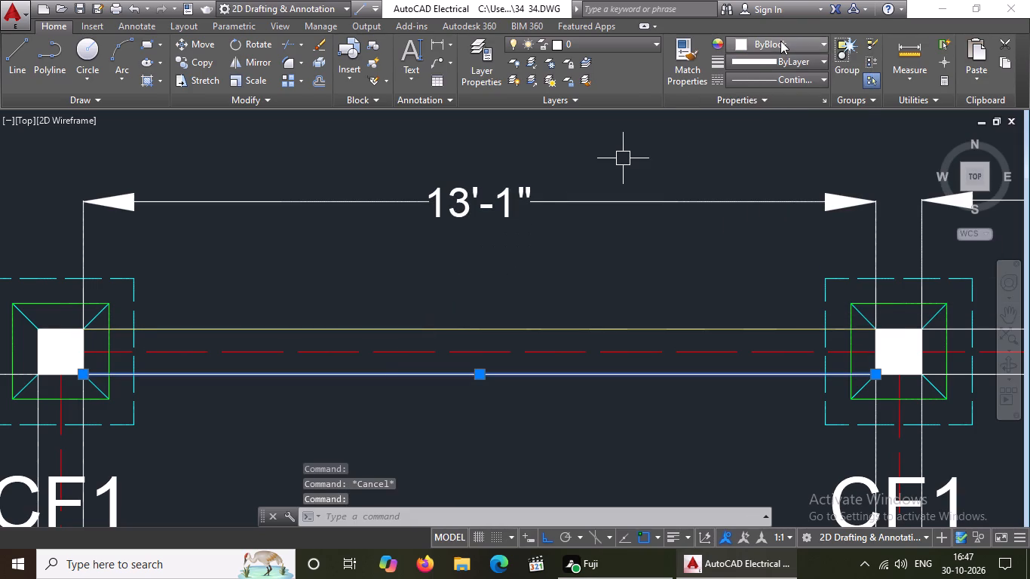
click(781, 40)
click(750, 150)
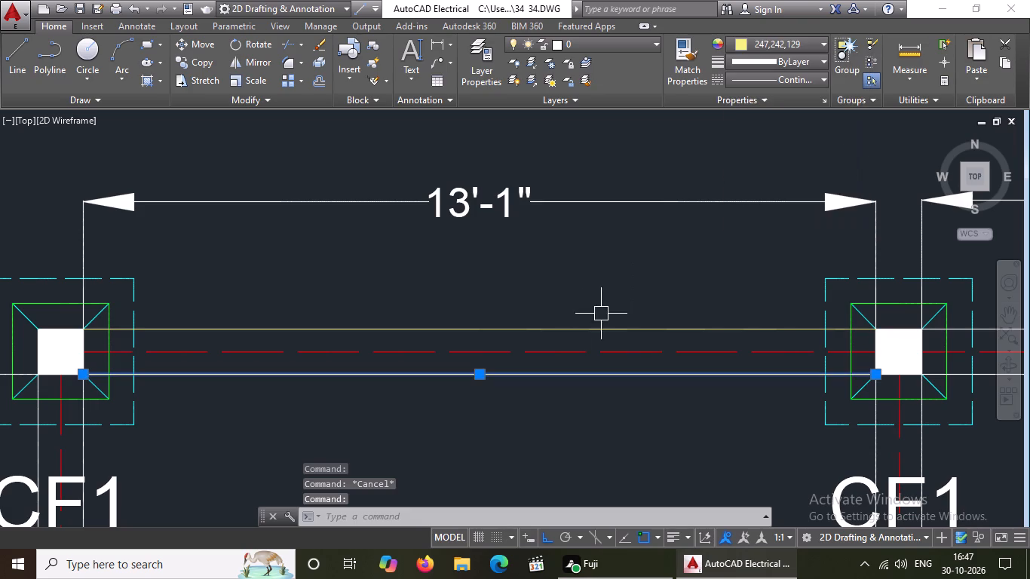
key(Escape)
scroll(349, 345, down, 3)
key(Escape)
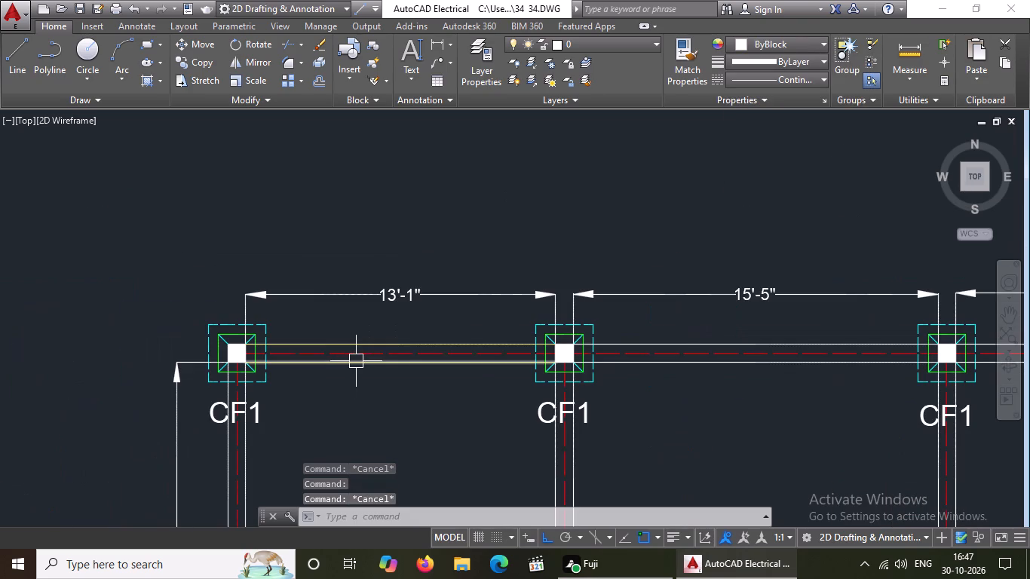
Recolour both edge lines of the middle 15'-5" beam in the top row to 247,242,129.
click(689, 341)
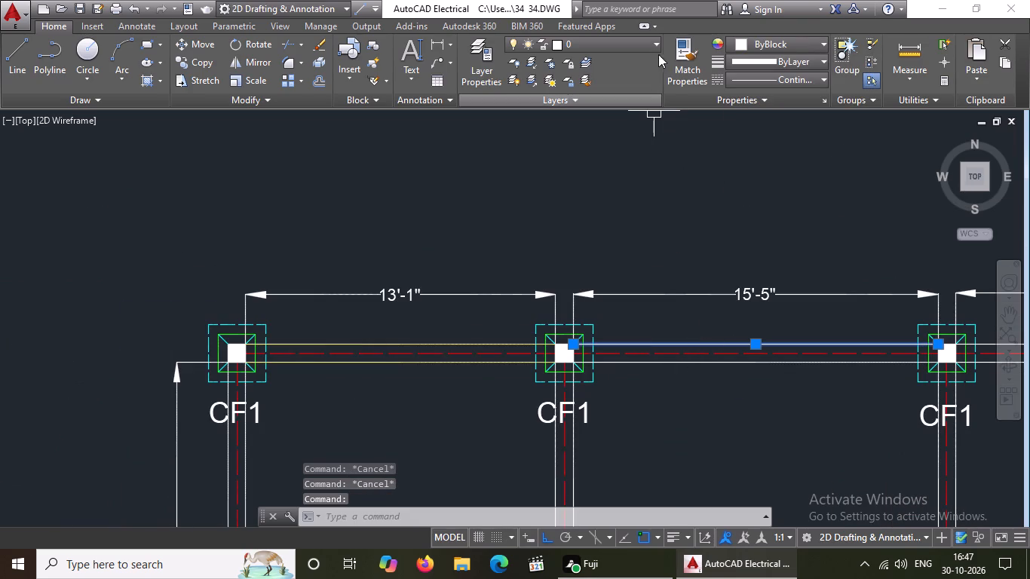
click(778, 42)
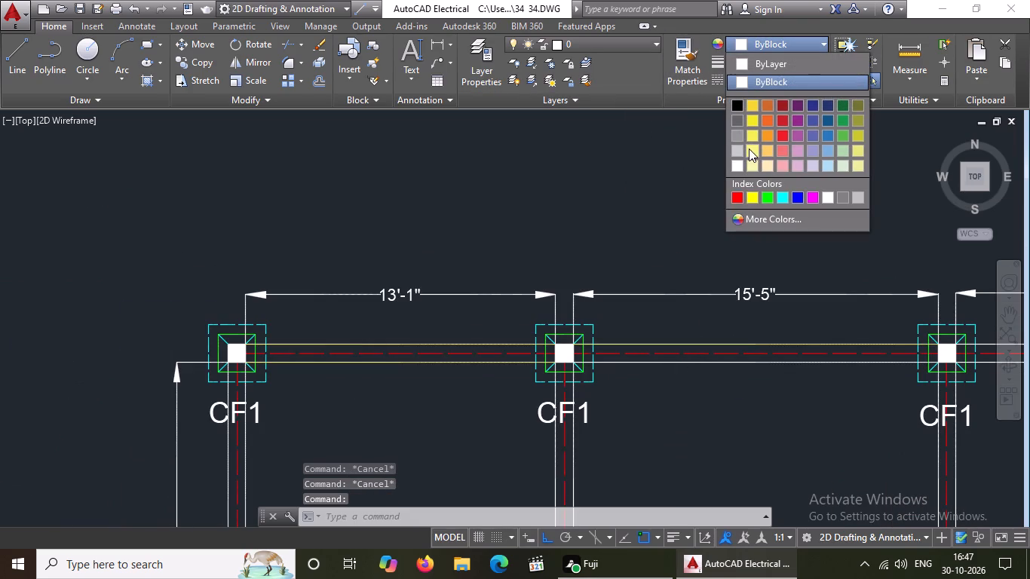
click(749, 148)
key(Escape)
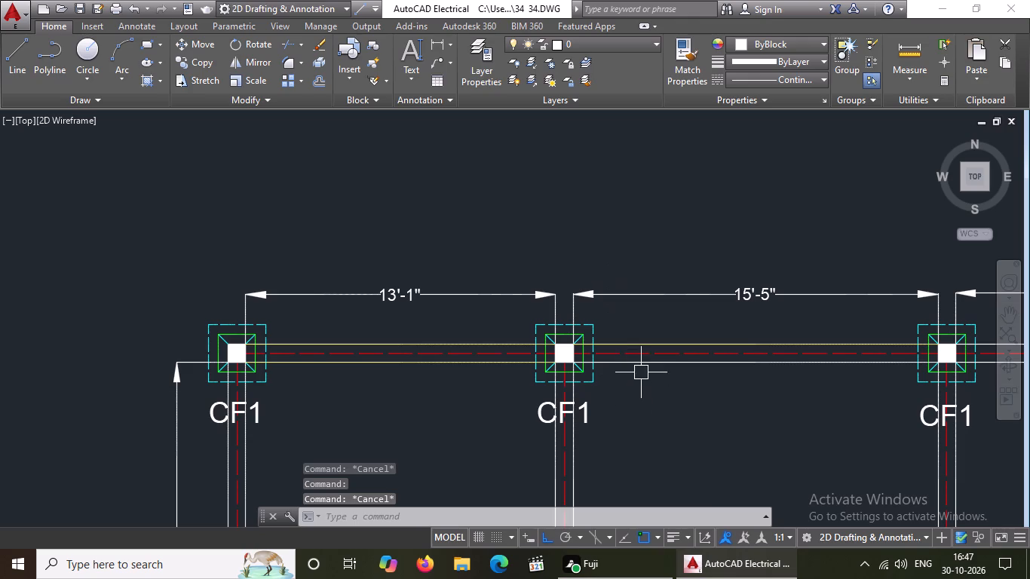
click(640, 367)
click(740, 41)
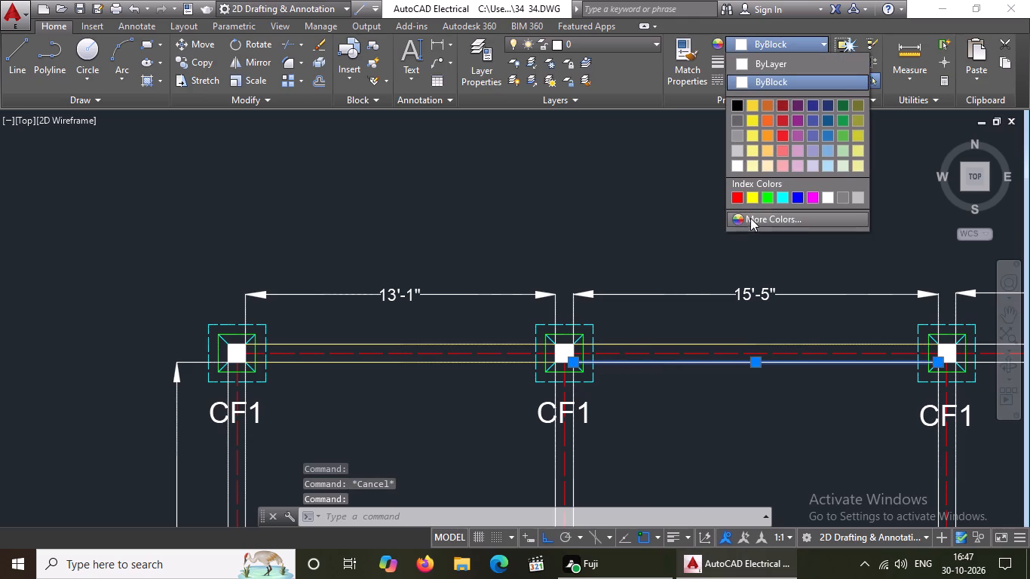
click(754, 149)
key(Escape)
Recolour the upper edge line of the easternmost 13'-1" beam in the top row to 247,242,129.
scroll(424, 259, down, 2)
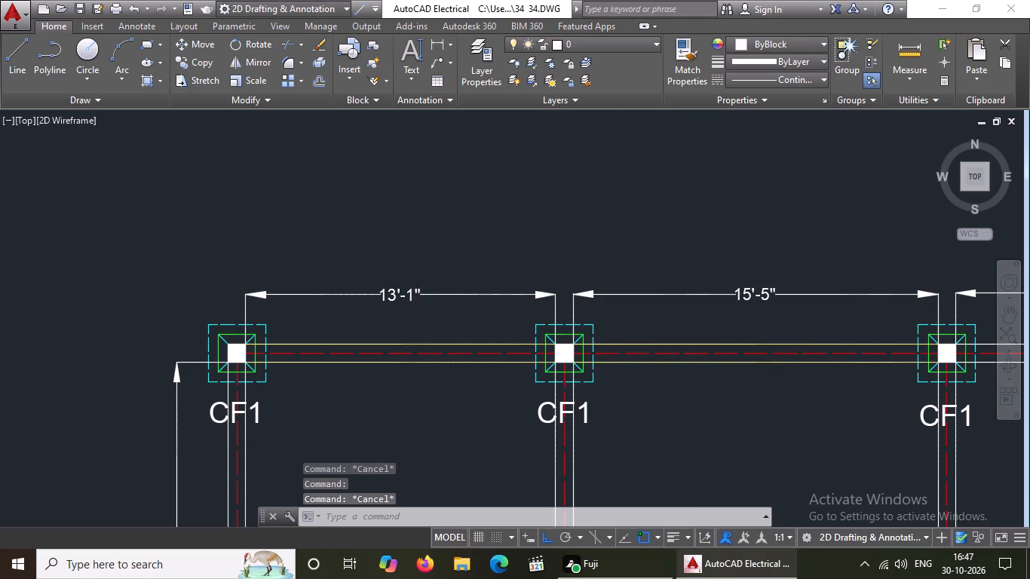
scroll(424, 259, down, 2)
key(Escape)
scroll(538, 271, up, 2)
scroll(469, 286, up, 3)
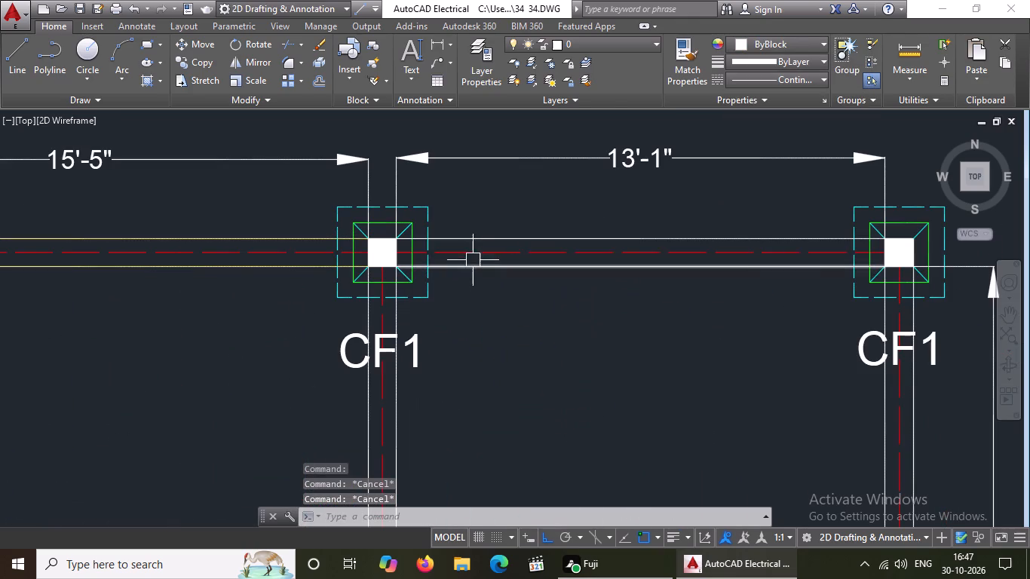
click(478, 242)
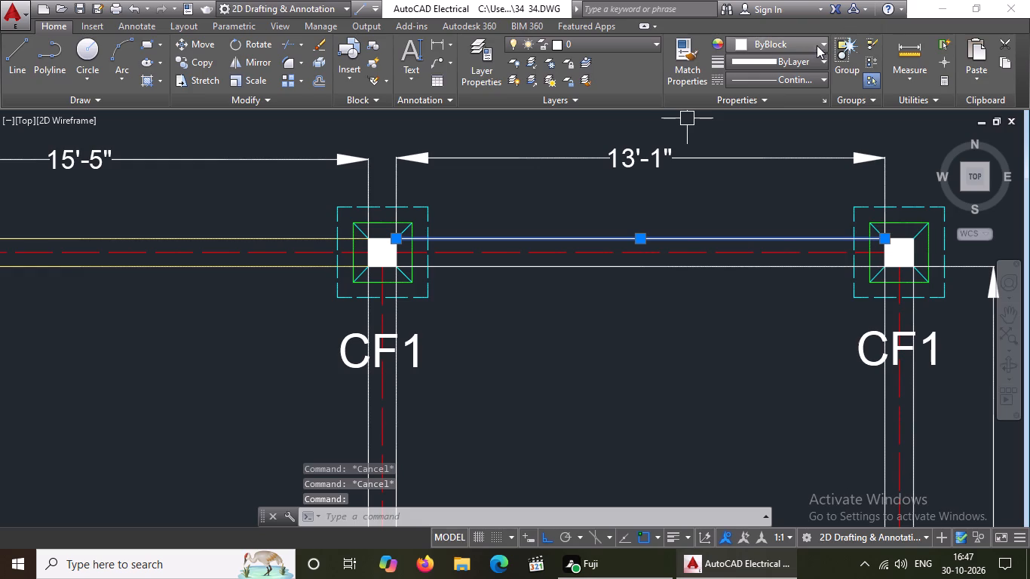
click(786, 41)
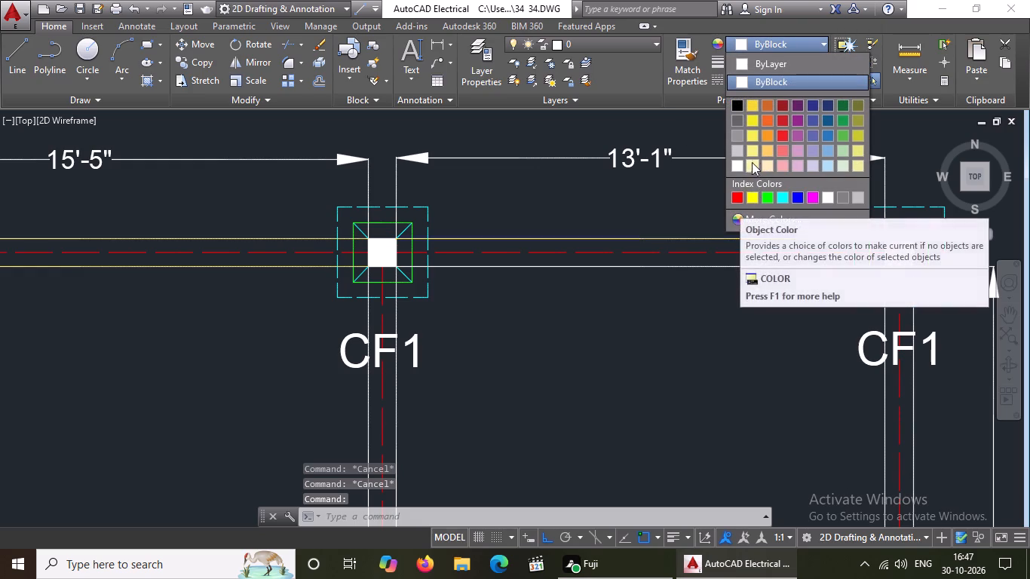
click(752, 149)
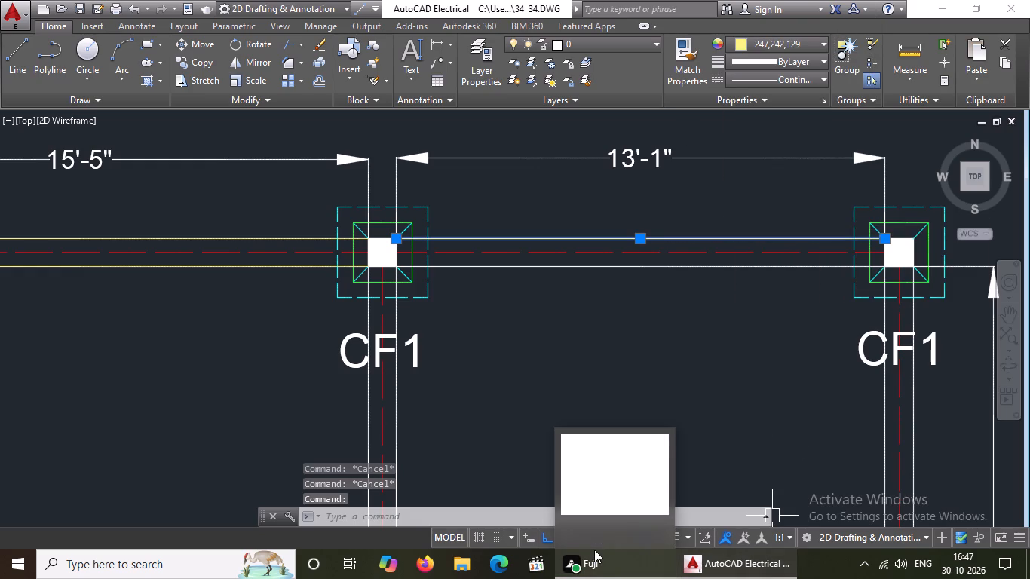
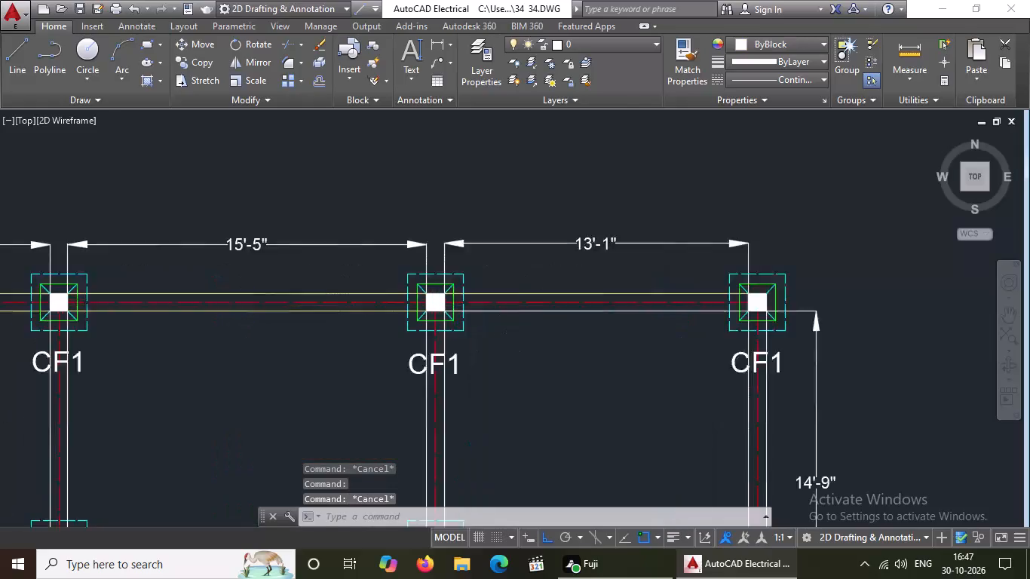
Recolour the lower edge line of the easternmost 13'-1" beam in the top row to 247,242,129.
scroll(527, 308, up, 1)
click(523, 309)
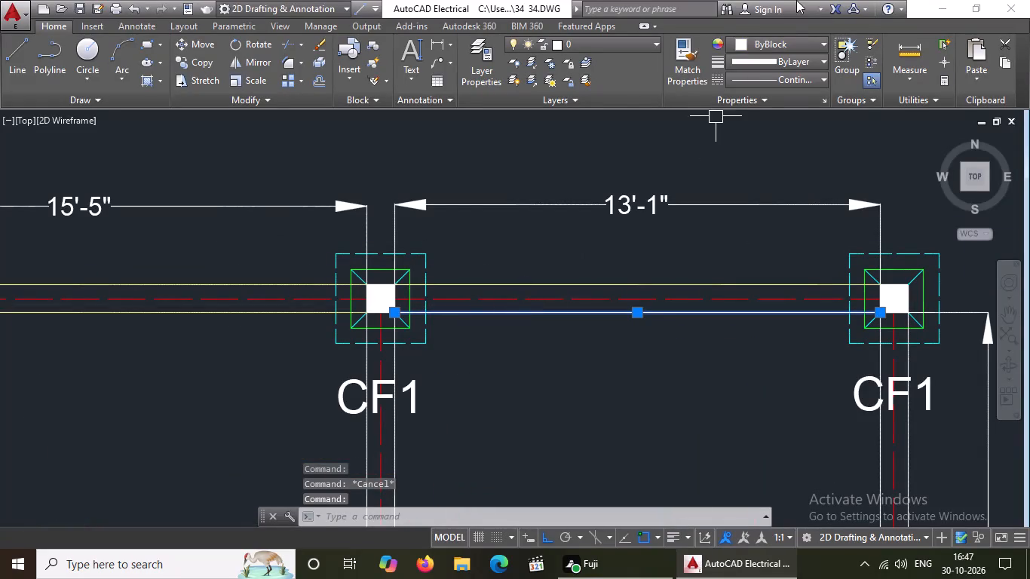
click(774, 45)
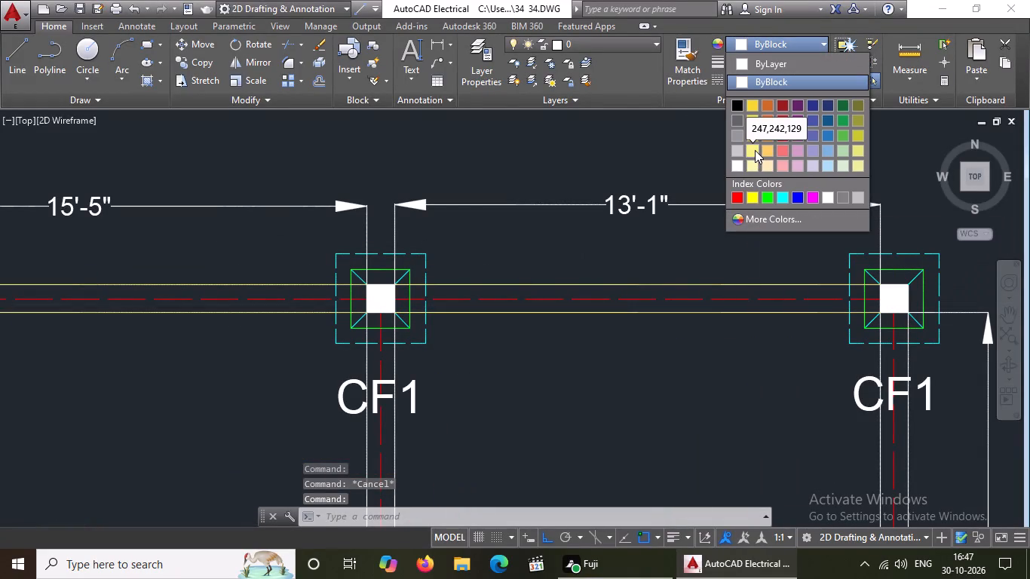
click(756, 150)
key(Escape)
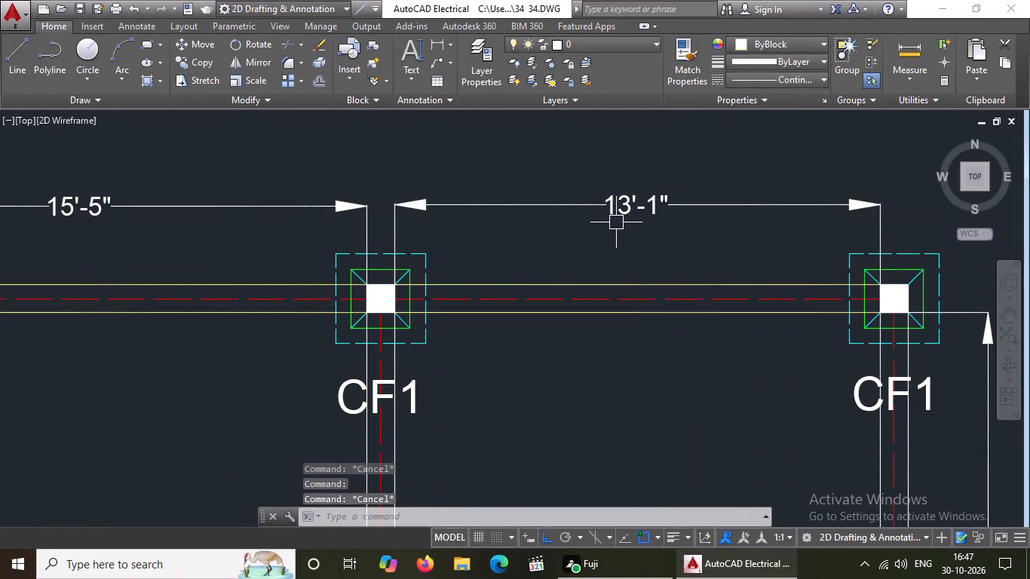
Recolour both edge lines of the westernmost vertical 14'-9" beam below the top row to 247,242,129.
scroll(612, 222, down, 2)
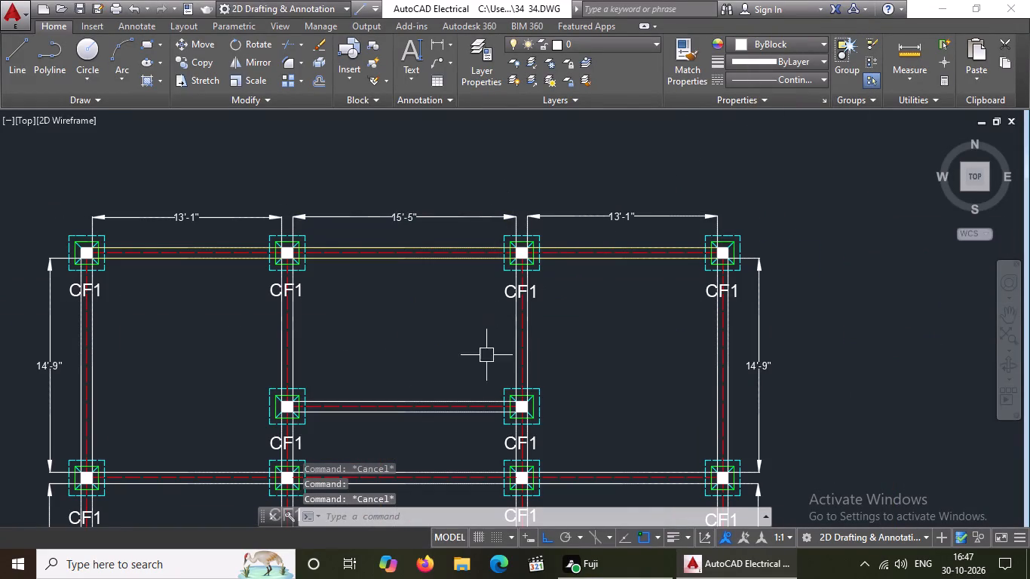
scroll(412, 207, down, 2)
scroll(296, 238, up, 3)
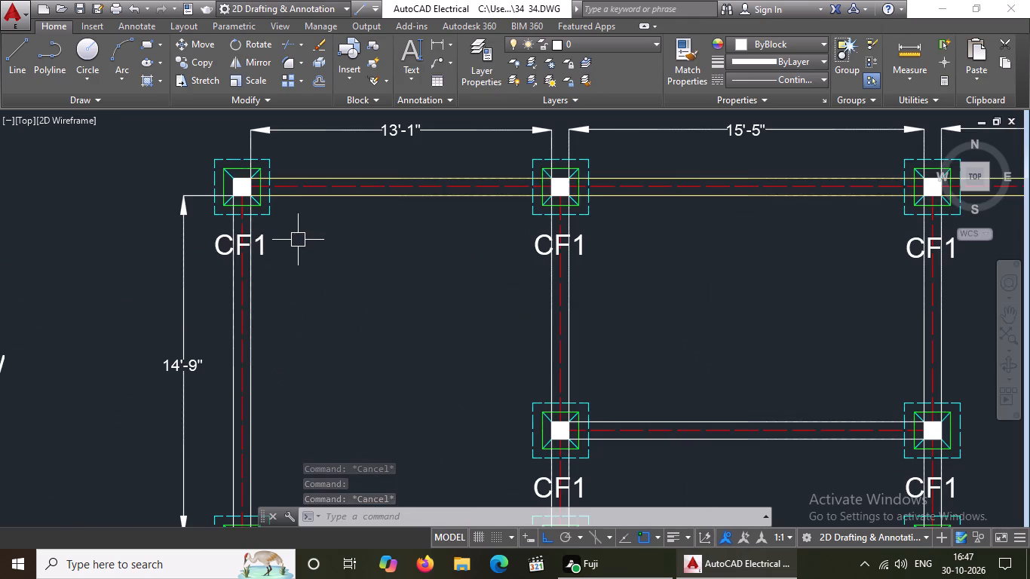
scroll(277, 271, up, 2)
scroll(198, 269, down, 4)
scroll(178, 289, up, 2)
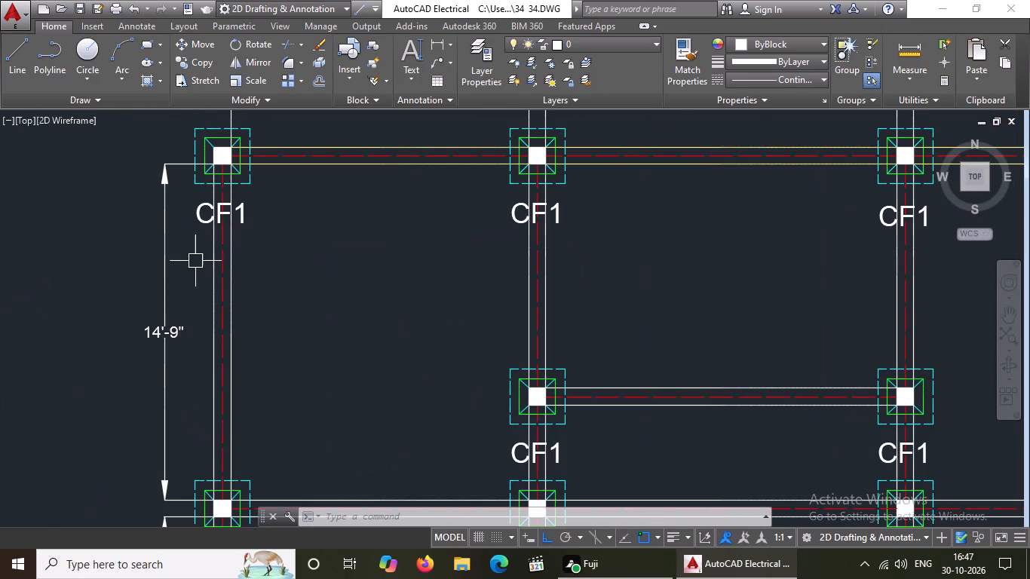
click(210, 244)
click(745, 45)
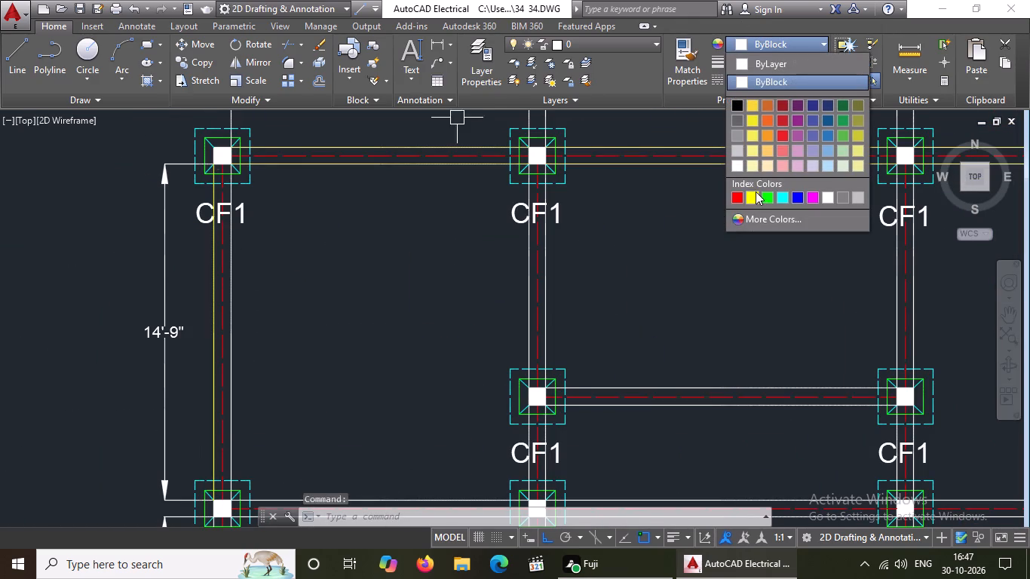
click(749, 146)
key(Escape)
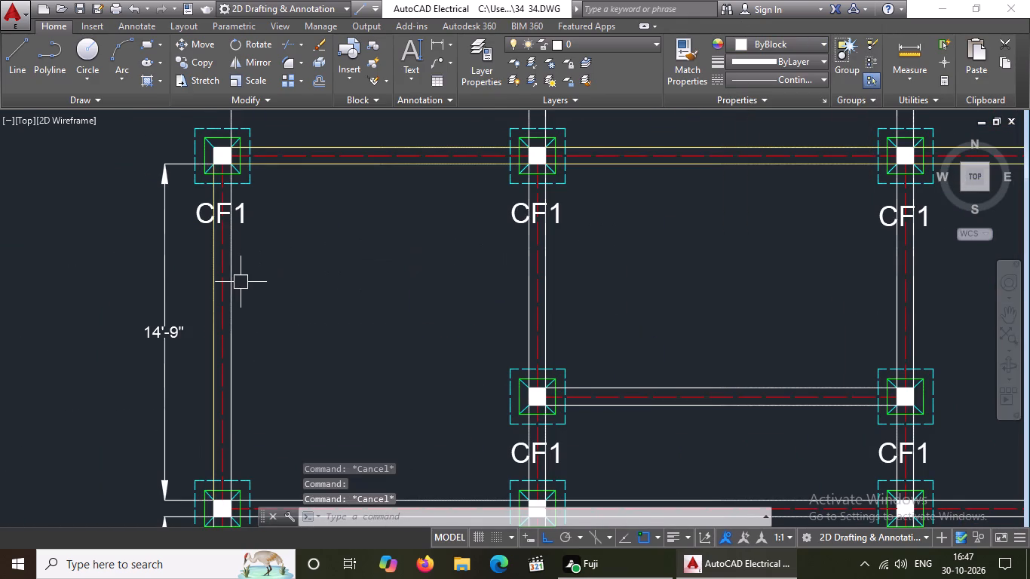
scroll(240, 282, up, 2)
click(218, 281)
click(782, 42)
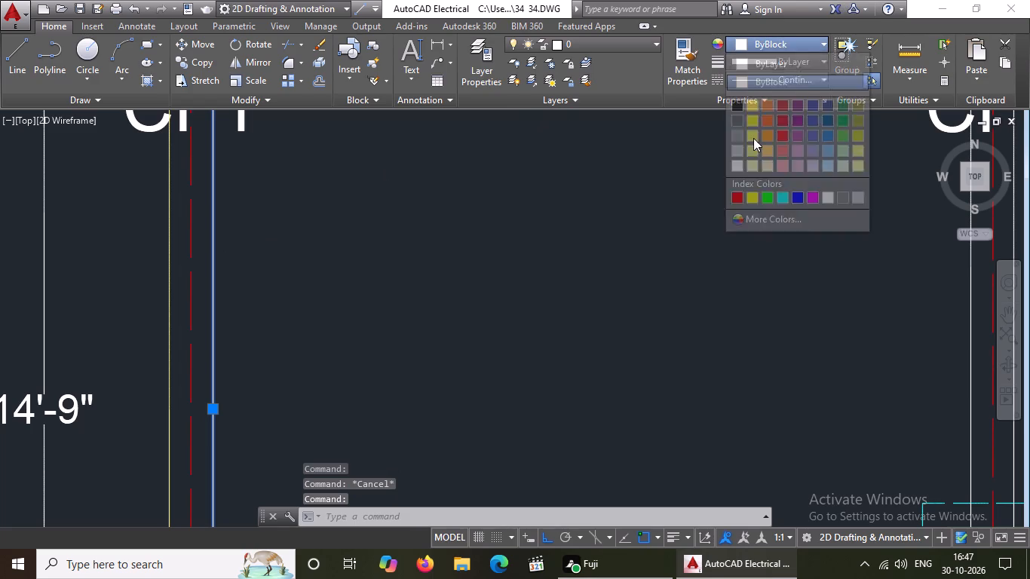
click(752, 149)
key(Escape)
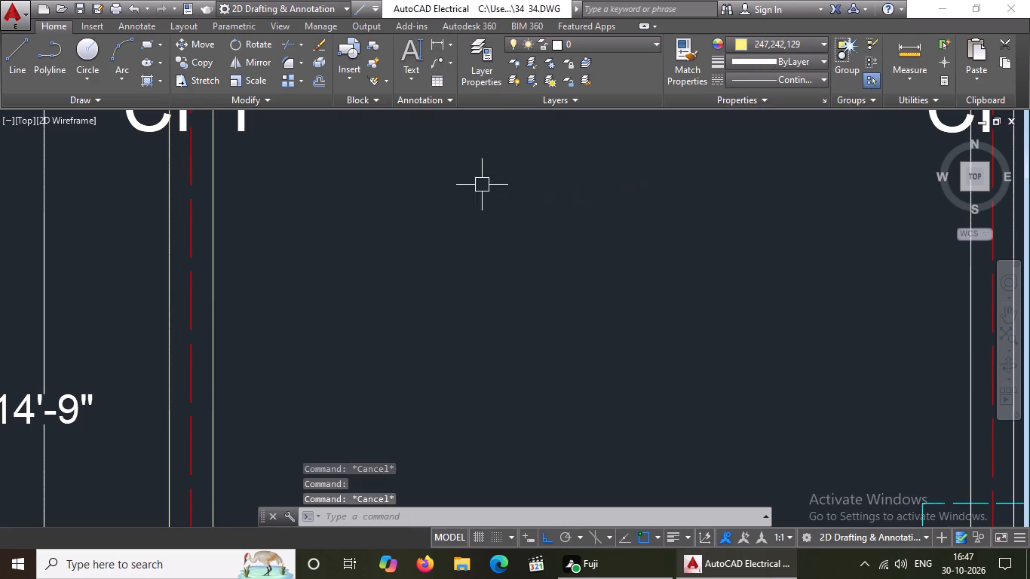
Recolour both edge lines of the second column line's vertical beam, from the top row to the intermediate footing, to 247,242,129.
scroll(470, 173, down, 4)
scroll(544, 168, up, 3)
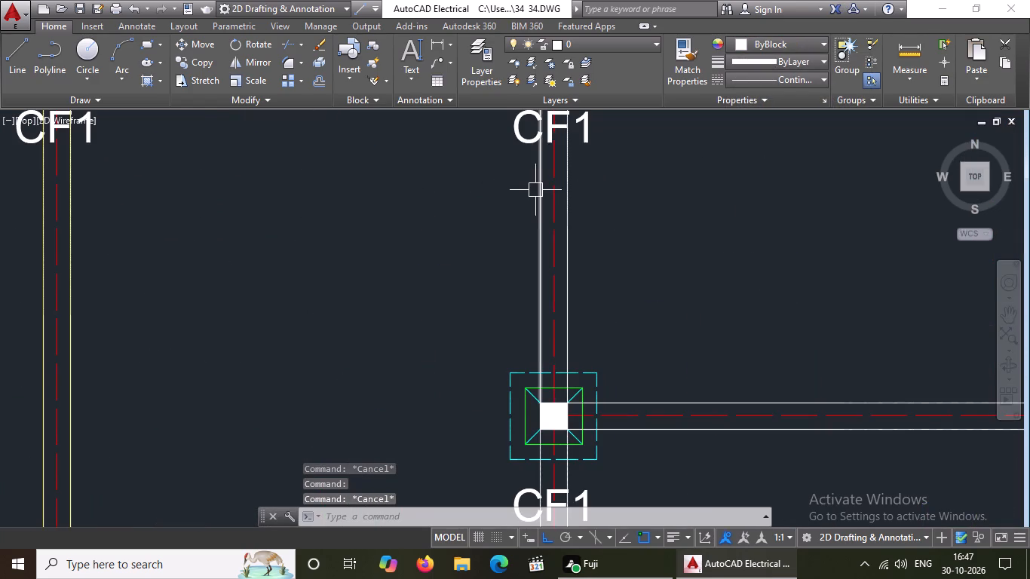
click(540, 184)
click(739, 42)
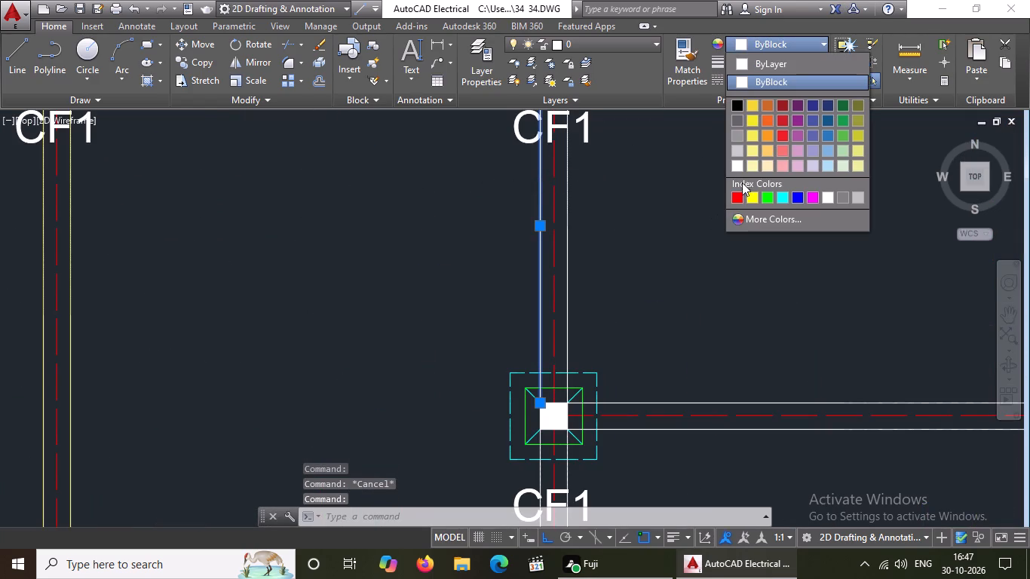
click(751, 150)
key(Escape)
click(568, 245)
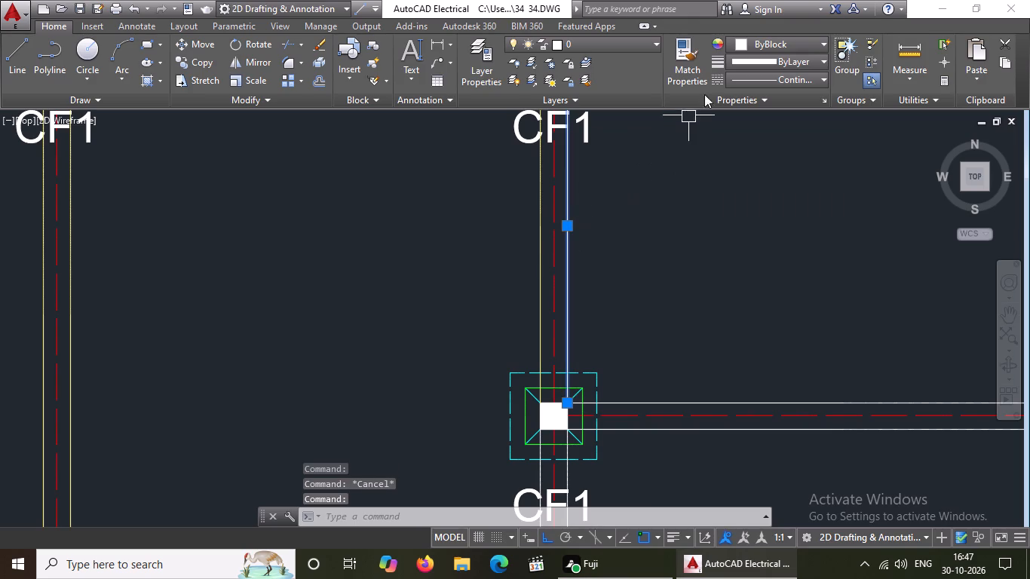
click(753, 48)
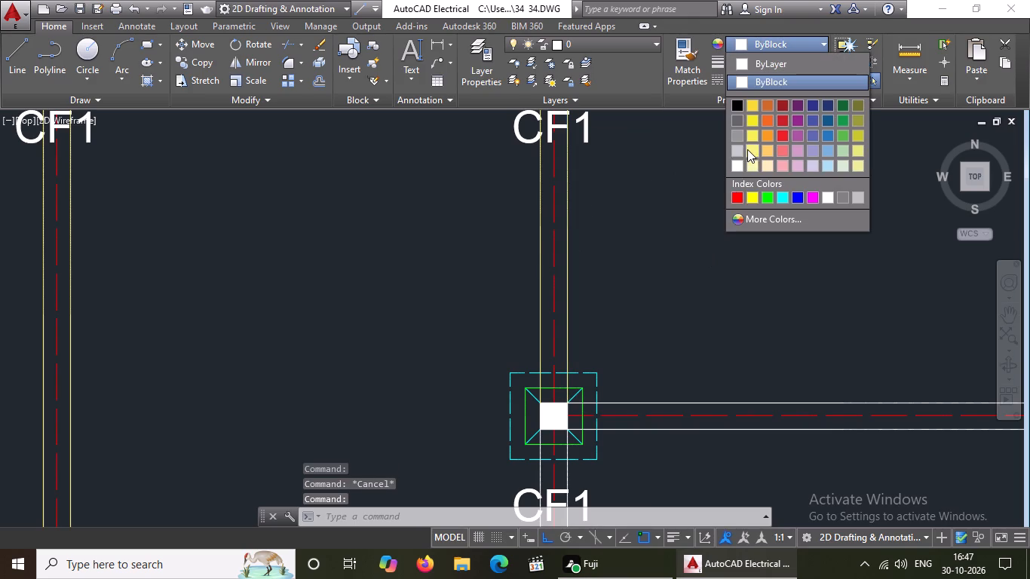
click(748, 149)
key(Escape)
Recolour both edge lines of the third column line's vertical beam, from the top row to the intermediate footing, to 247,242,129.
scroll(576, 317, down, 3)
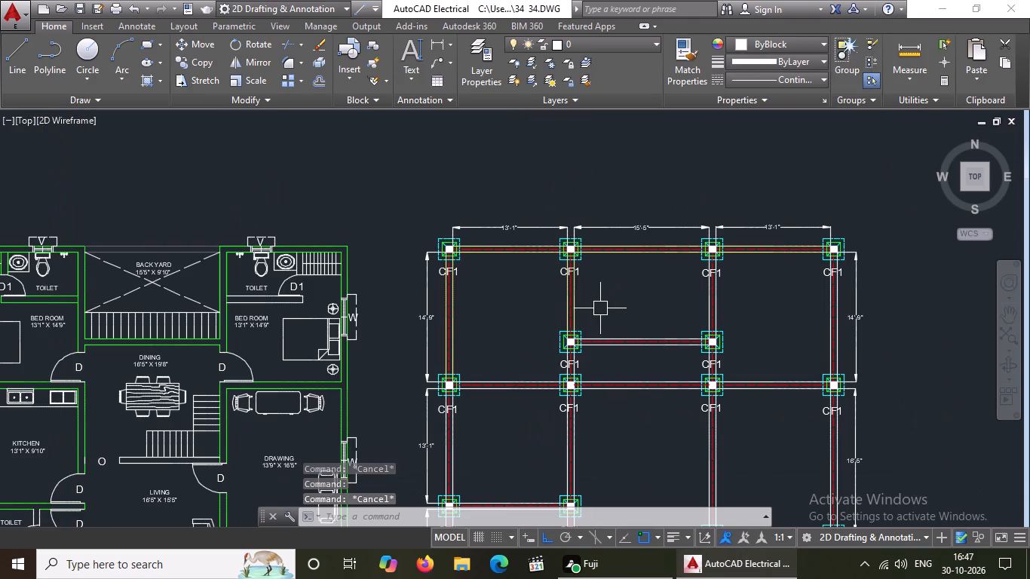
scroll(765, 280, up, 2)
click(616, 318)
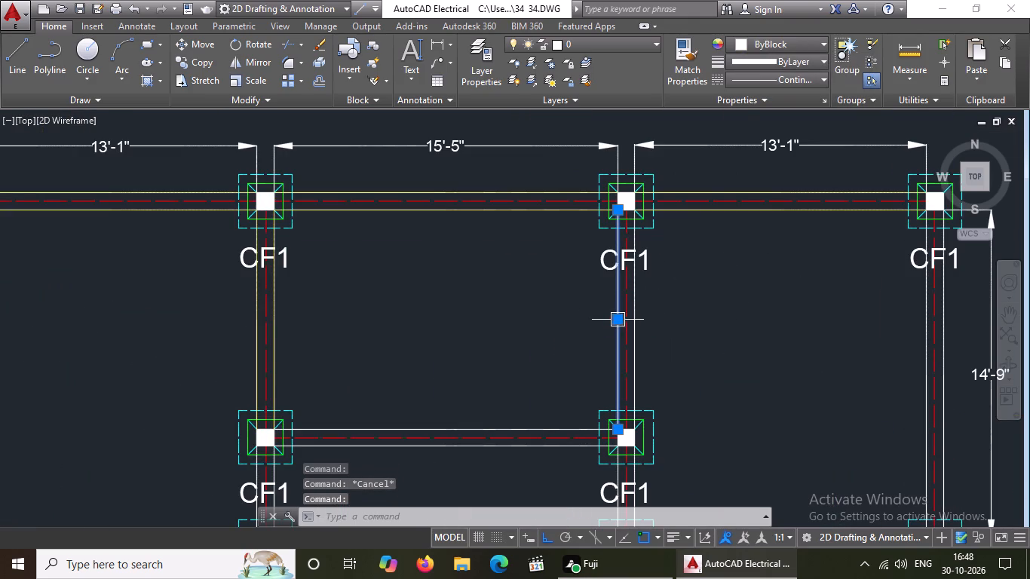
click(762, 33)
click(762, 37)
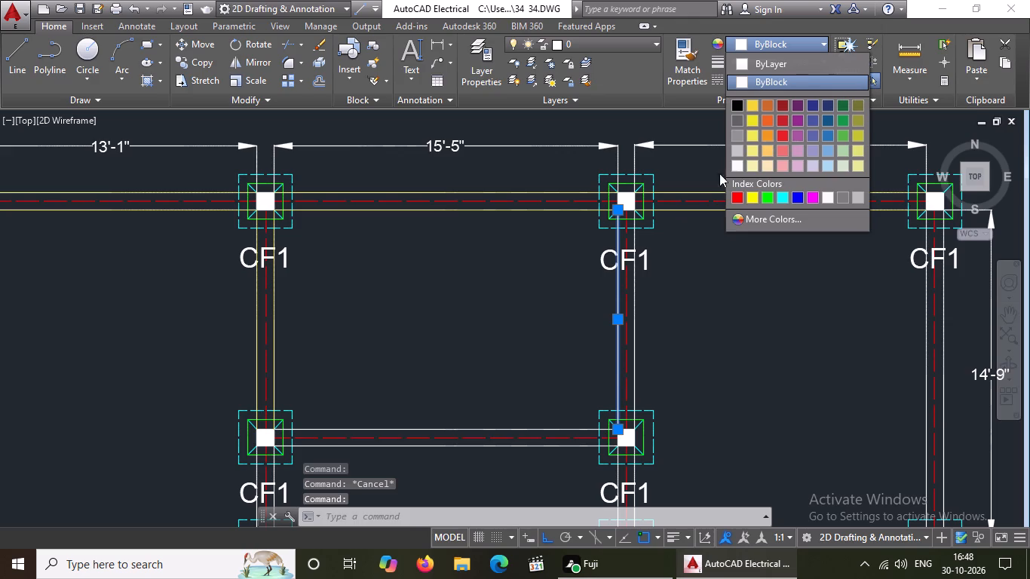
click(749, 148)
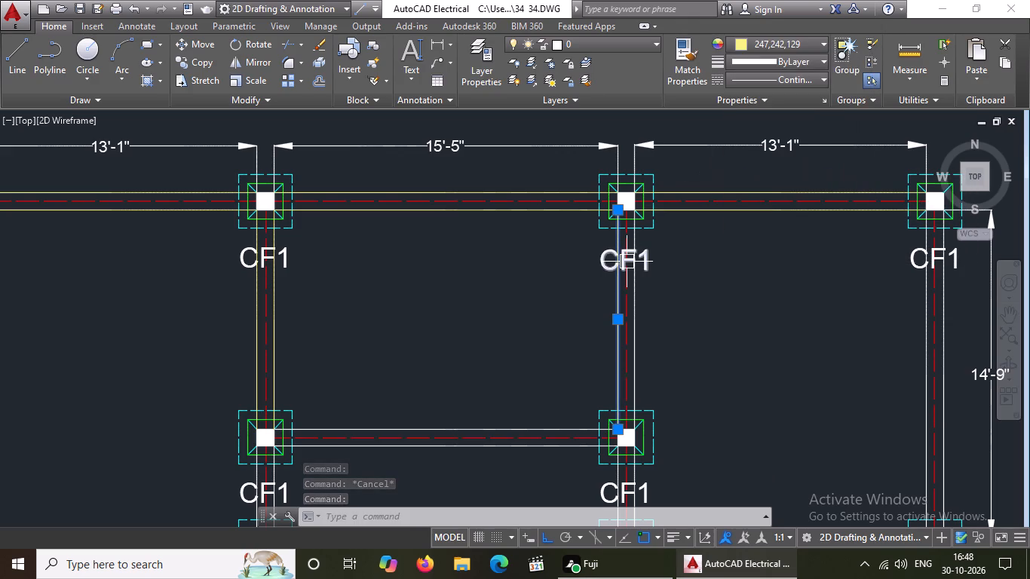
key(Escape)
click(639, 314)
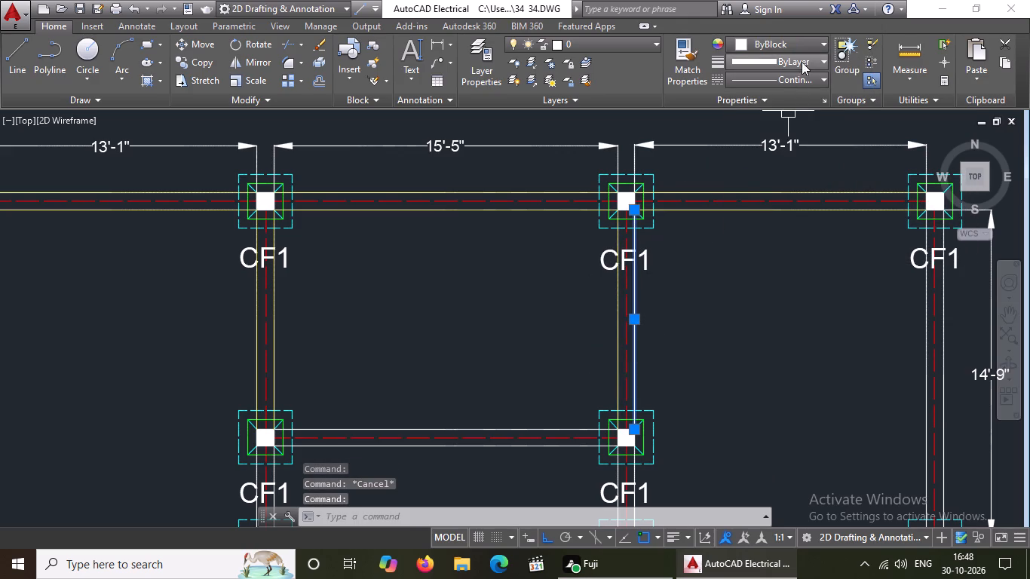
click(803, 44)
click(751, 149)
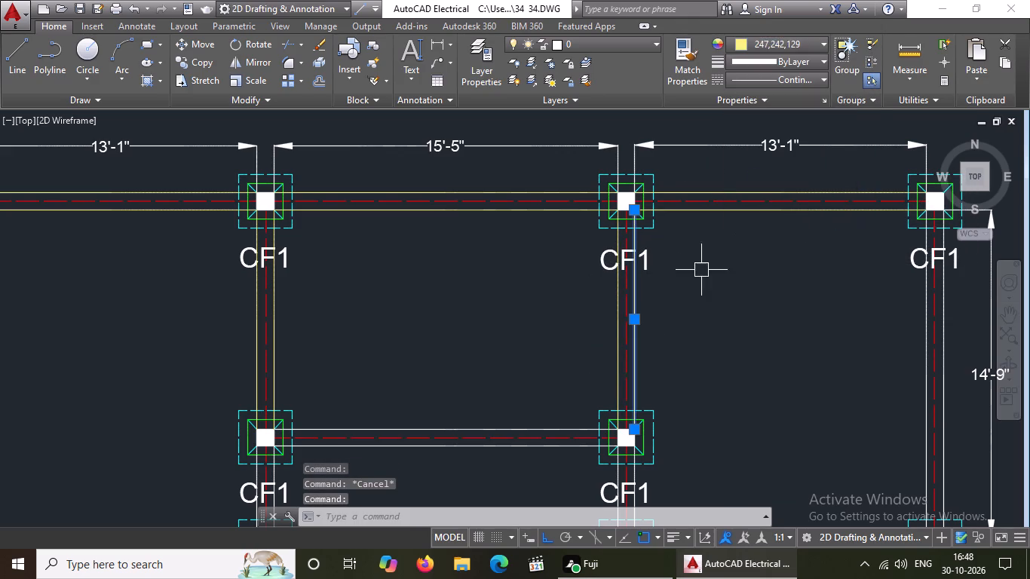
key(Escape)
Recolour both edge lines of the easternmost vertical 14'-9" beam below the top row to 247,242,129.
scroll(672, 311, down, 2)
scroll(765, 308, up, 3)
click(780, 303)
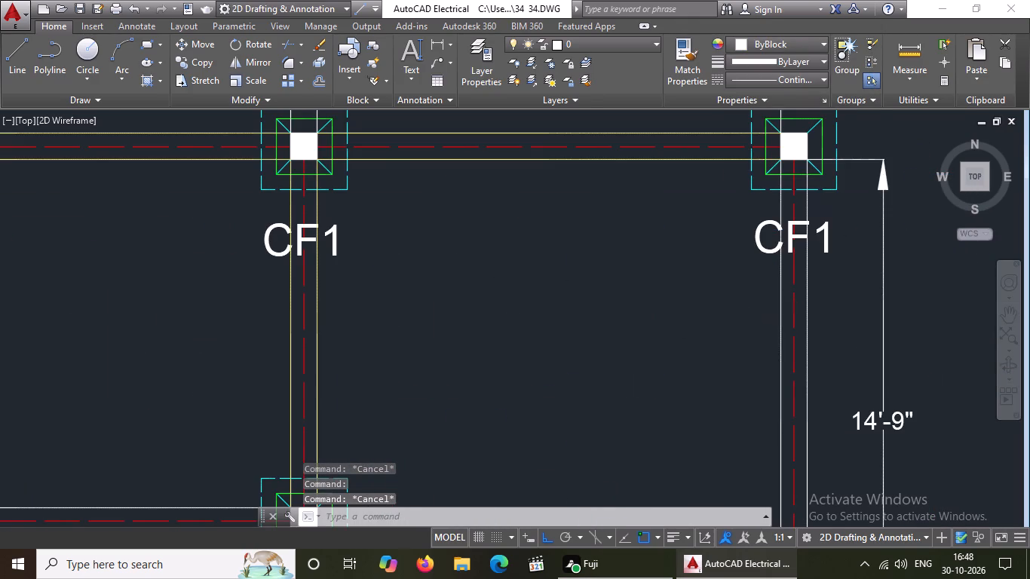
click(784, 45)
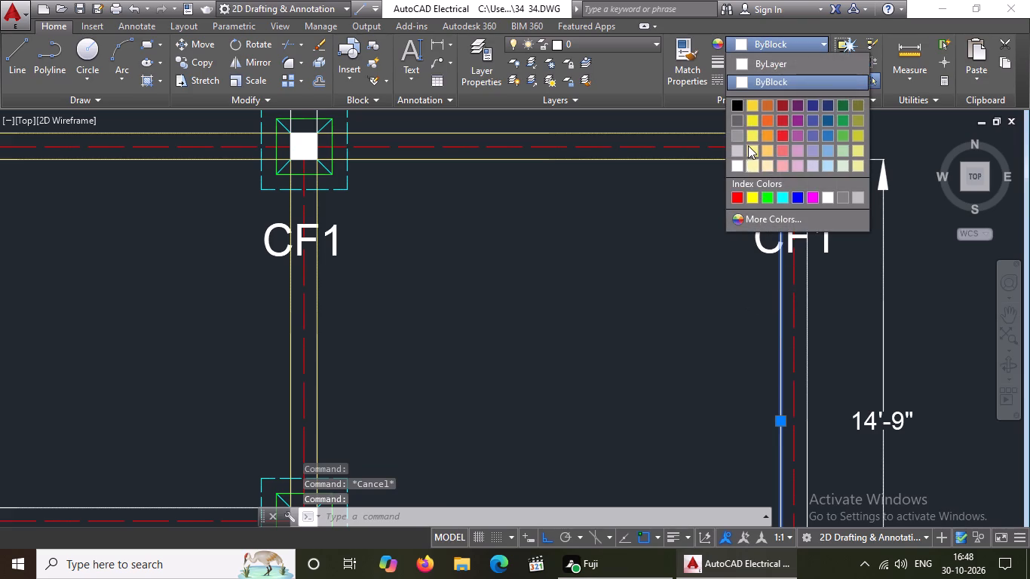
click(748, 148)
key(Escape)
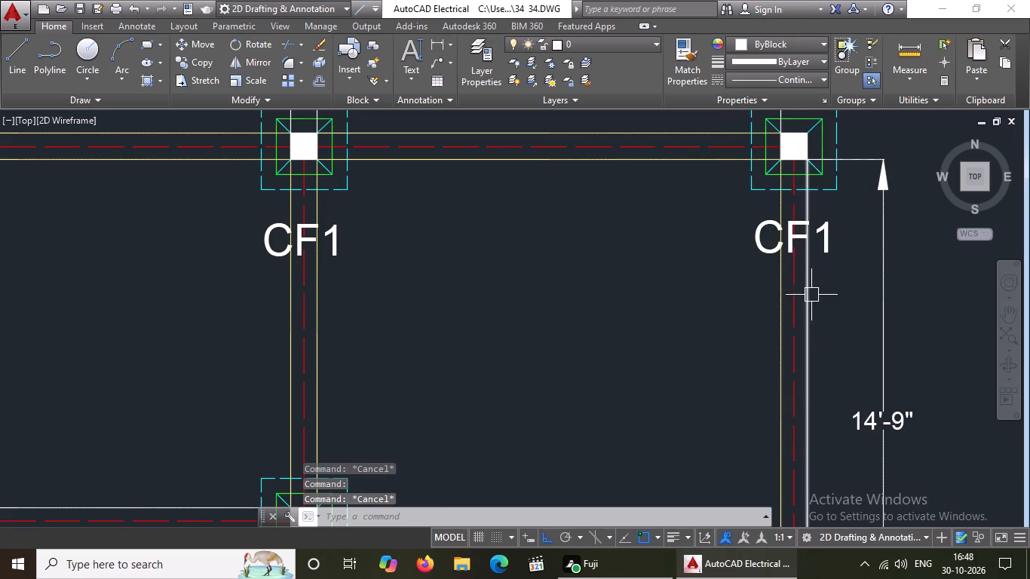
click(812, 294)
click(746, 43)
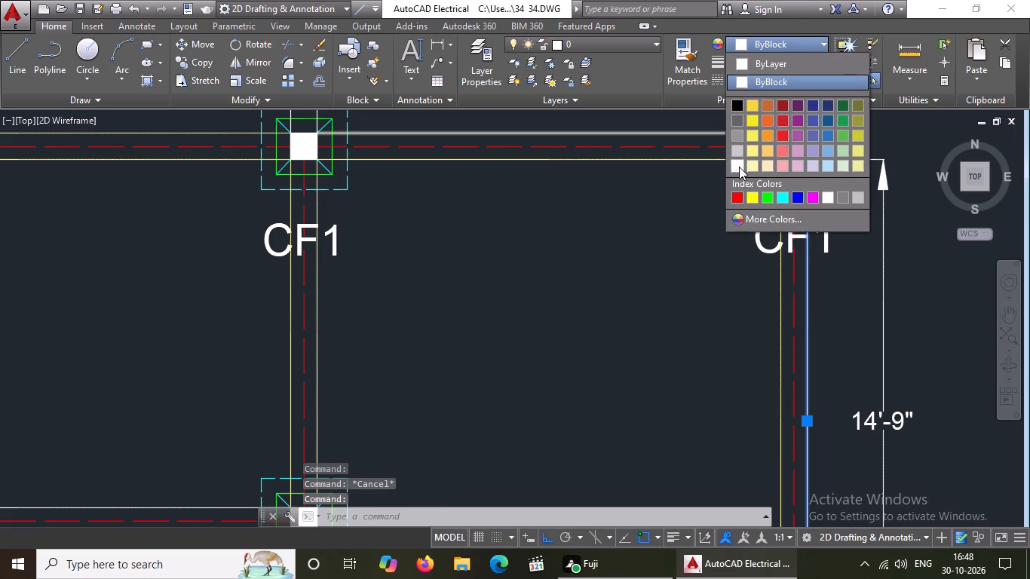
click(749, 147)
key(Escape)
Recolour both edge lines of the short vertical beam below the second column line's intermediate footing to 247,242,129.
scroll(630, 155, down, 4)
scroll(630, 155, up, 1)
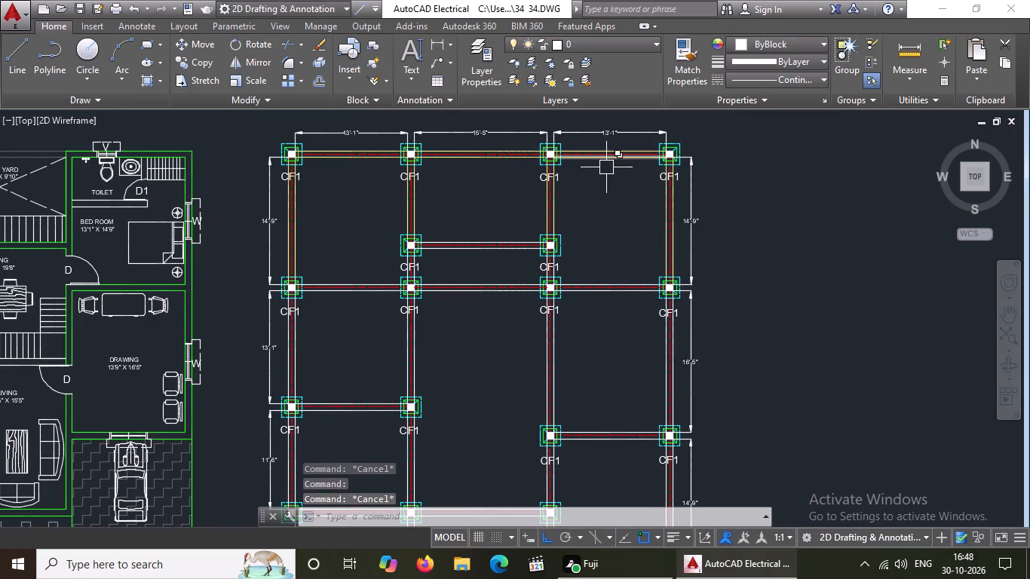
scroll(404, 268, up, 5)
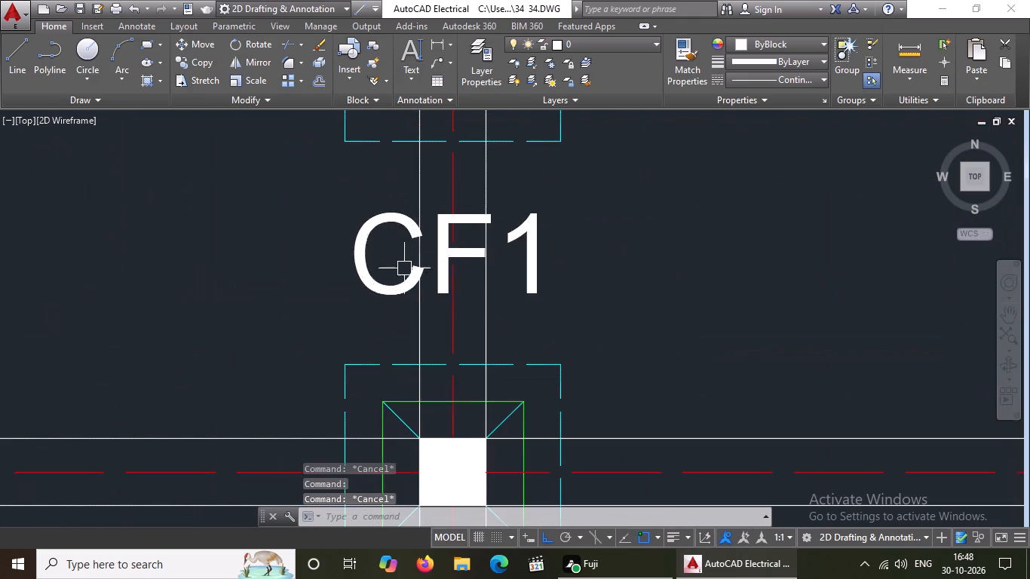
click(420, 313)
click(762, 47)
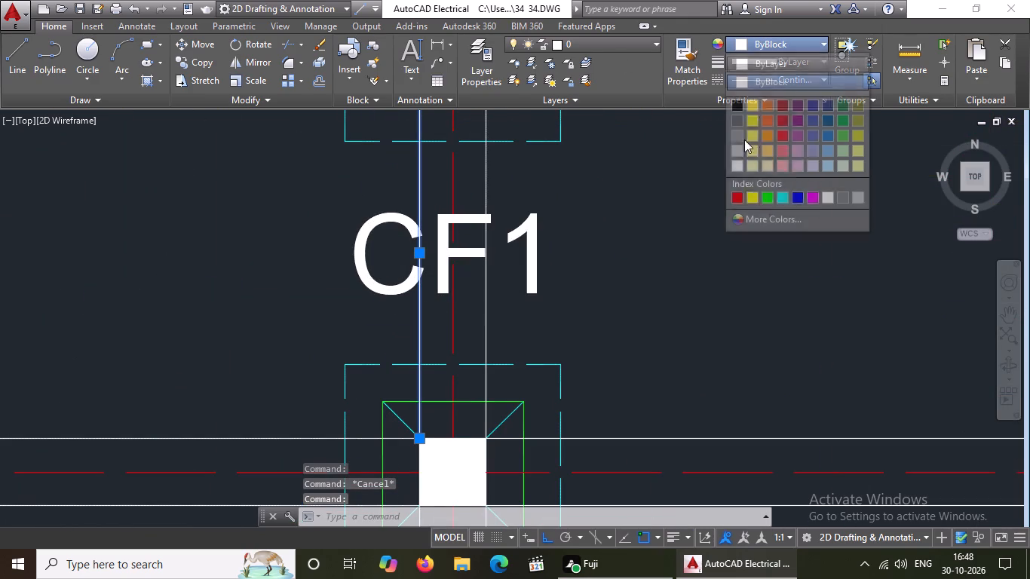
click(750, 151)
key(Escape)
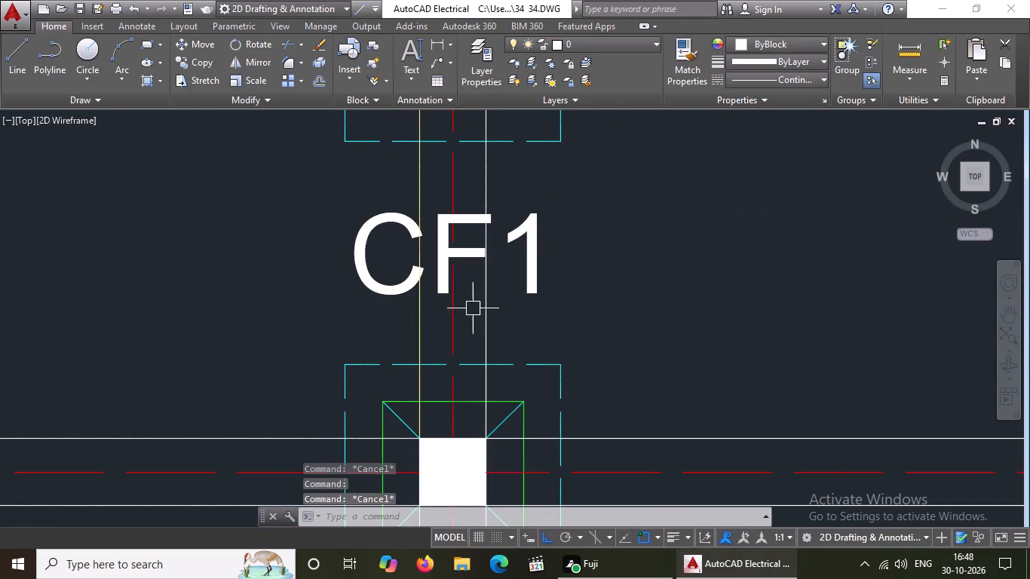
click(489, 298)
click(808, 35)
click(808, 50)
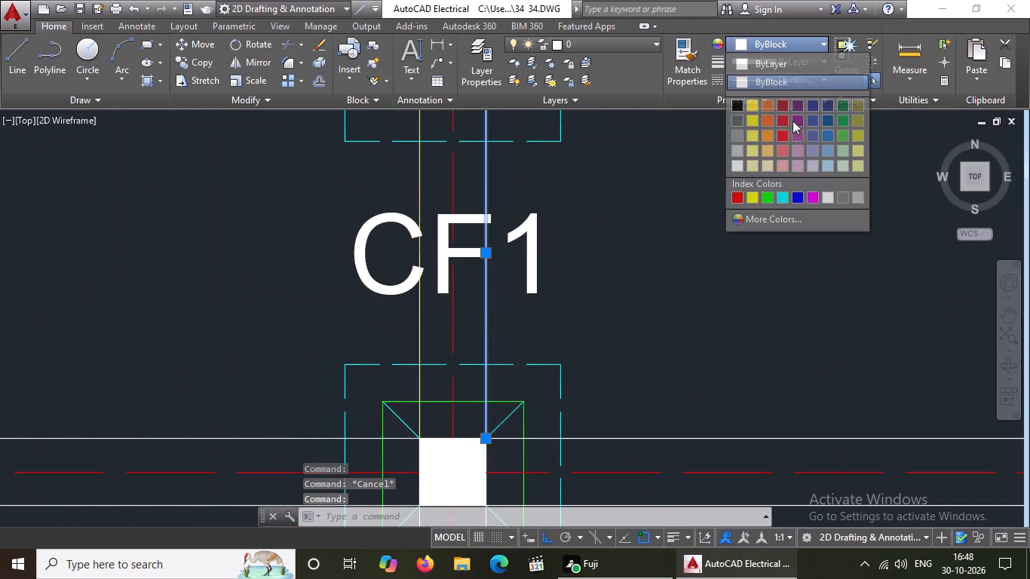
click(756, 149)
key(Escape)
Recolour both edge lines of the horizontal beam joining the two intermediate CF1 footings to 247,242,129.
scroll(611, 308, down, 4)
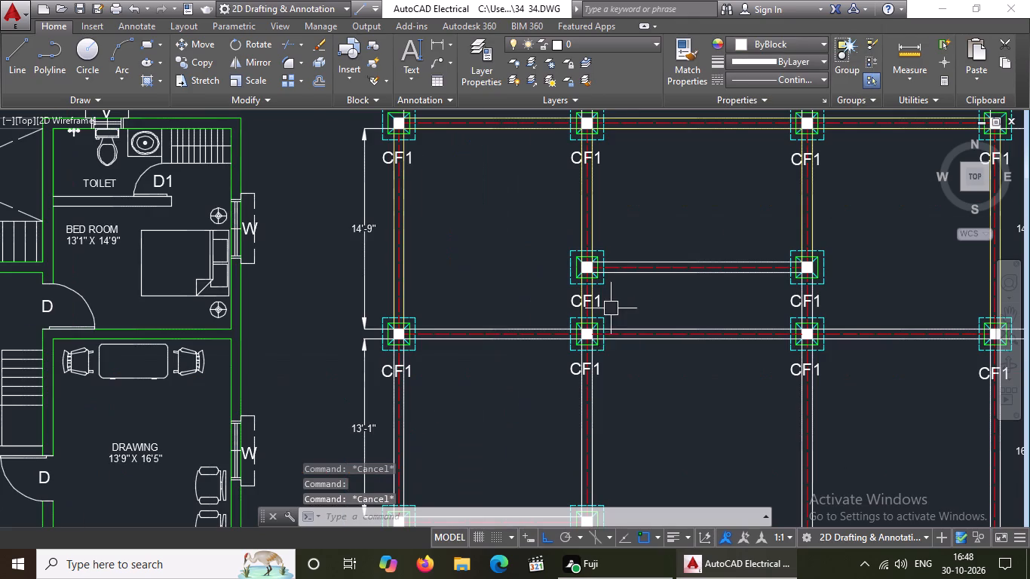
scroll(710, 273, up, 2)
click(652, 236)
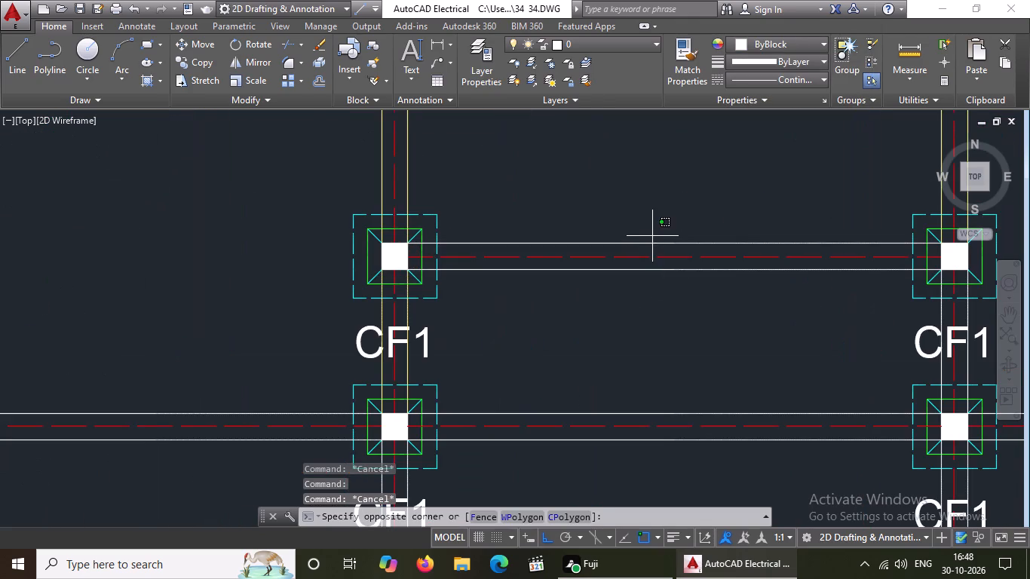
click(645, 246)
click(787, 42)
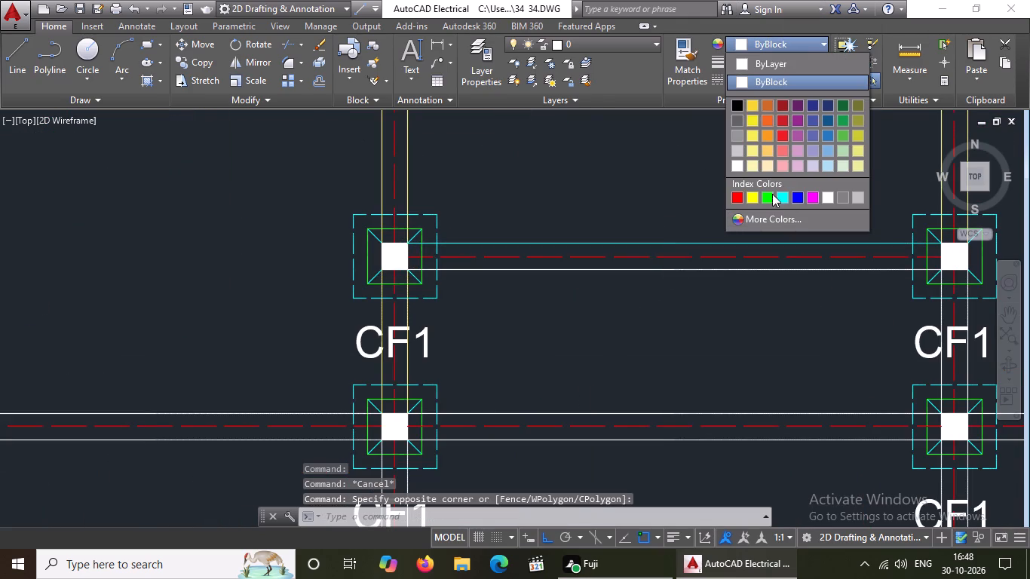
click(753, 146)
key(Escape)
click(637, 277)
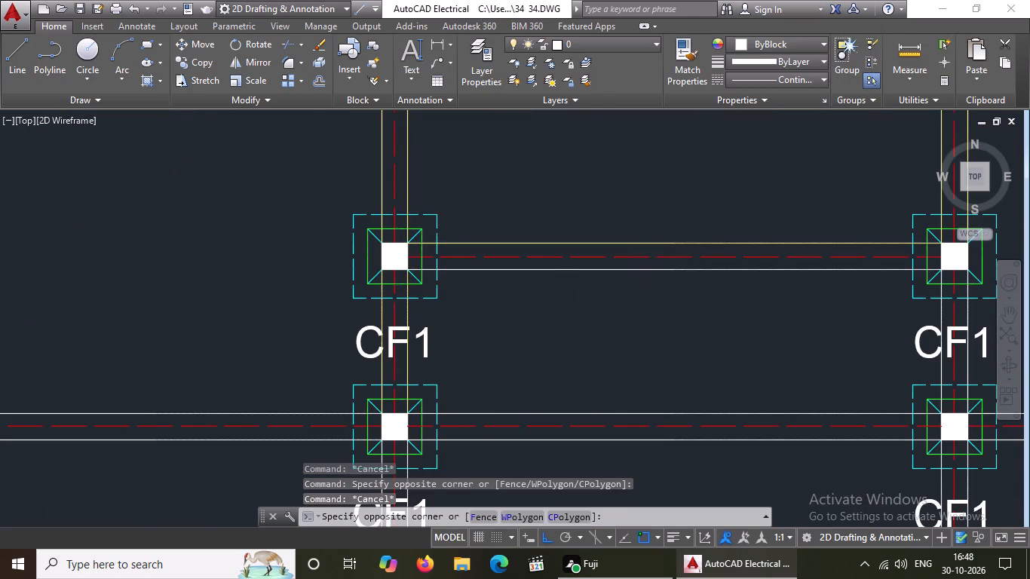
click(643, 265)
click(643, 268)
click(750, 42)
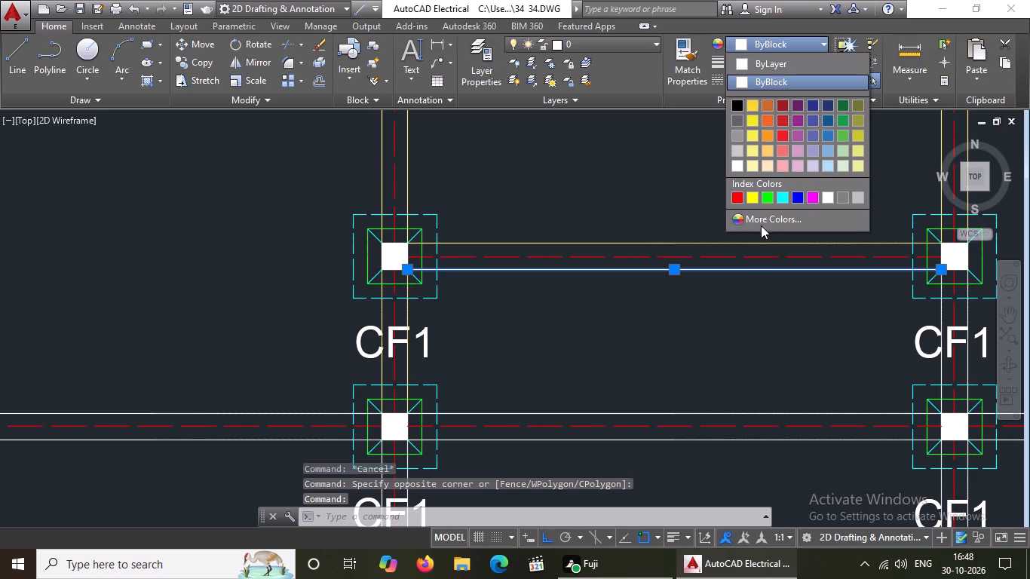
click(753, 148)
key(Escape)
scroll(565, 291, down, 3)
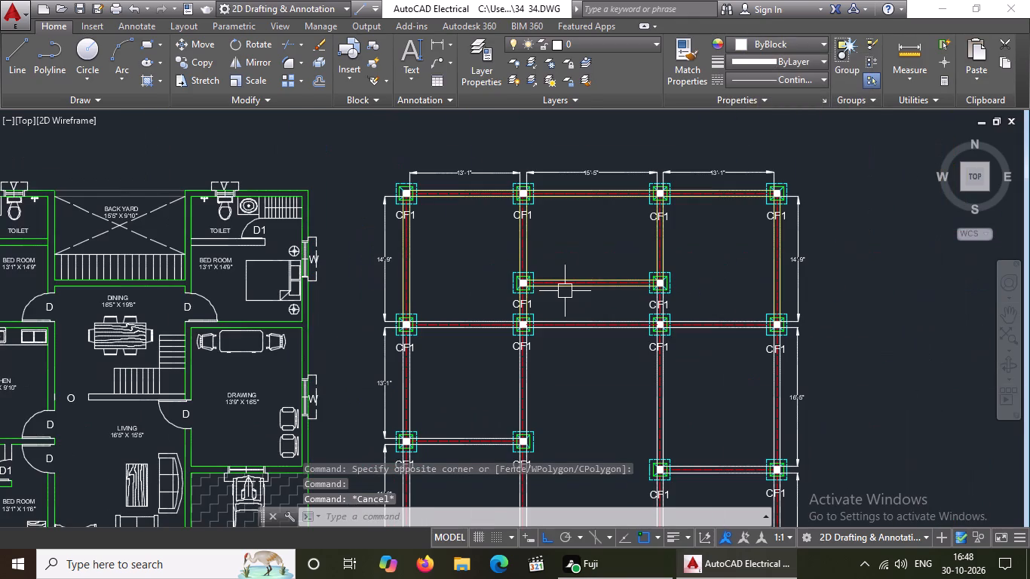
Recolour both edge lines of the westernmost horizontal beam in the row below the intermediate footings to 247,242,129.
key(Escape)
scroll(672, 230, up, 2)
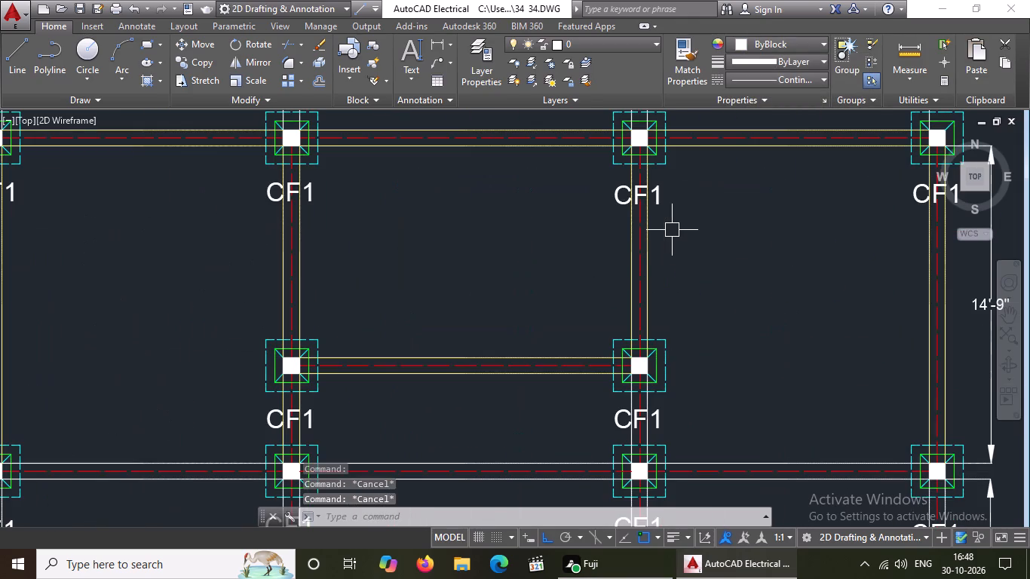
scroll(530, 315, down, 1)
scroll(210, 407, up, 2)
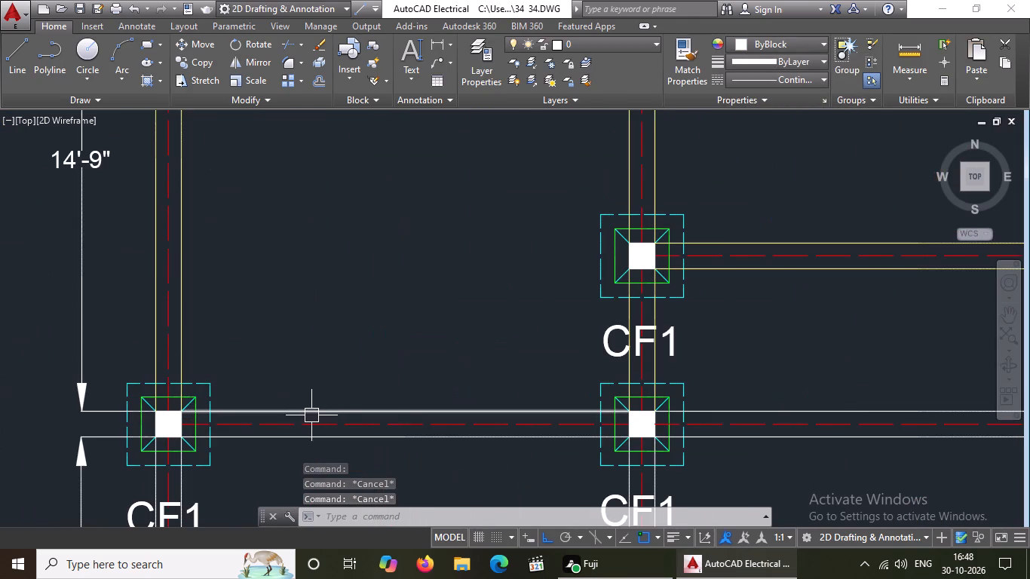
click(311, 415)
click(778, 45)
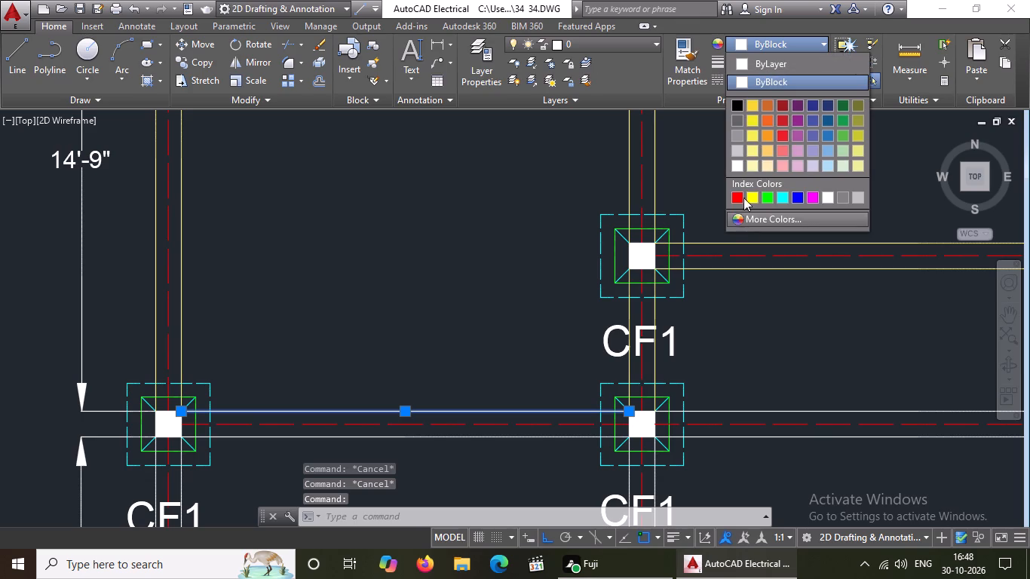
click(750, 149)
key(Escape)
click(453, 437)
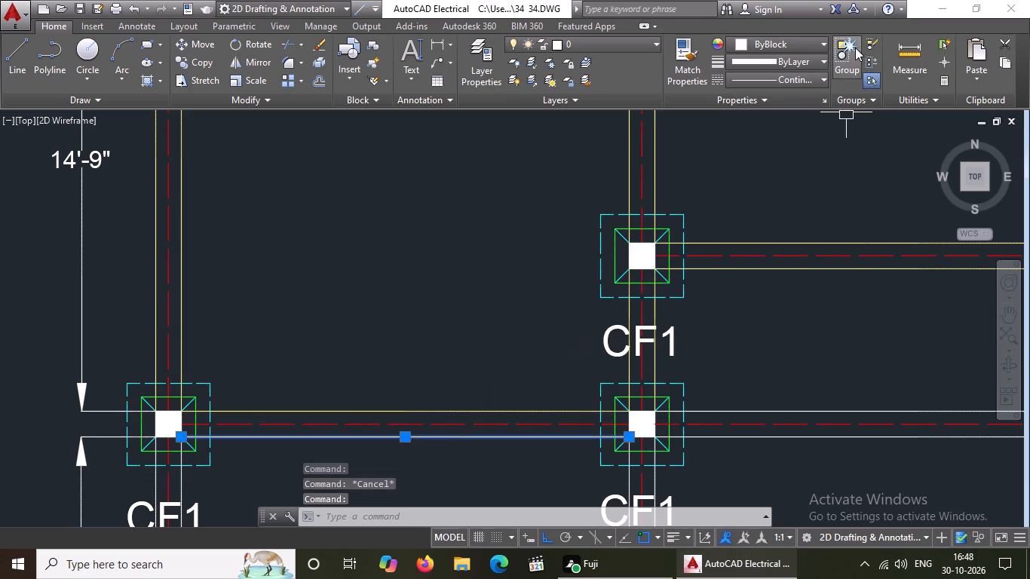
click(801, 45)
click(751, 148)
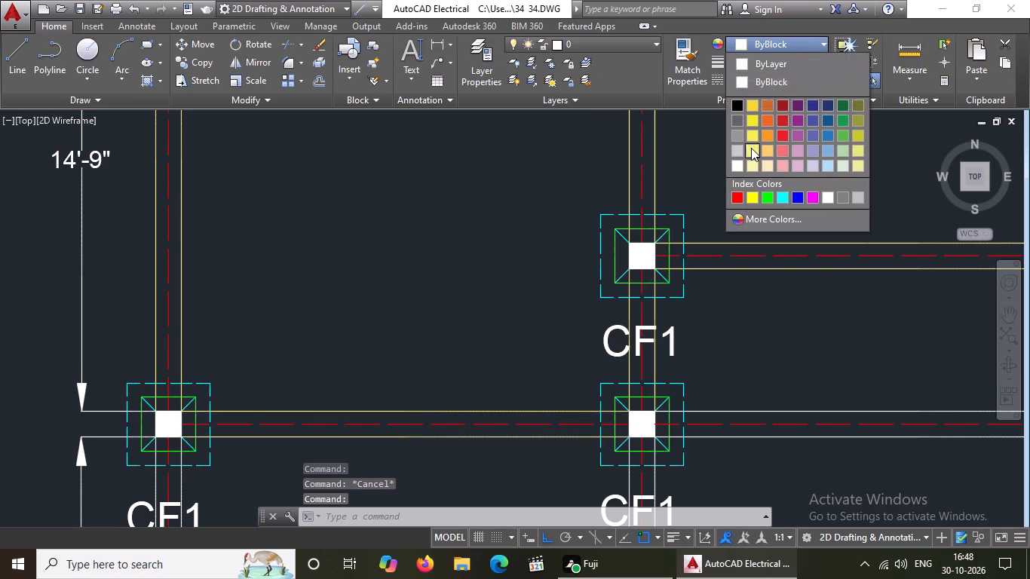
key(Escape)
Recolour both edge lines of the middle horizontal beam in the row below the intermediate footings to 247,242,129.
scroll(611, 247, down, 2)
scroll(708, 309, up, 2)
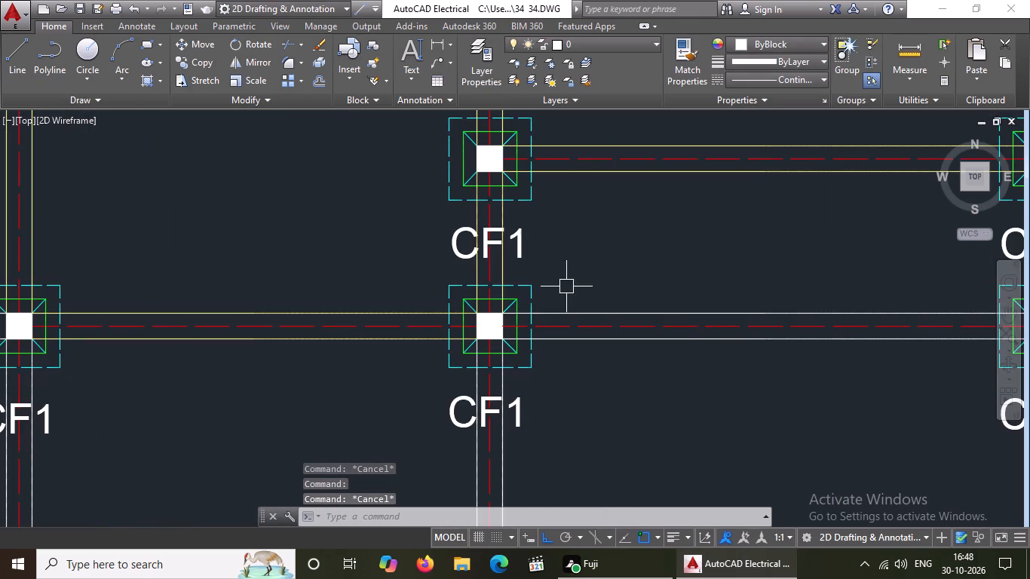
scroll(553, 268, down, 2)
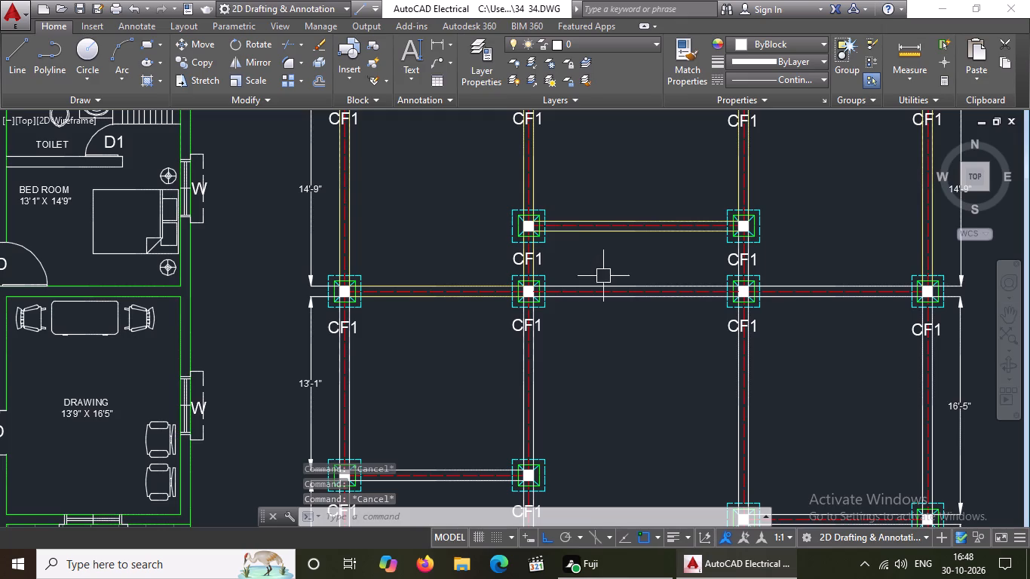
scroll(603, 284, up, 2)
click(600, 289)
click(799, 47)
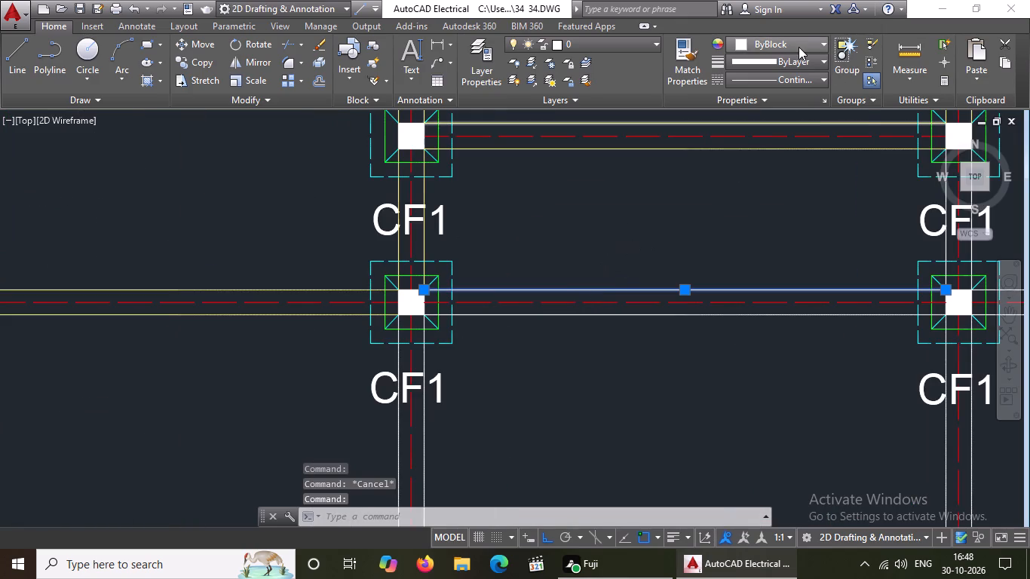
click(750, 147)
key(Escape)
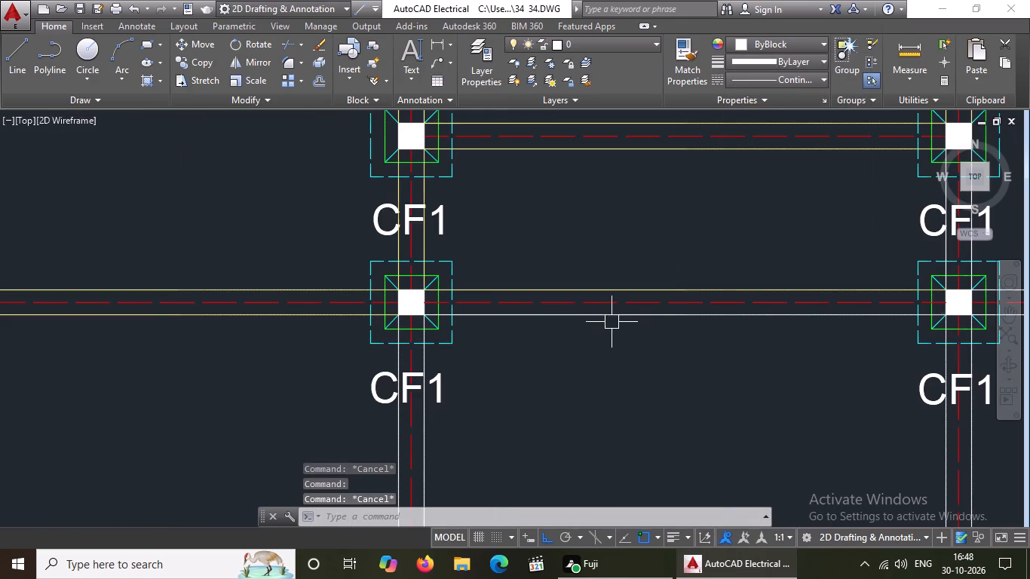
click(614, 320)
click(759, 39)
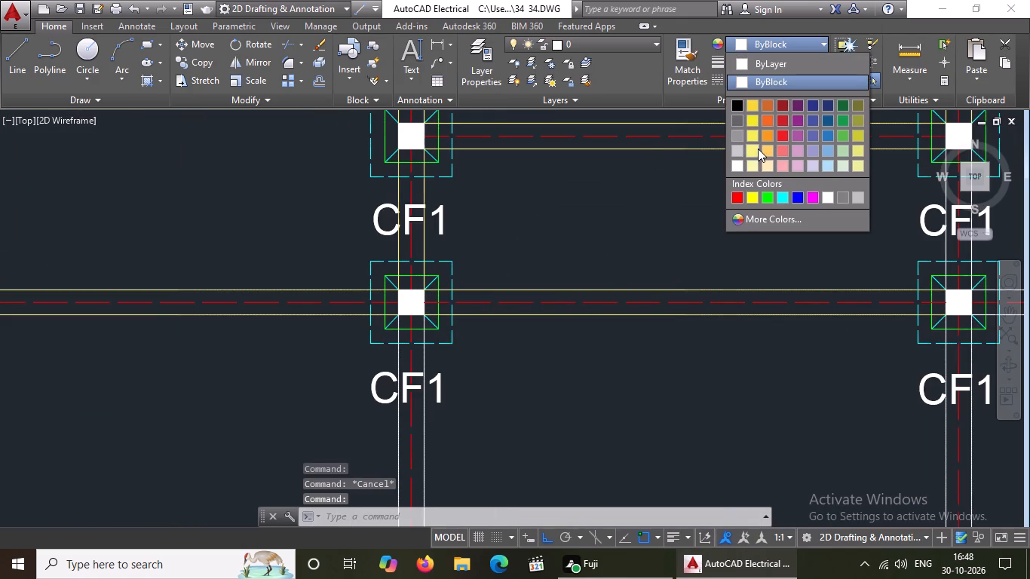
click(752, 148)
key(Escape)
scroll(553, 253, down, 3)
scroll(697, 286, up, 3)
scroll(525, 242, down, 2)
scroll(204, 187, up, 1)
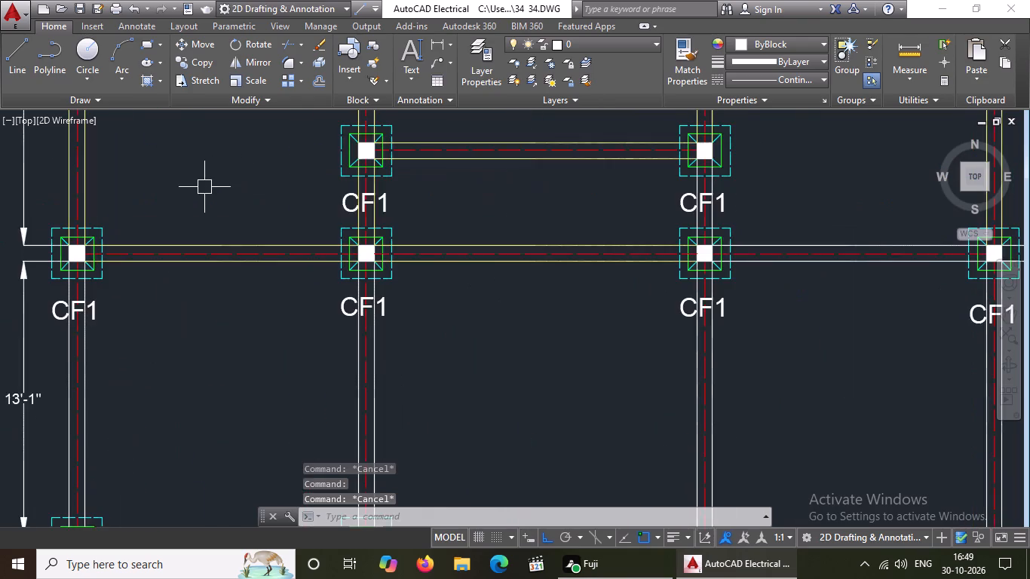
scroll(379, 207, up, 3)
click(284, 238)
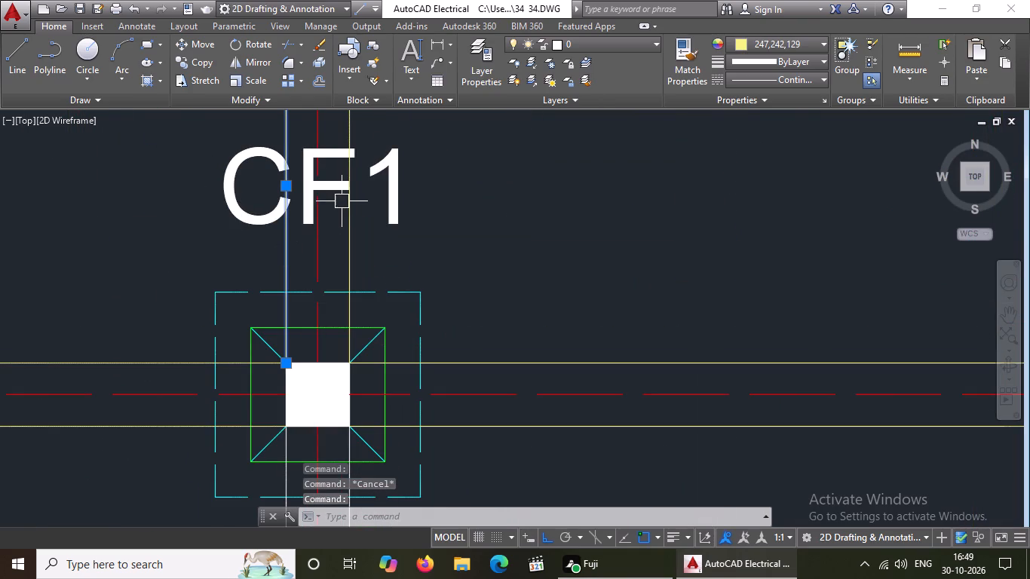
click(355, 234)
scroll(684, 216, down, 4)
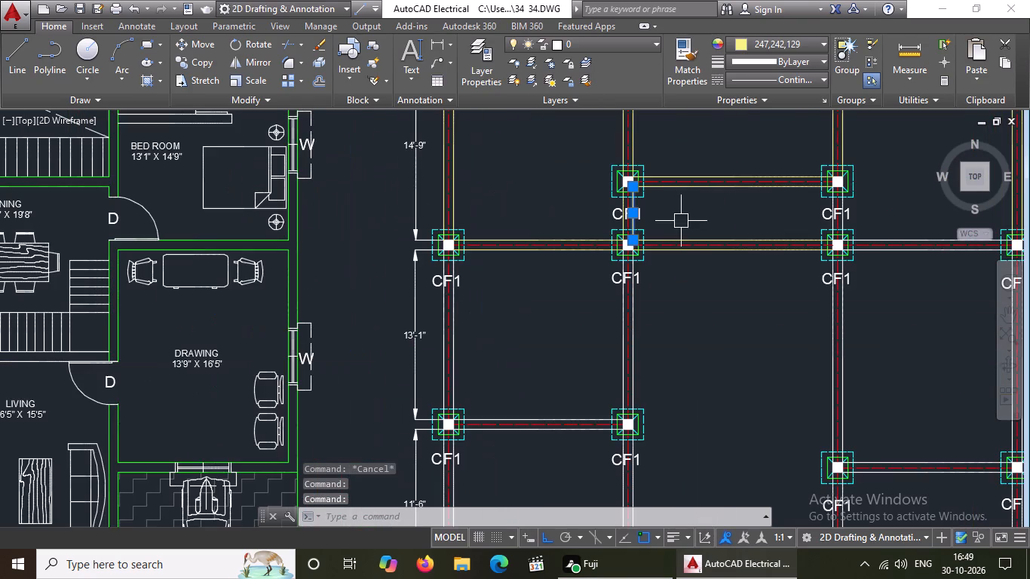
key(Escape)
Recolour both edge lines of the short vertical beam below the third column line's intermediate footing to 247,242,129.
scroll(886, 196, up, 3)
click(654, 226)
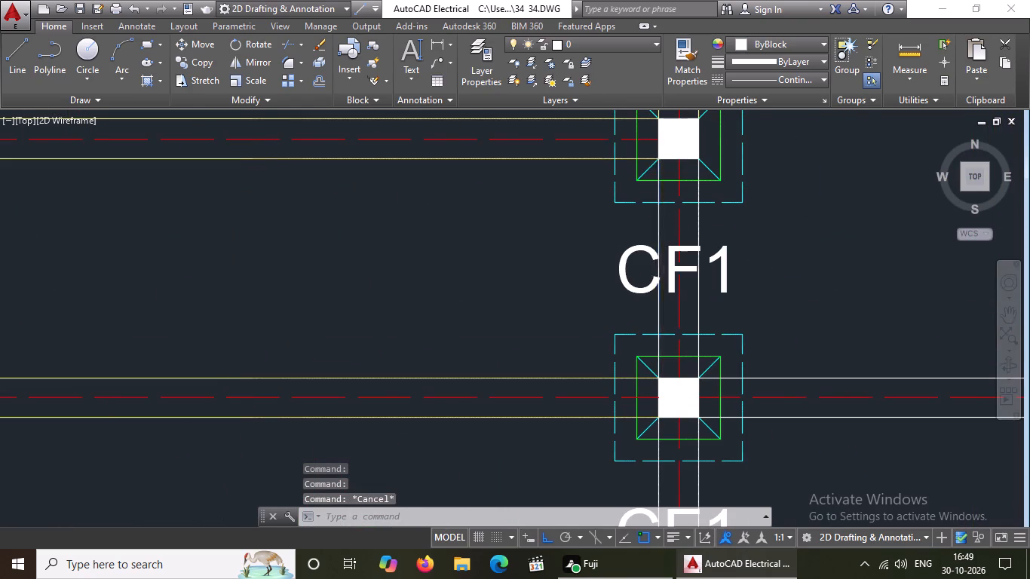
click(787, 38)
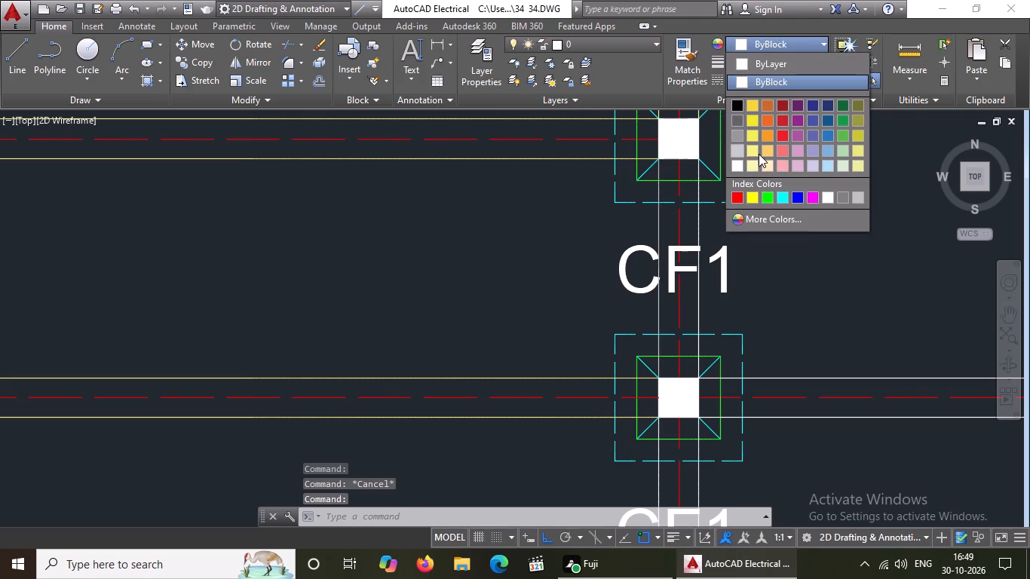
click(752, 148)
key(Escape)
click(700, 231)
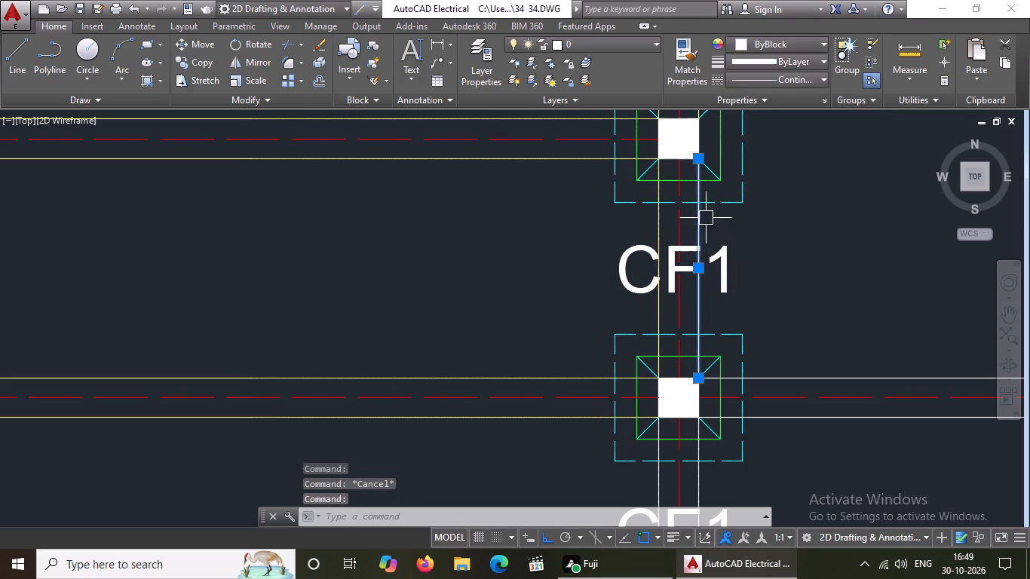
click(746, 48)
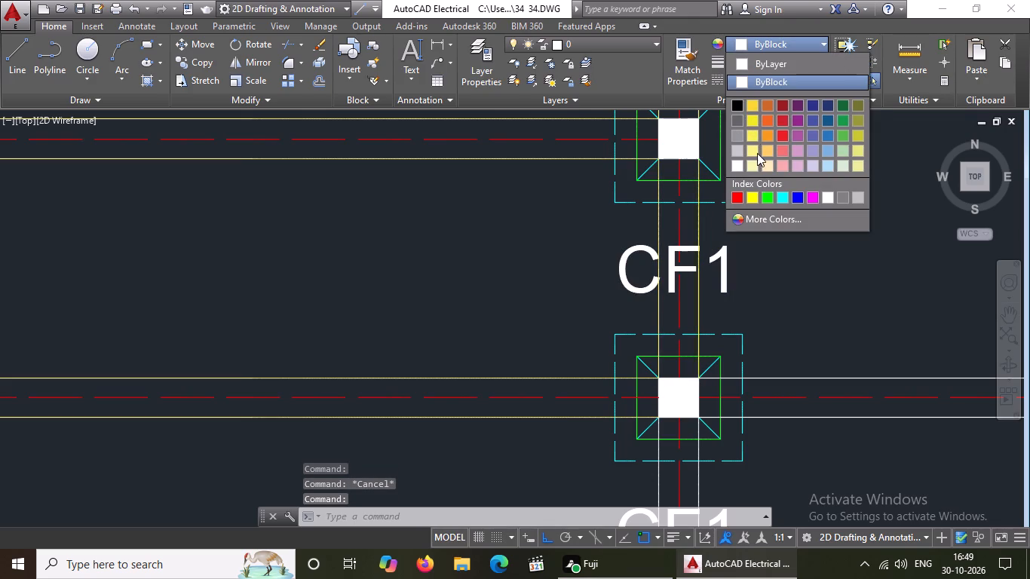
click(750, 146)
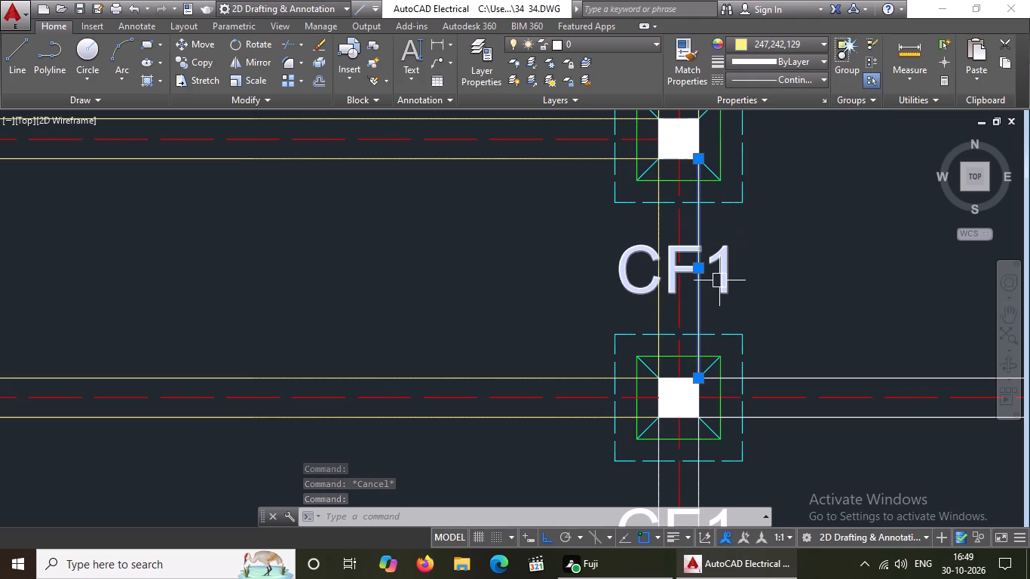
click(786, 34)
click(785, 43)
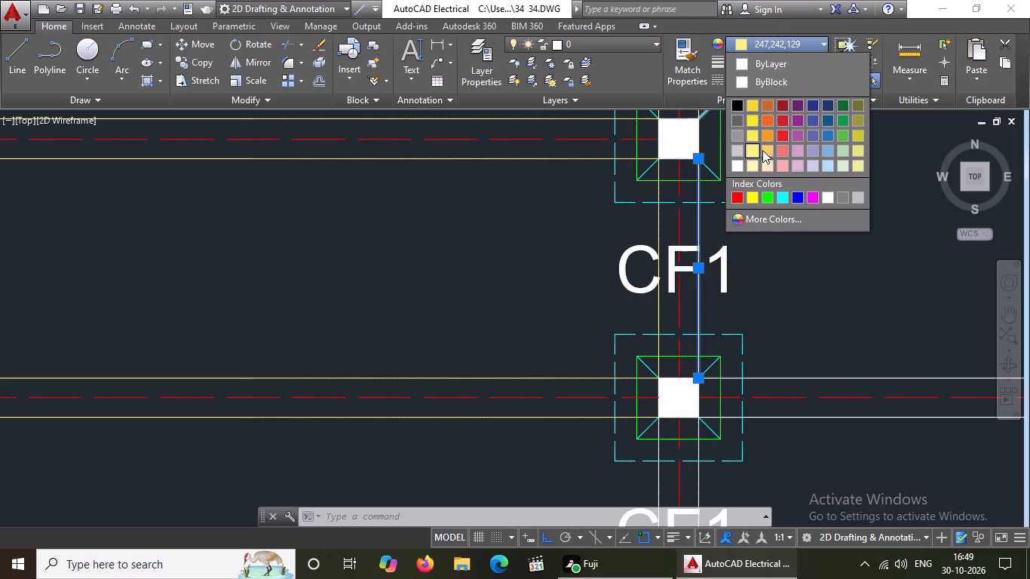
click(748, 149)
key(Escape)
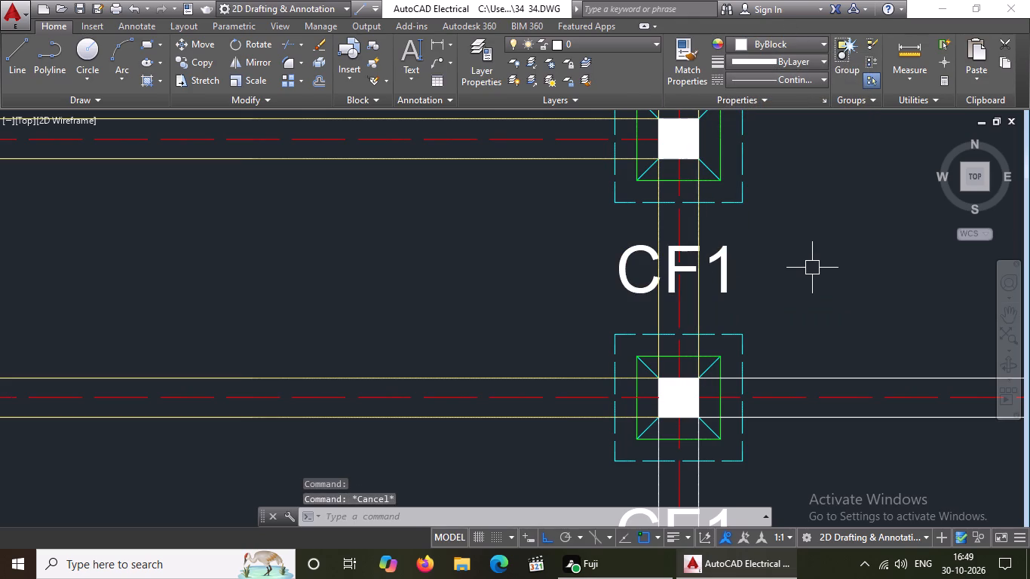
Recolour both edge lines of the easternmost horizontal beam in the row below the intermediate footings to 247,242,129.
scroll(792, 260, down, 4)
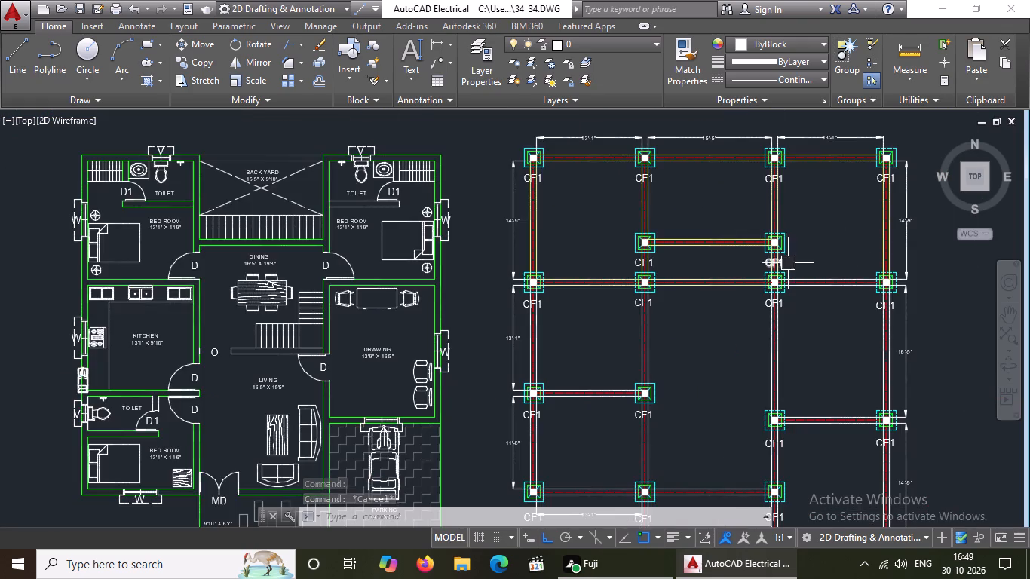
scroll(920, 280, up, 2)
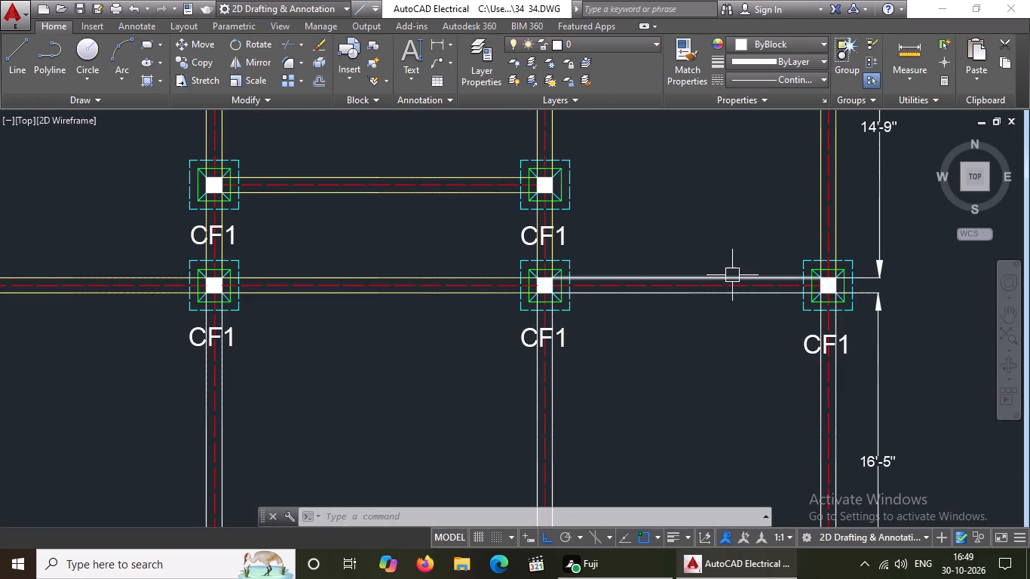
scroll(732, 275, up, 3)
click(722, 284)
click(755, 41)
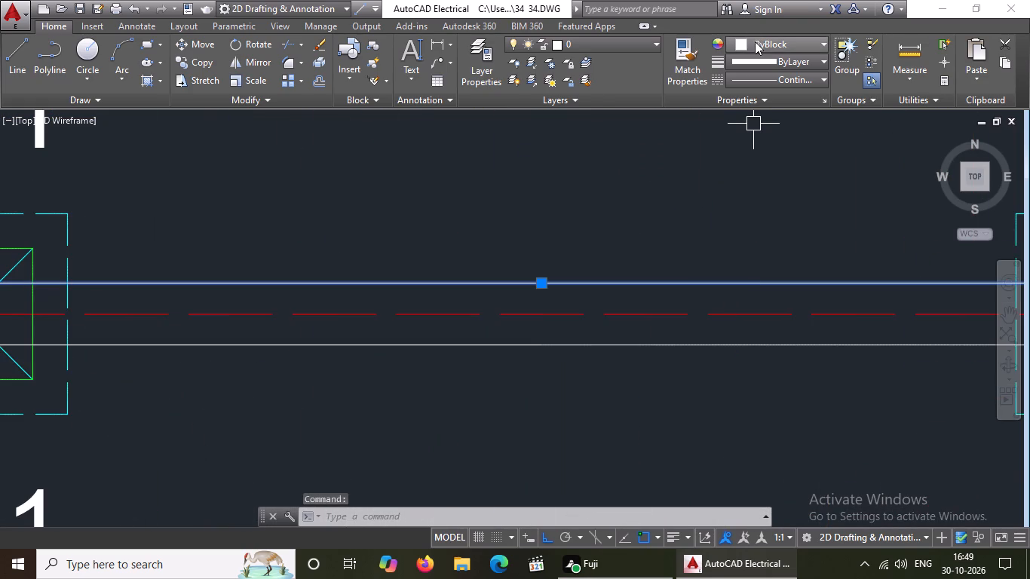
click(751, 148)
scroll(639, 176, down, 2)
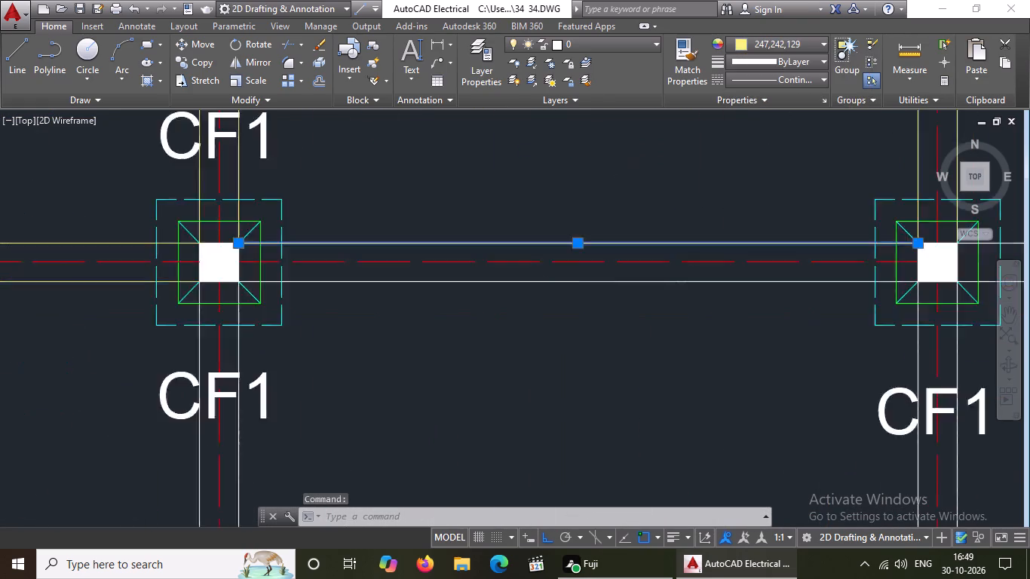
scroll(639, 176, down, 2)
key(Escape)
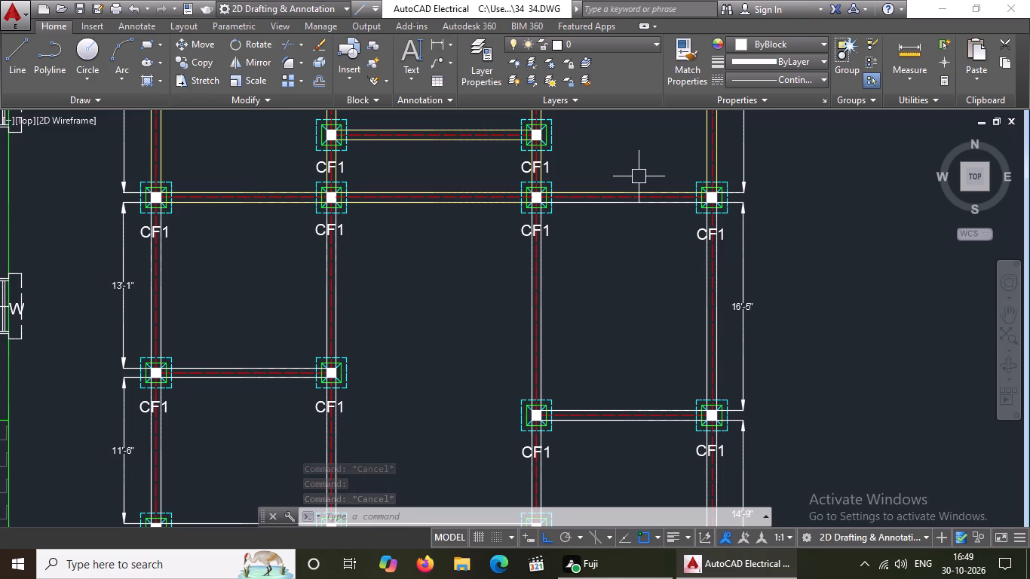
scroll(639, 176, down, 3)
scroll(638, 158, up, 4)
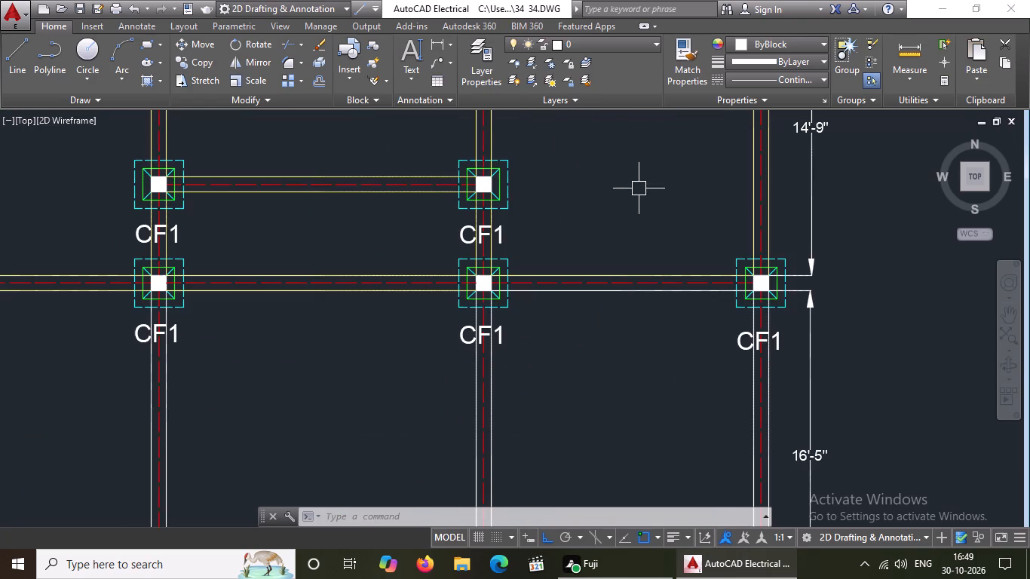
click(610, 294)
click(779, 38)
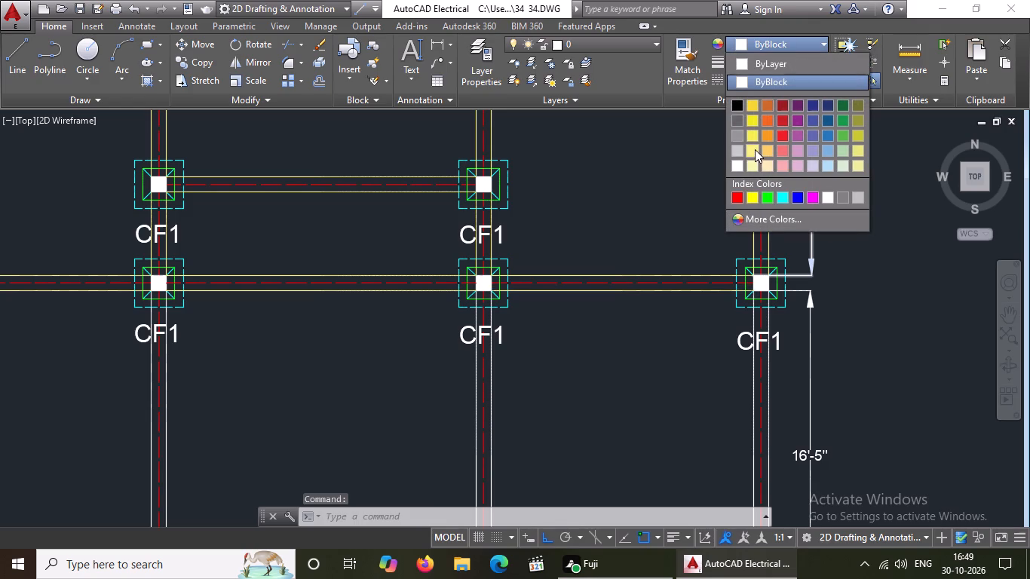
click(755, 149)
key(Escape)
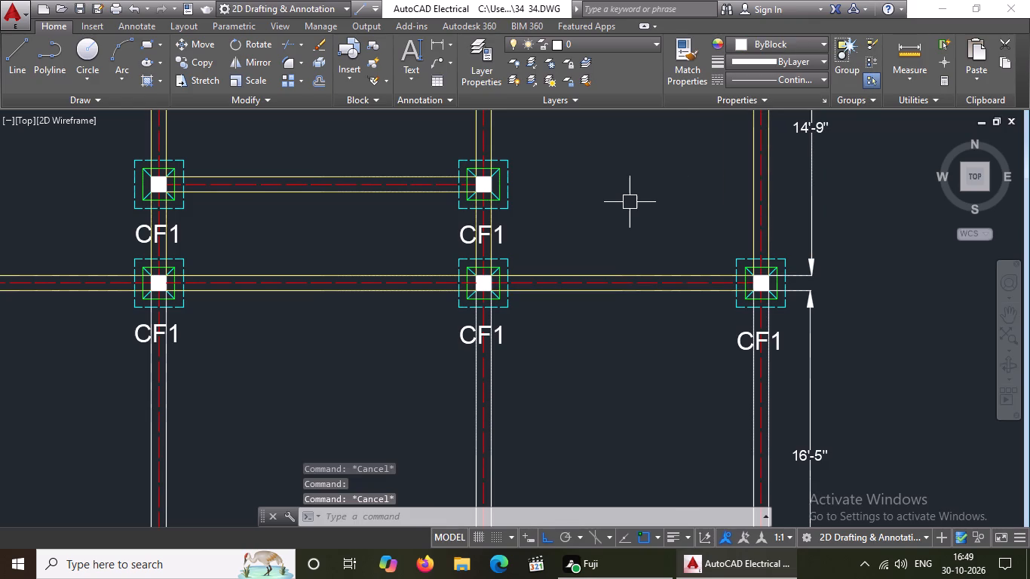
Recolour both edge lines of the westernmost vertical beam in the 13'-1" span to 247,242,129.
scroll(630, 204, down, 3)
scroll(523, 247, up, 2)
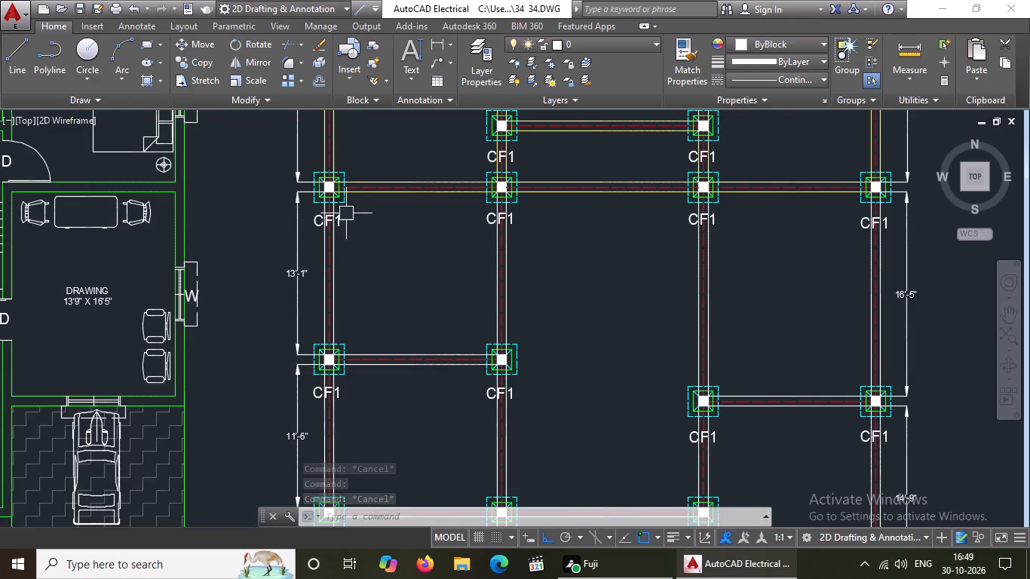
scroll(295, 205, up, 2)
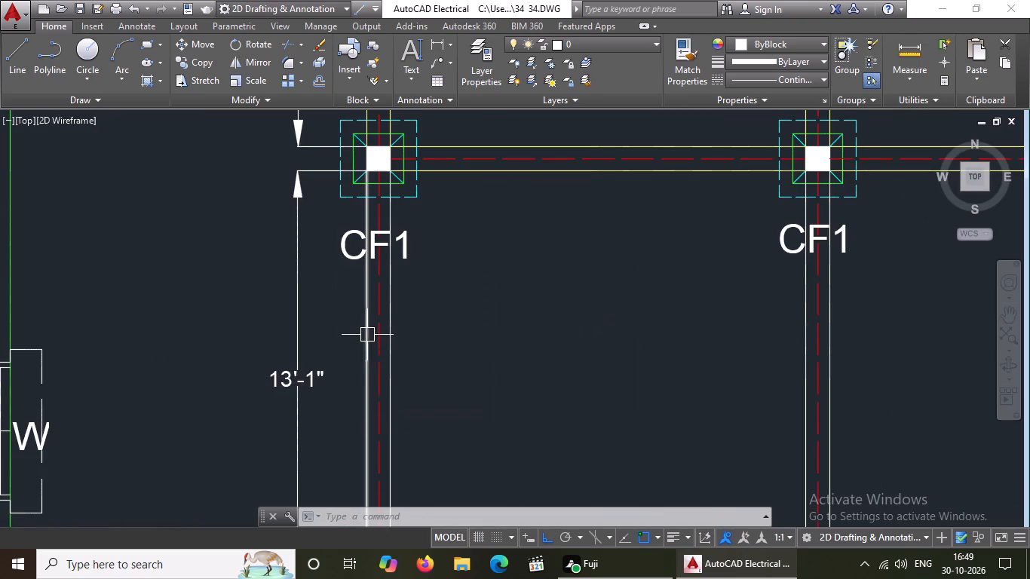
click(360, 317)
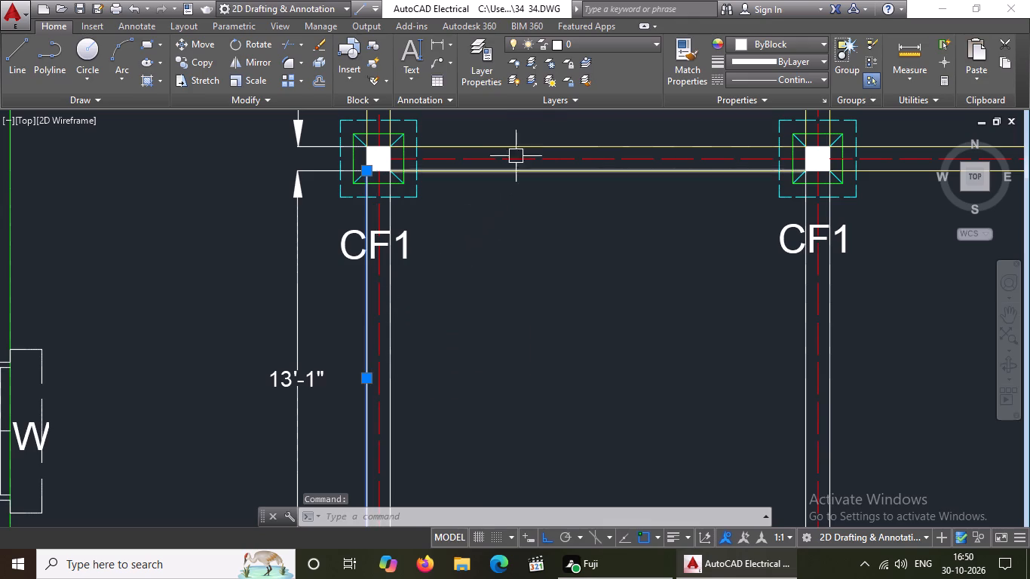
click(753, 41)
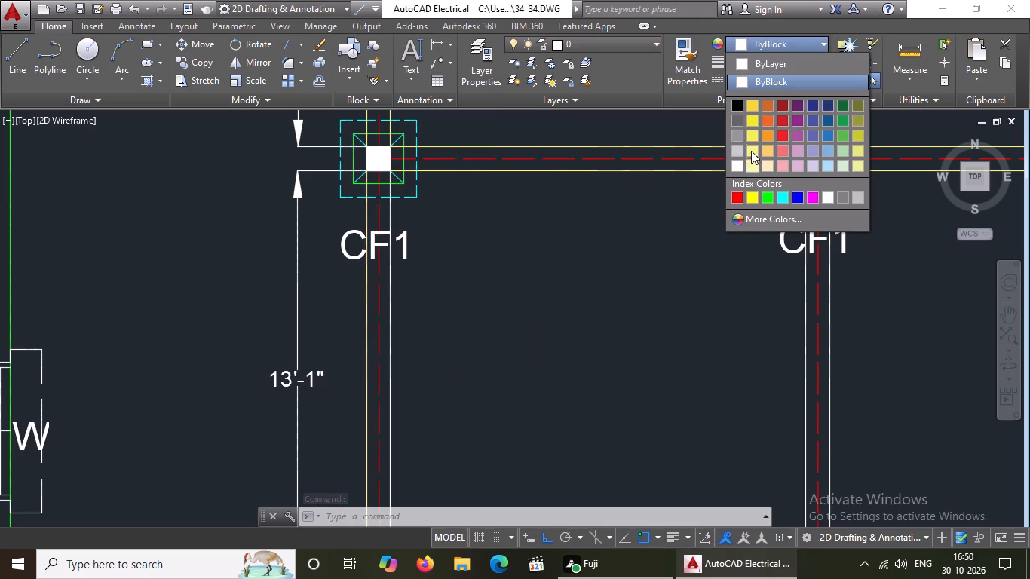
click(750, 149)
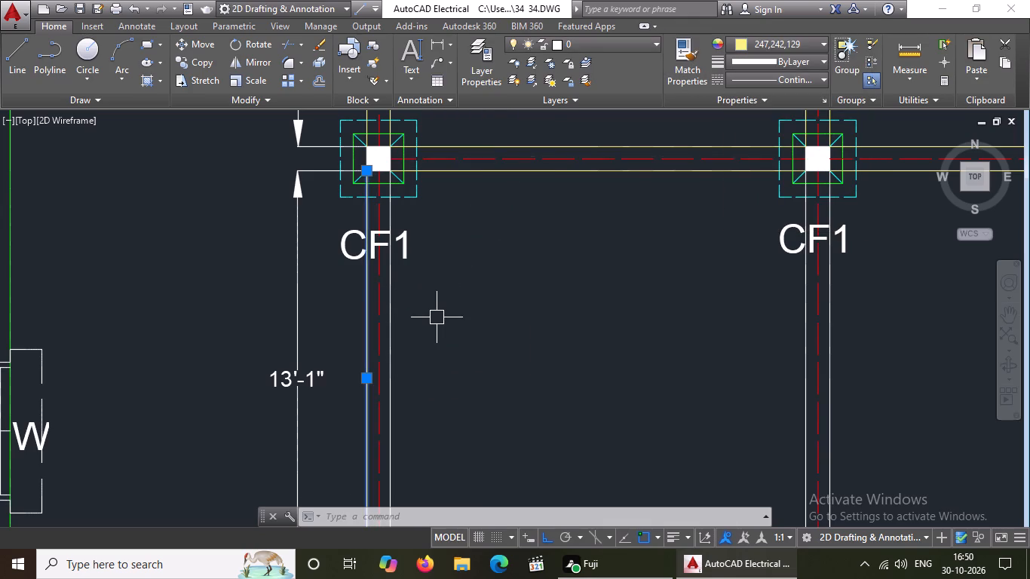
scroll(441, 317, down, 4)
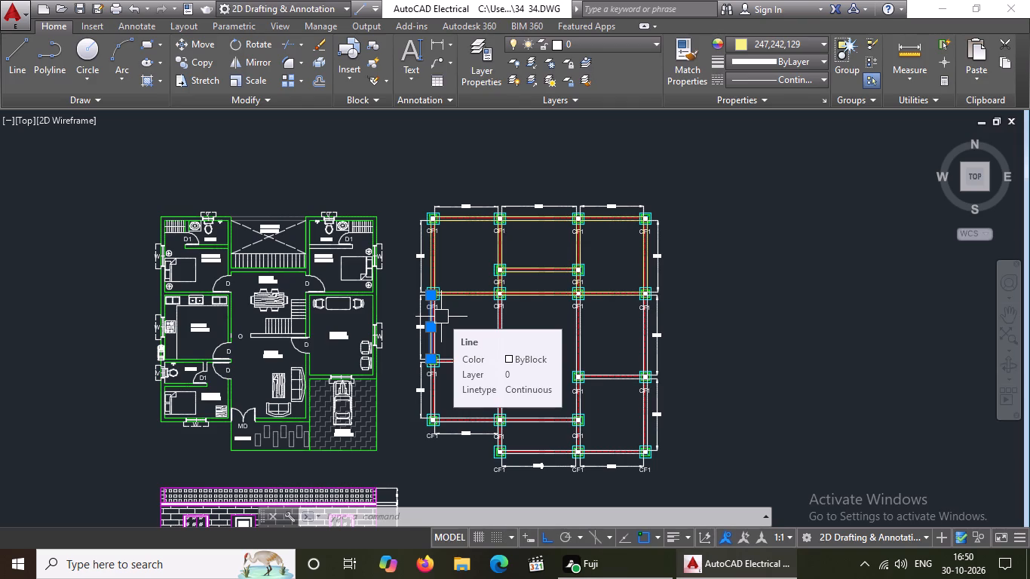
key(Escape)
scroll(442, 317, up, 2)
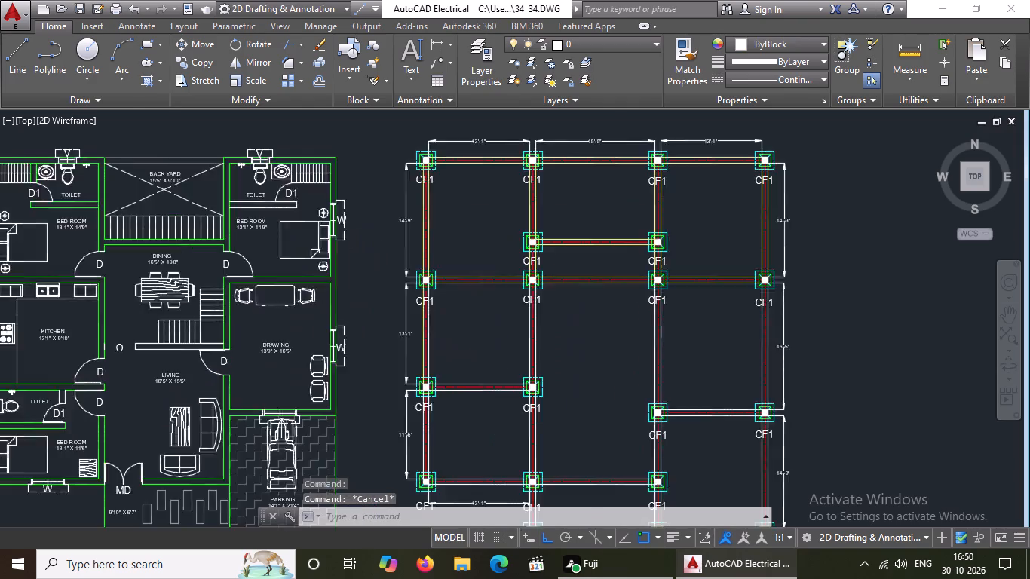
scroll(442, 317, up, 2)
click(379, 332)
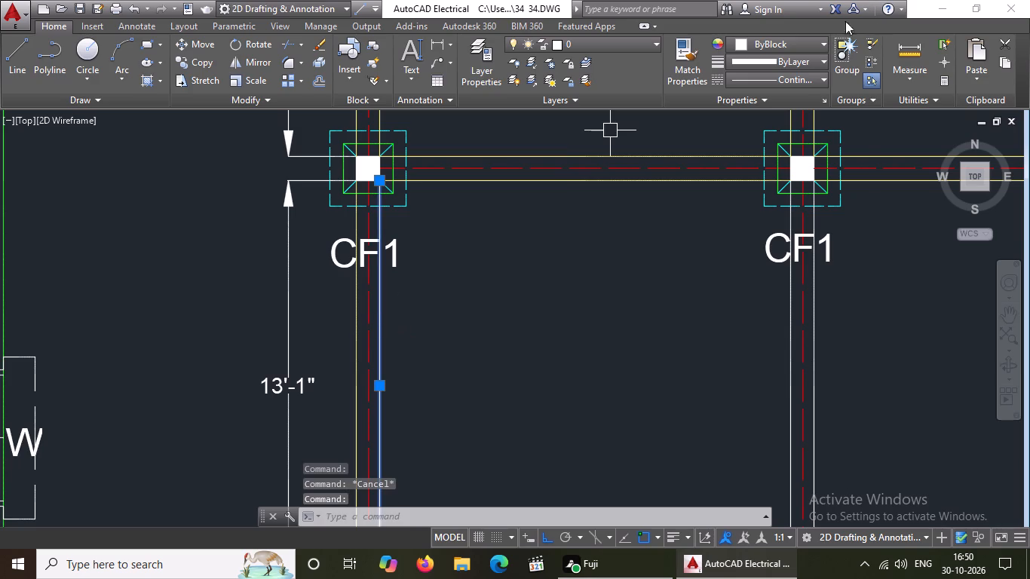
click(761, 40)
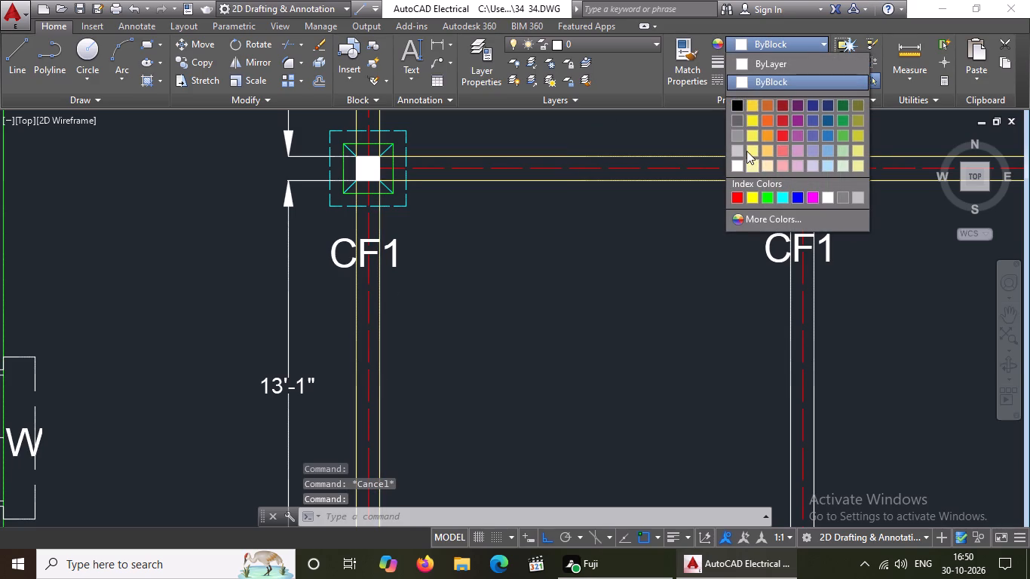
click(747, 149)
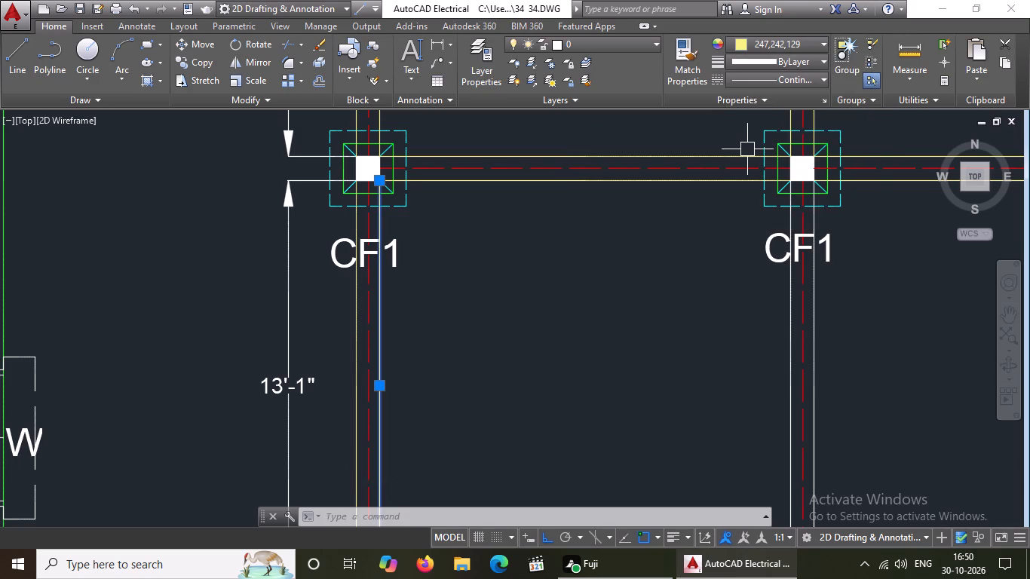
key(Escape)
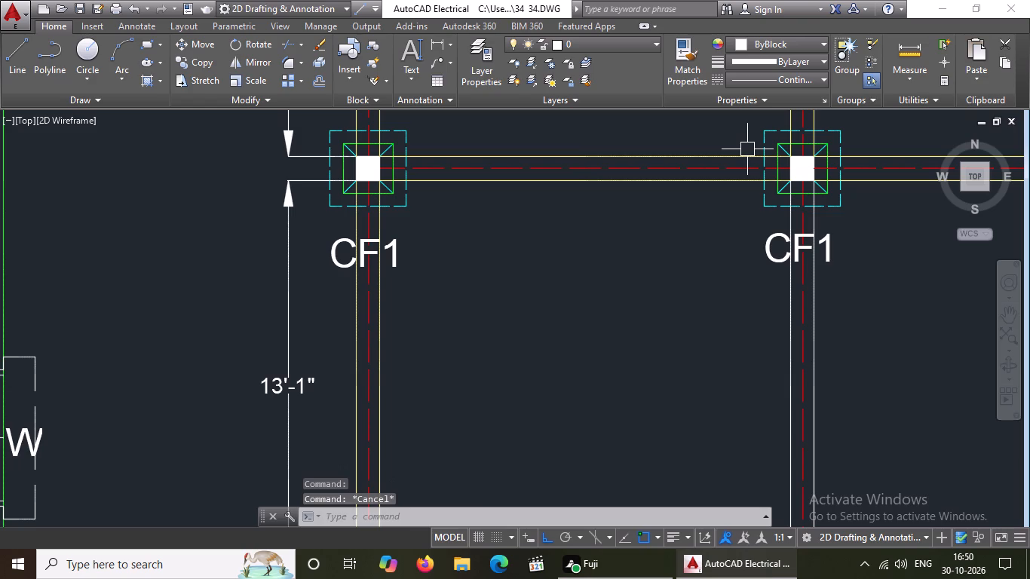
Recolour the west edge line of the second column line's vertical beam in the 13'-1" span to 247,242,129.
scroll(747, 149, down, 3)
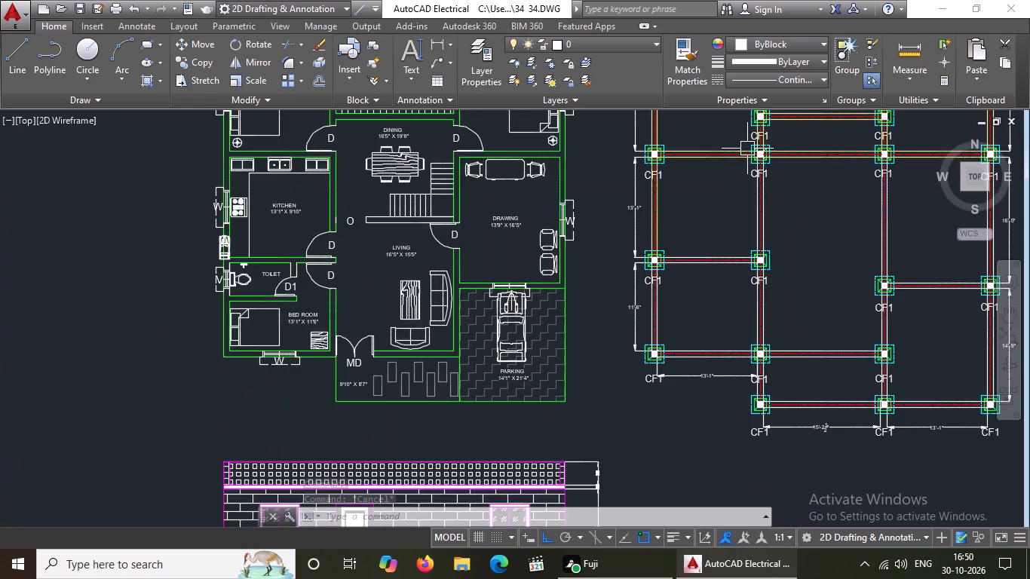
scroll(779, 198, up, 2)
scroll(704, 211, up, 1)
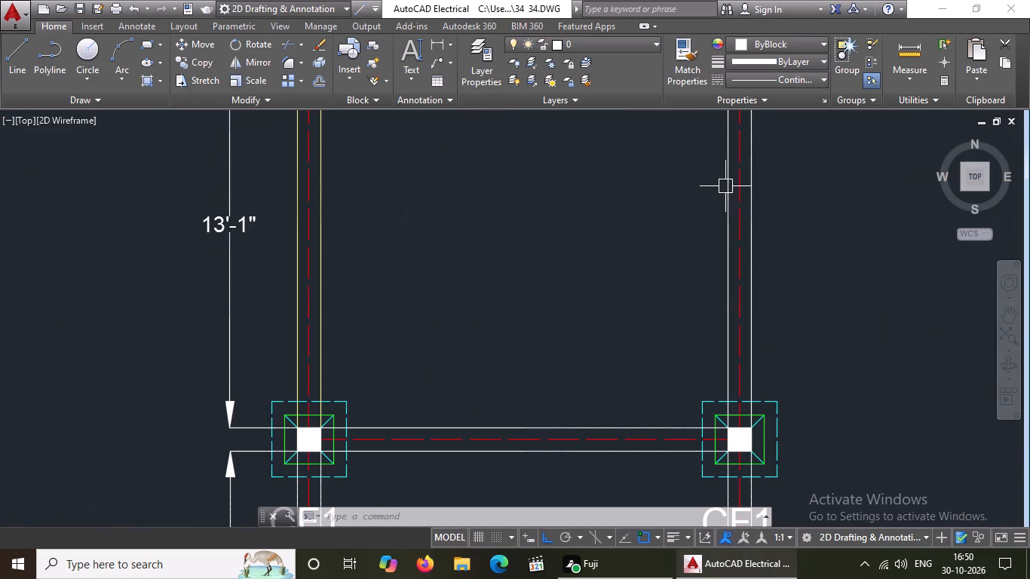
click(725, 186)
click(755, 41)
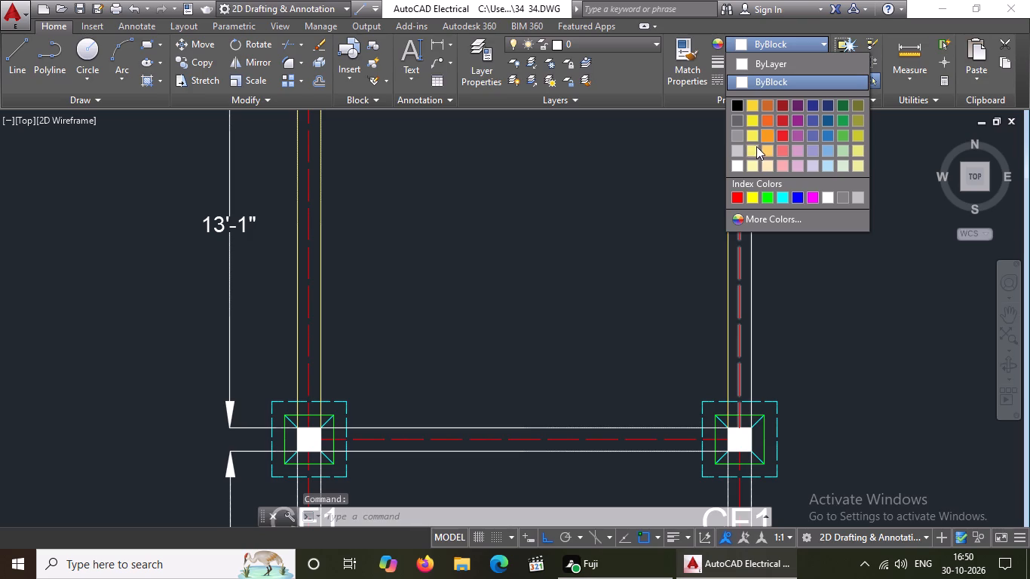
click(751, 151)
key(Escape)
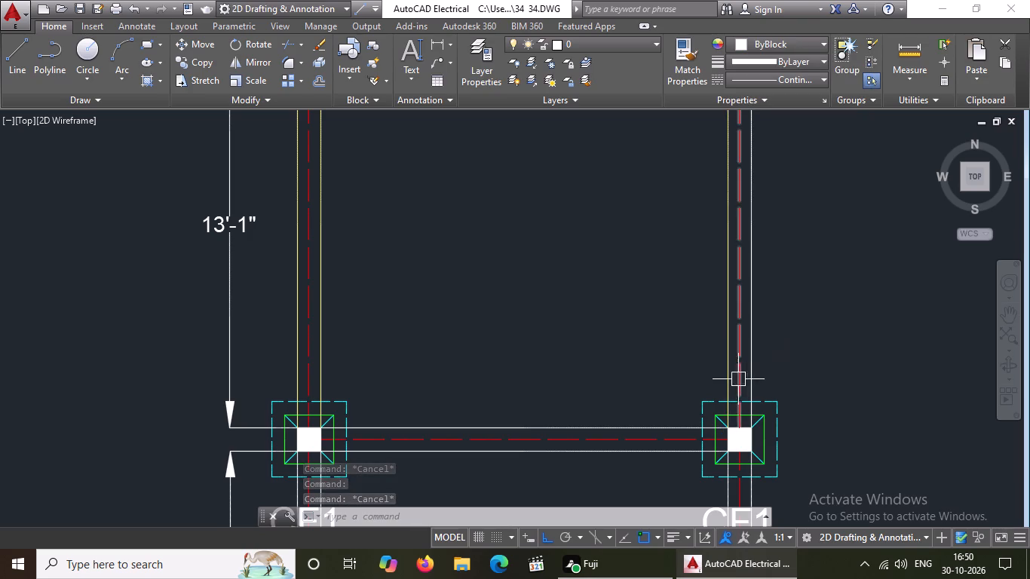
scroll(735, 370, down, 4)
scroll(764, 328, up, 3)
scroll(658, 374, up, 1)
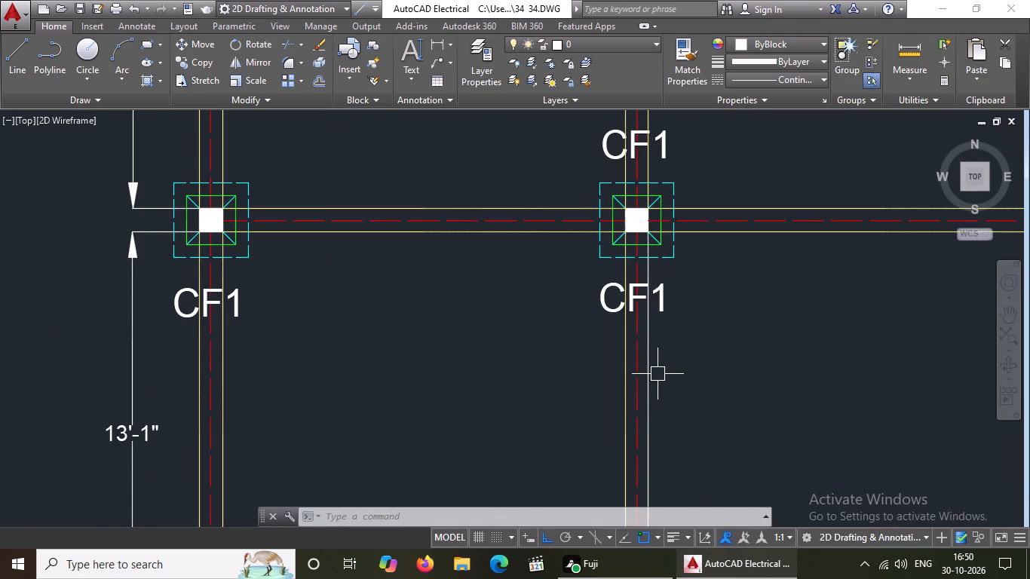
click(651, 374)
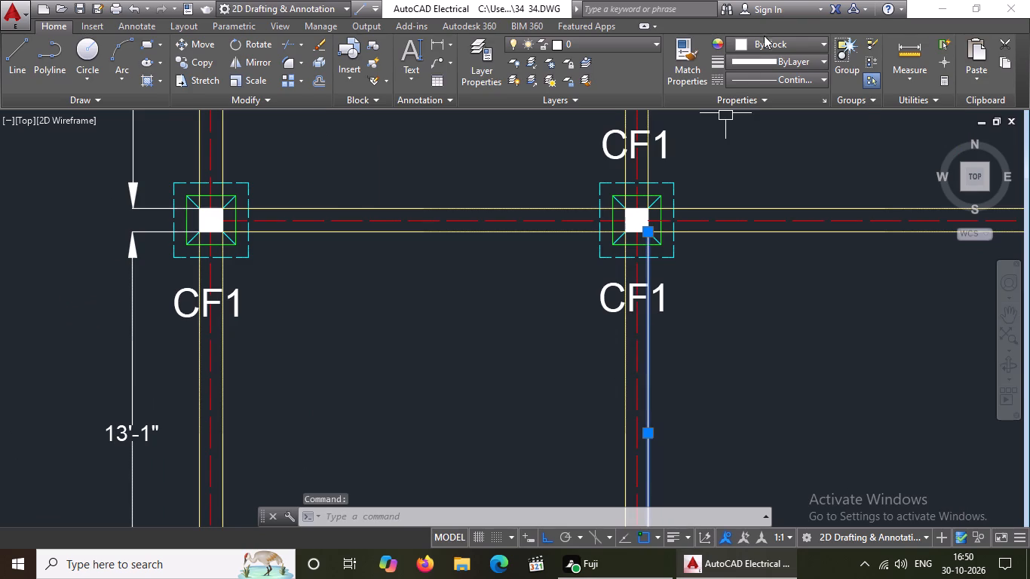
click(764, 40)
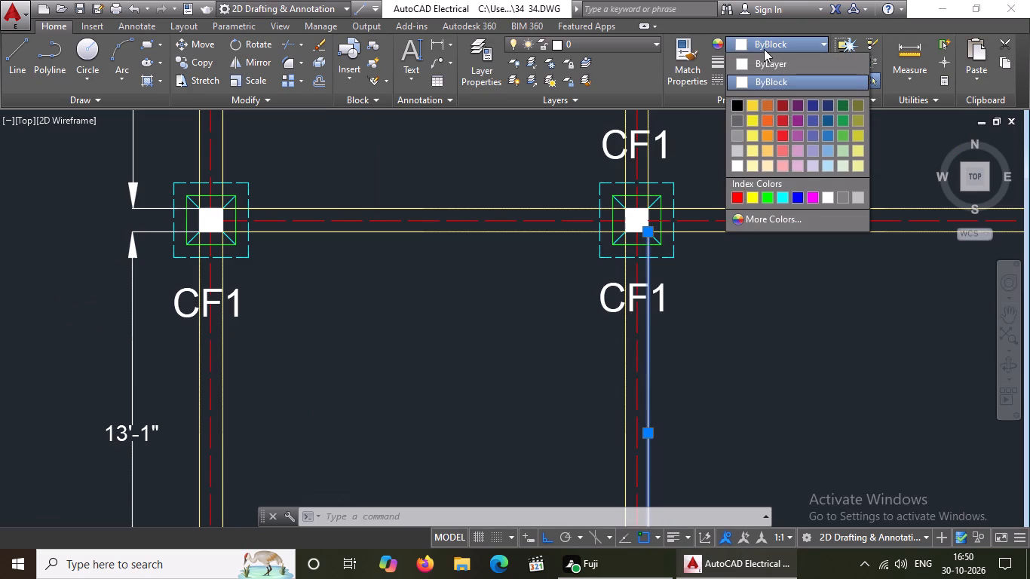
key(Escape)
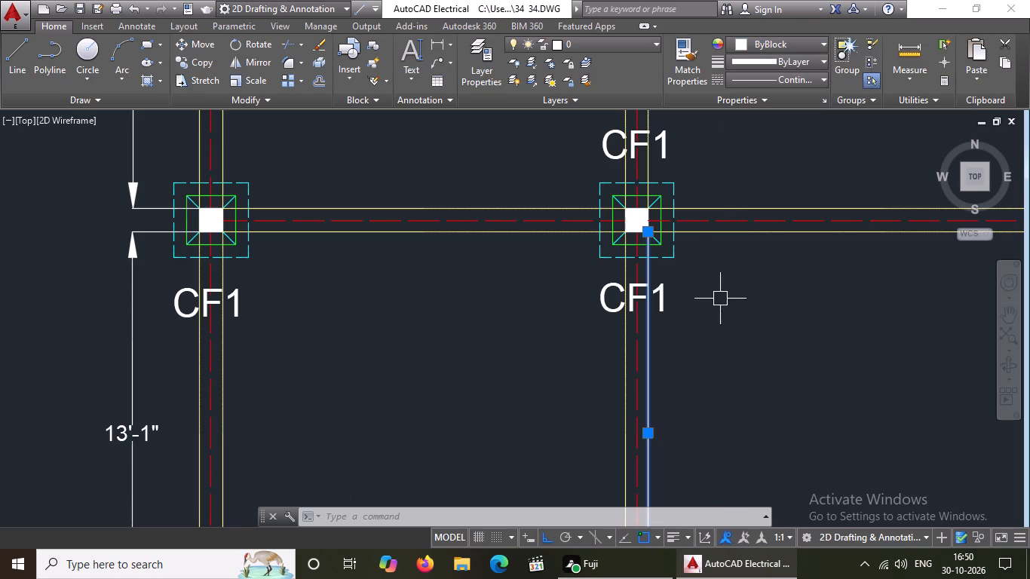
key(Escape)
Recolour the east edge line of the second column line's vertical beam in the 13'-1" span to 247,242,129.
scroll(559, 267, down, 2)
scroll(596, 317, up, 3)
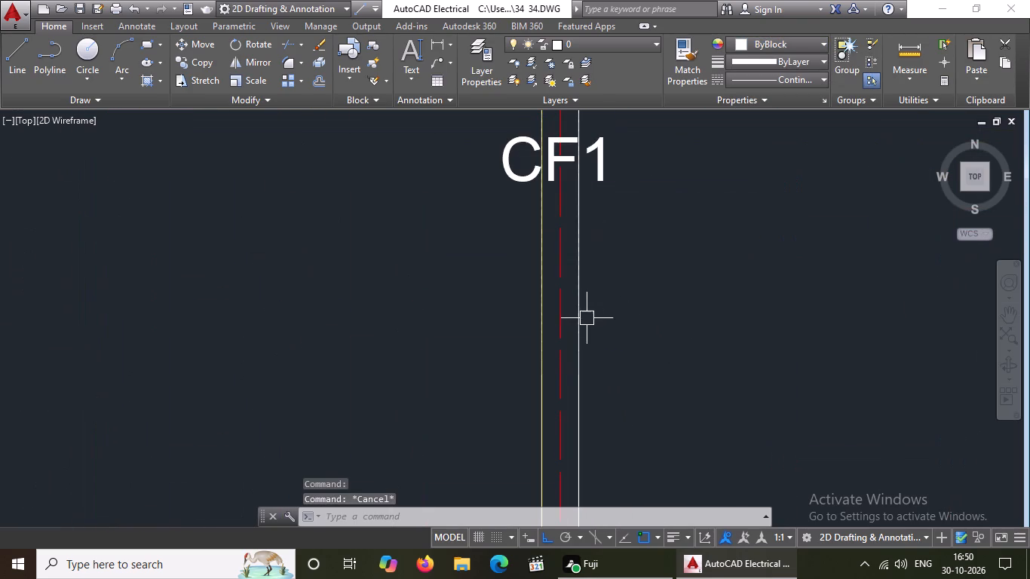
click(579, 317)
click(761, 39)
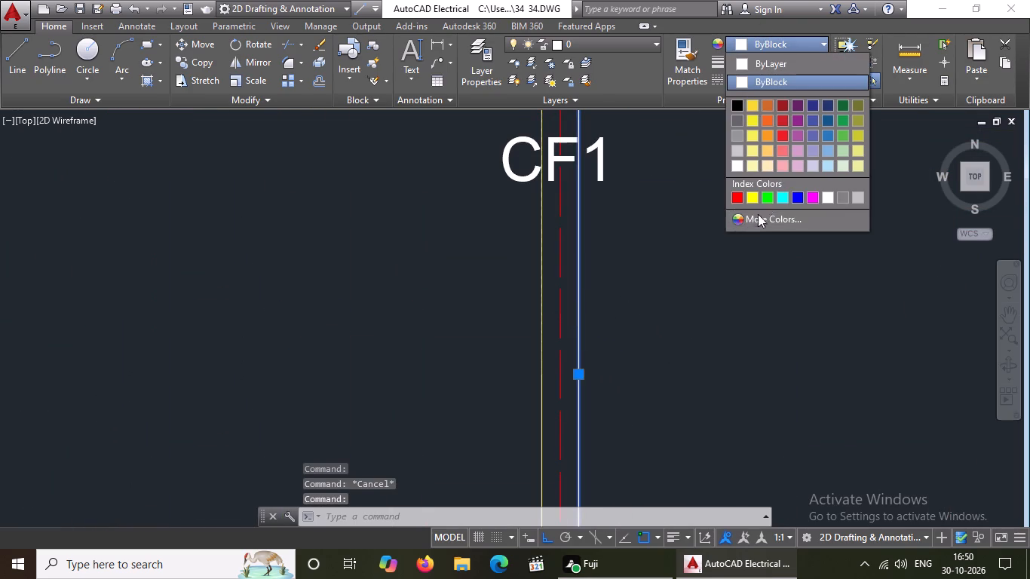
click(751, 147)
key(Escape)
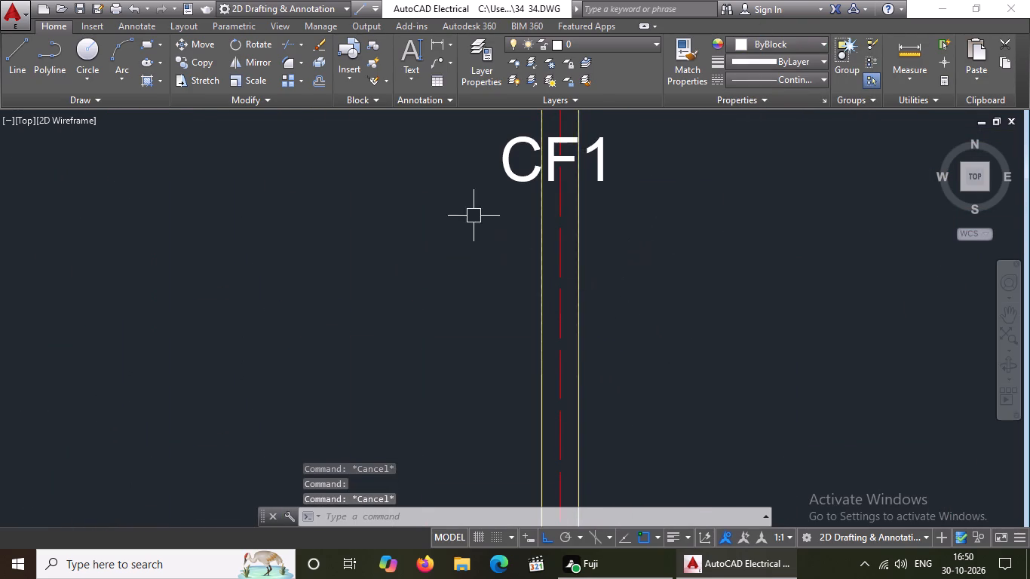
scroll(474, 216, down, 3)
key(Escape)
Recolour both edge lines of the third column line's vertical beam in the 16'-5" span to 247,242,129.
middle_drag(499, 257, 499, 321)
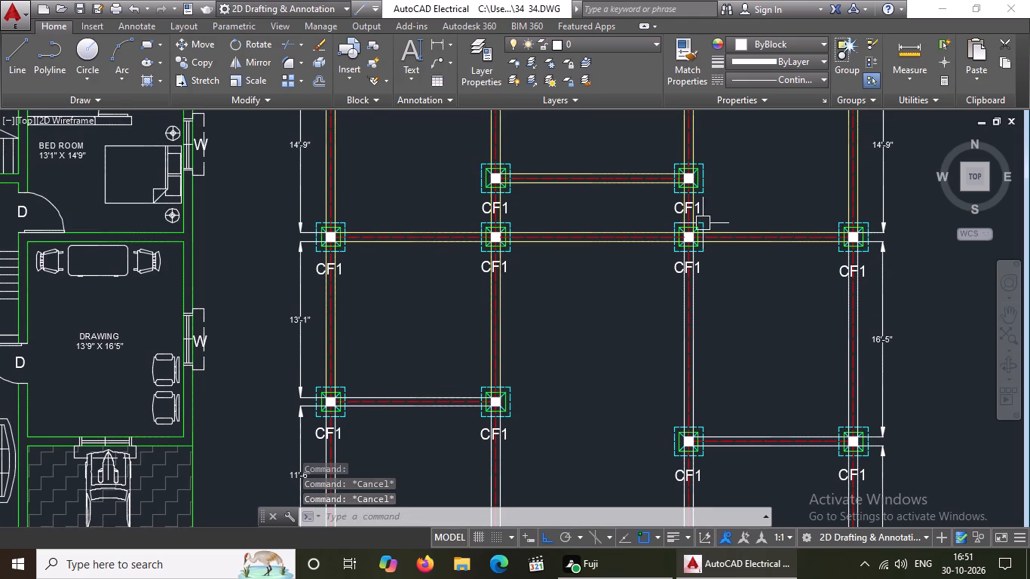
scroll(707, 222, up, 2)
scroll(688, 224, down, 2)
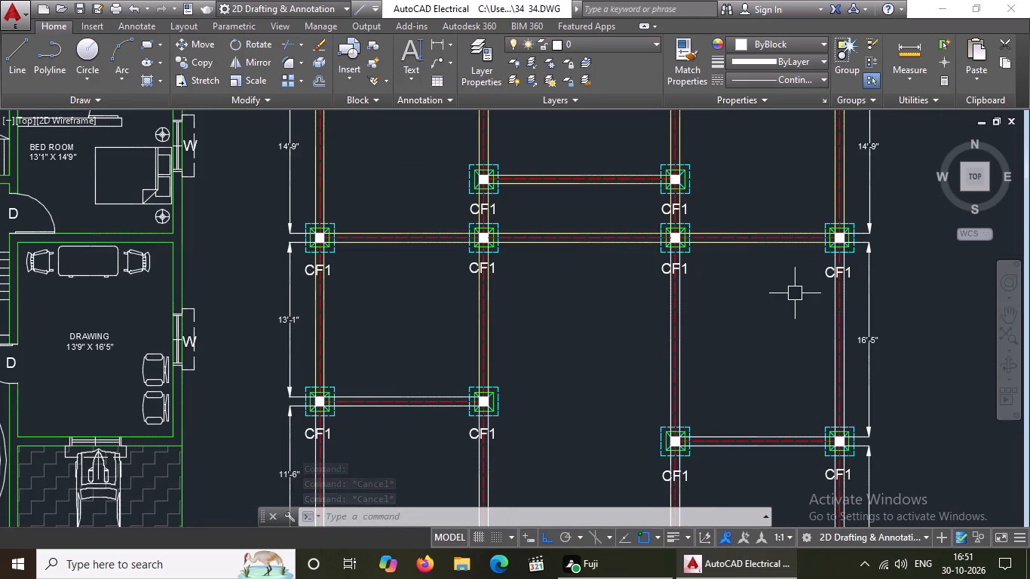
scroll(651, 299, up, 2)
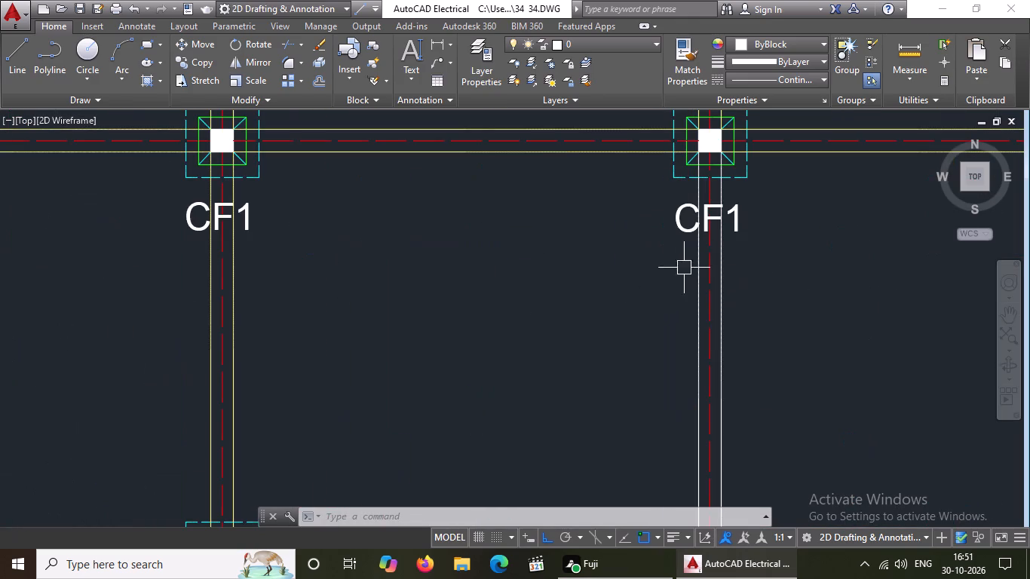
click(694, 258)
click(750, 39)
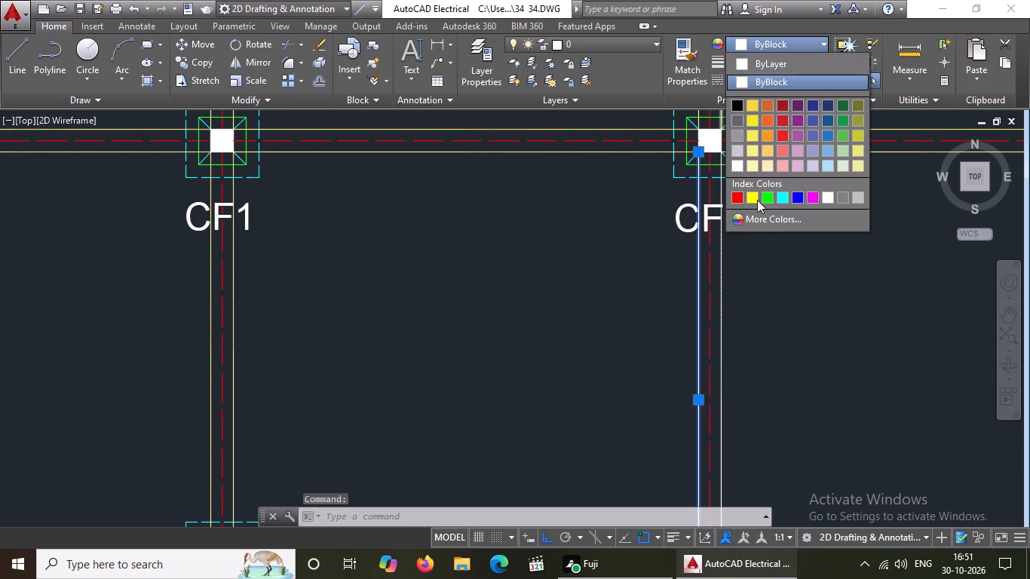
click(750, 150)
key(Escape)
click(716, 281)
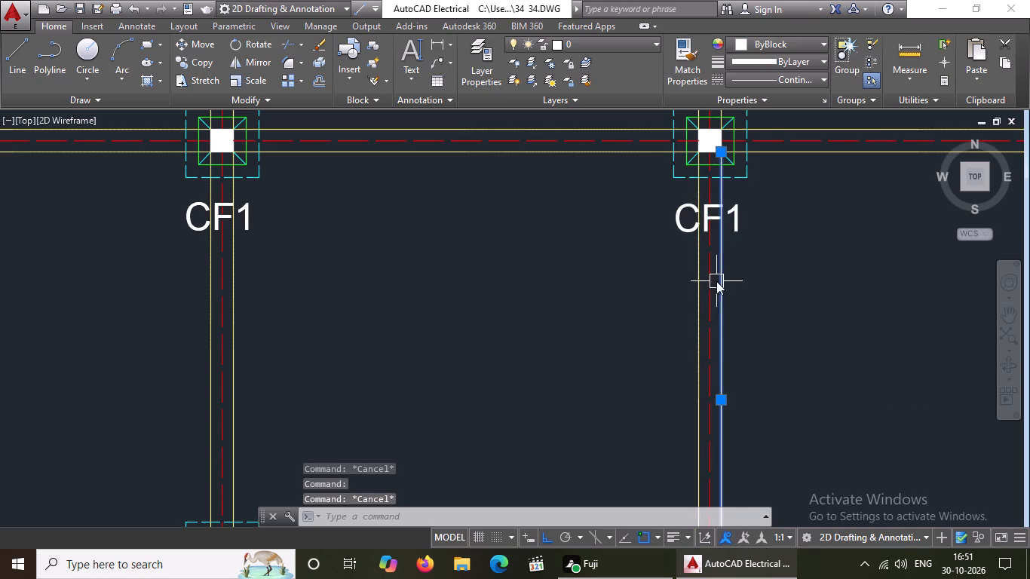
click(769, 44)
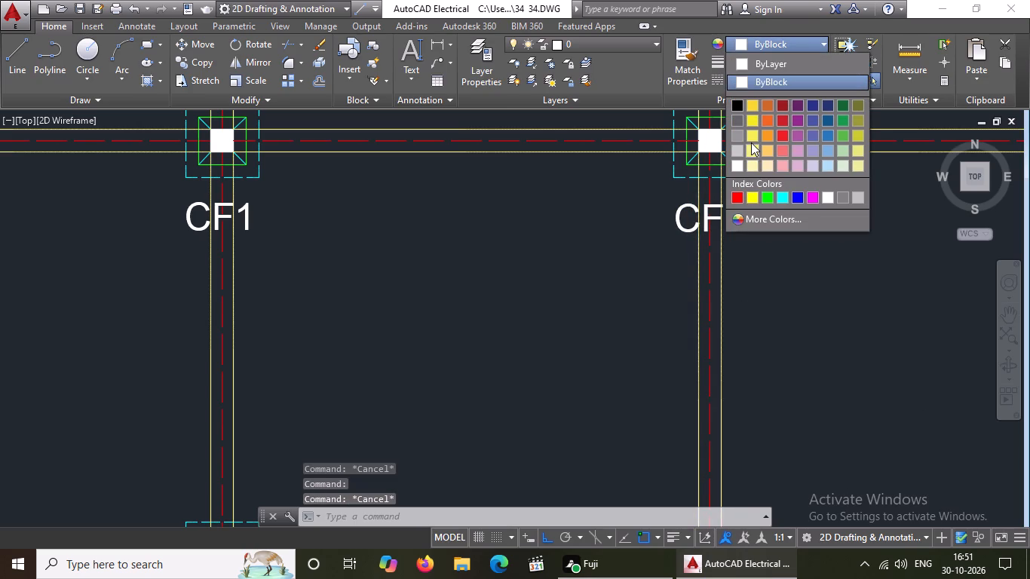
click(750, 150)
key(Escape)
Recolour the west edge line of the easternmost vertical beam in the 16'-5" span to 247,242,129.
scroll(591, 268, down, 3)
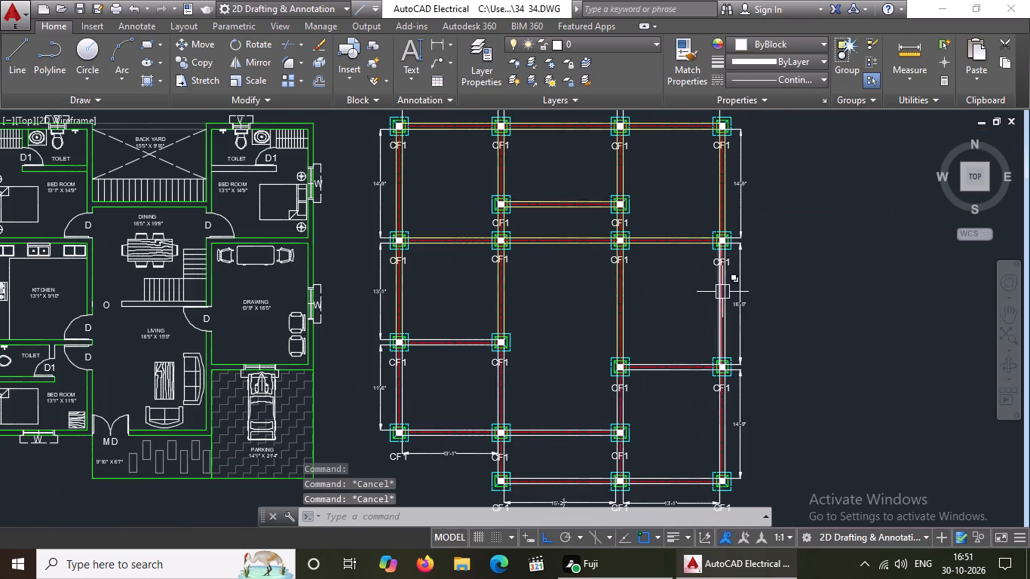
scroll(723, 293, up, 3)
click(700, 295)
click(757, 41)
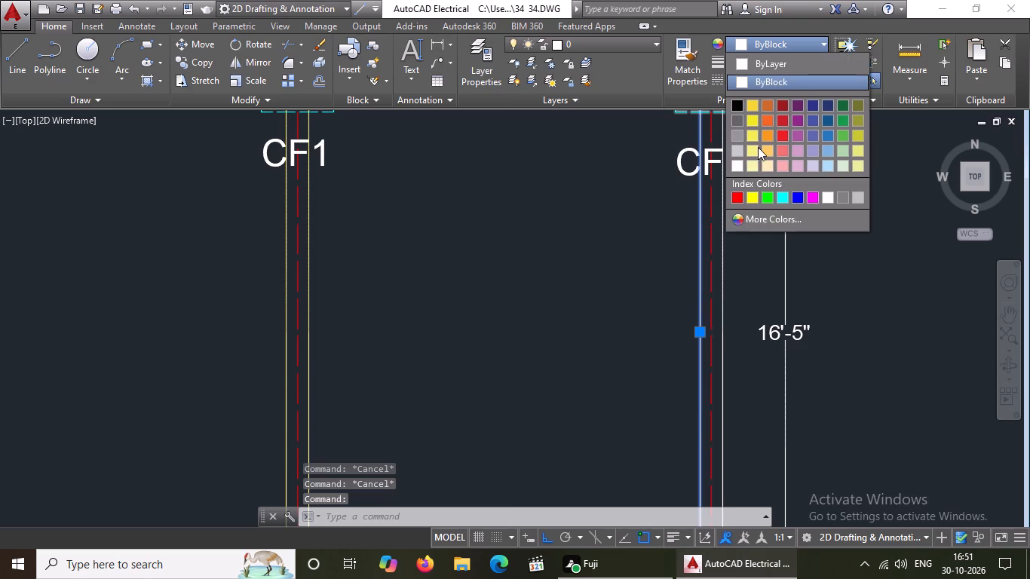
click(752, 151)
key(Escape)
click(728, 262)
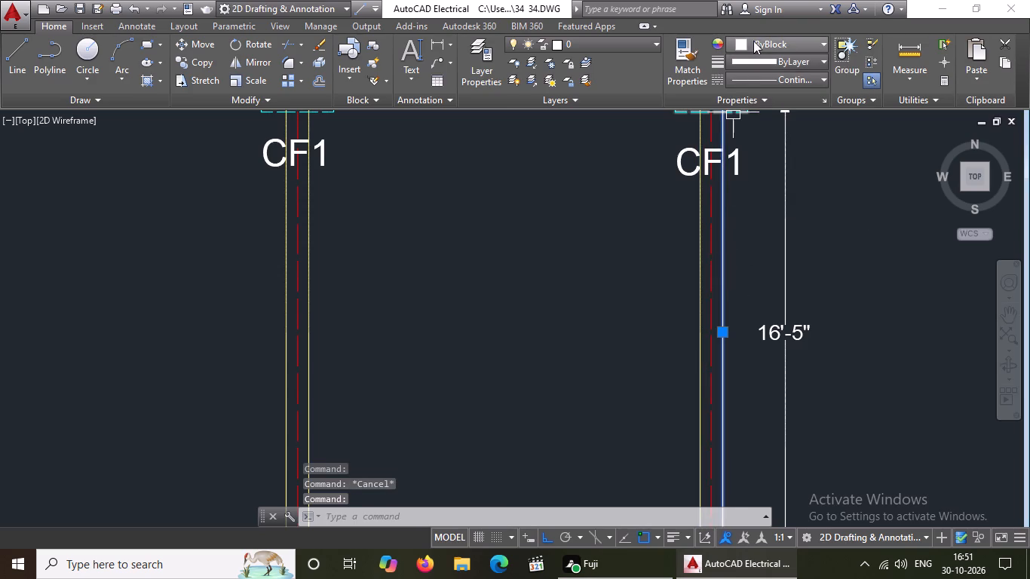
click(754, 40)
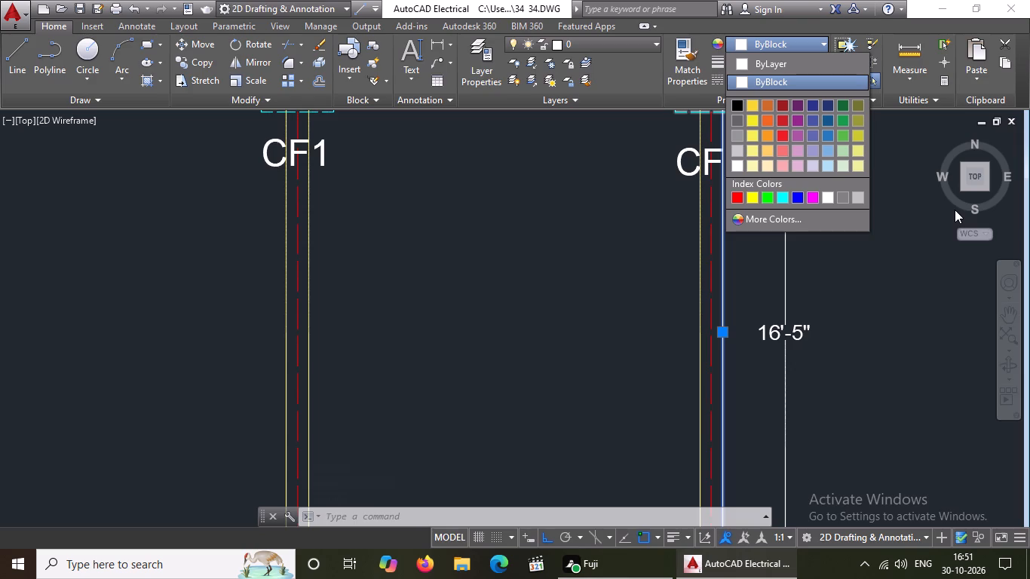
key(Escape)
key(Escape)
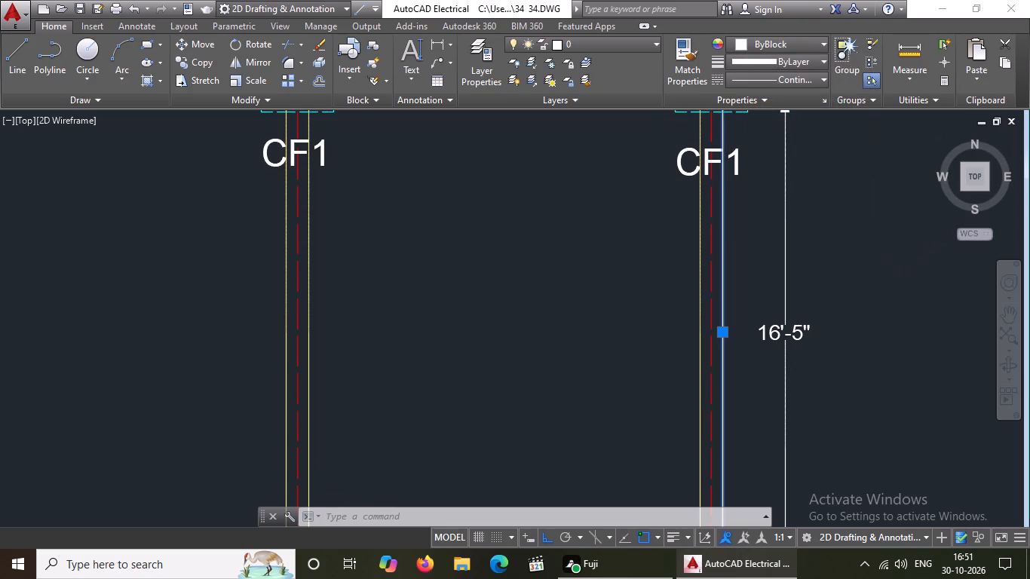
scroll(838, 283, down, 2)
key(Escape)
Recolour the east edge line of the easternmost vertical beam in the 16'-5" span to 247,242,129.
scroll(795, 326, up, 2)
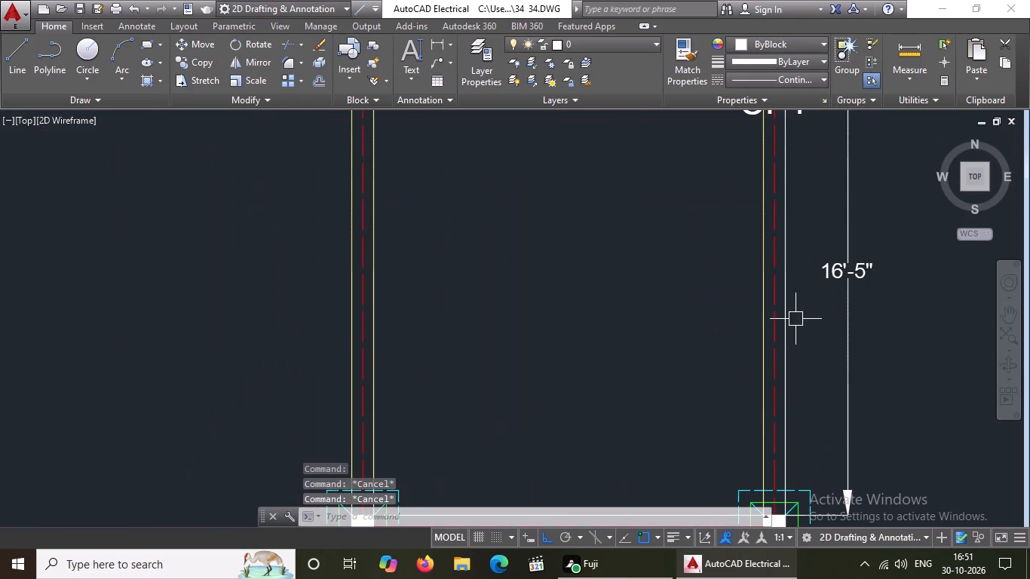
click(785, 315)
click(778, 39)
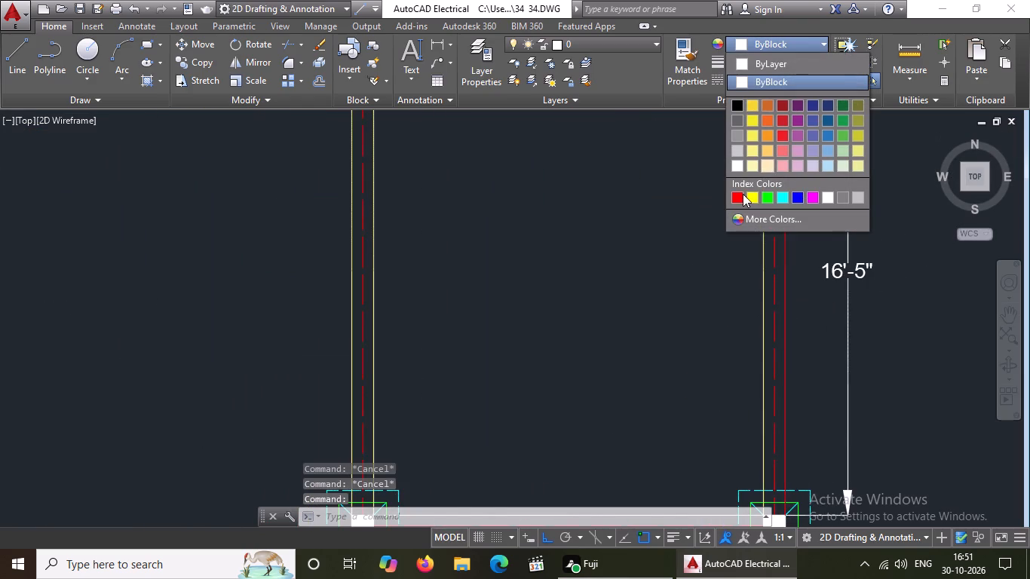
click(752, 149)
key(Escape)
scroll(700, 273, down, 2)
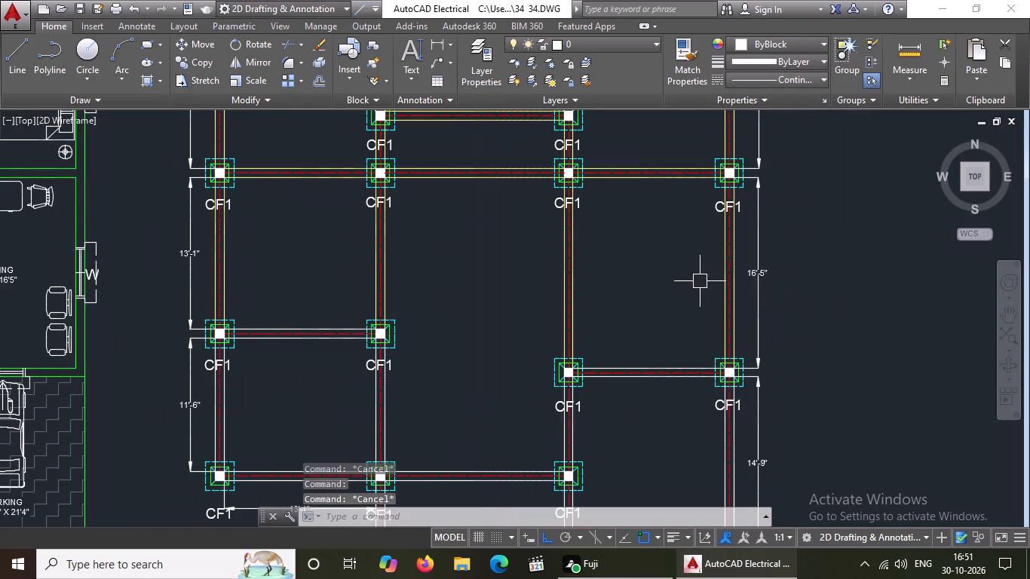
key(Escape)
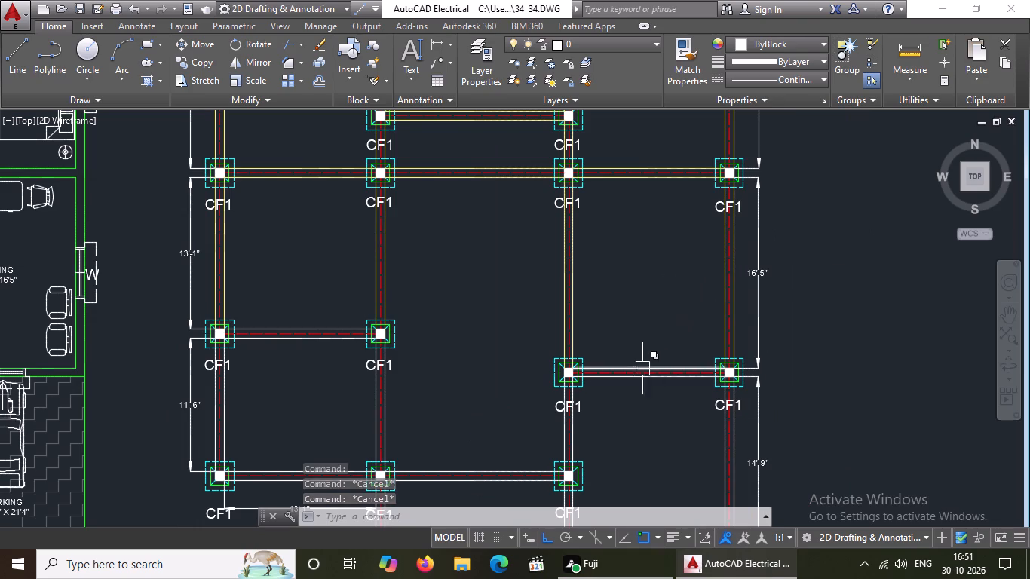
Recolour both edge lines of the horizontal beam joining the first and second column lines between the 13'-1" and 11'-6" spans to 247,242,129.
scroll(336, 342, up, 2)
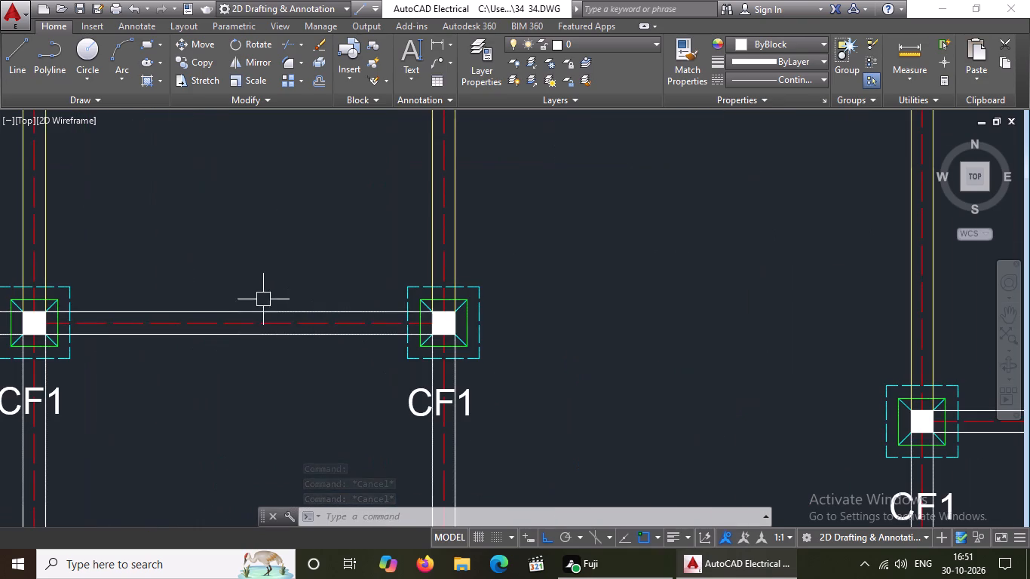
click(262, 308)
click(768, 44)
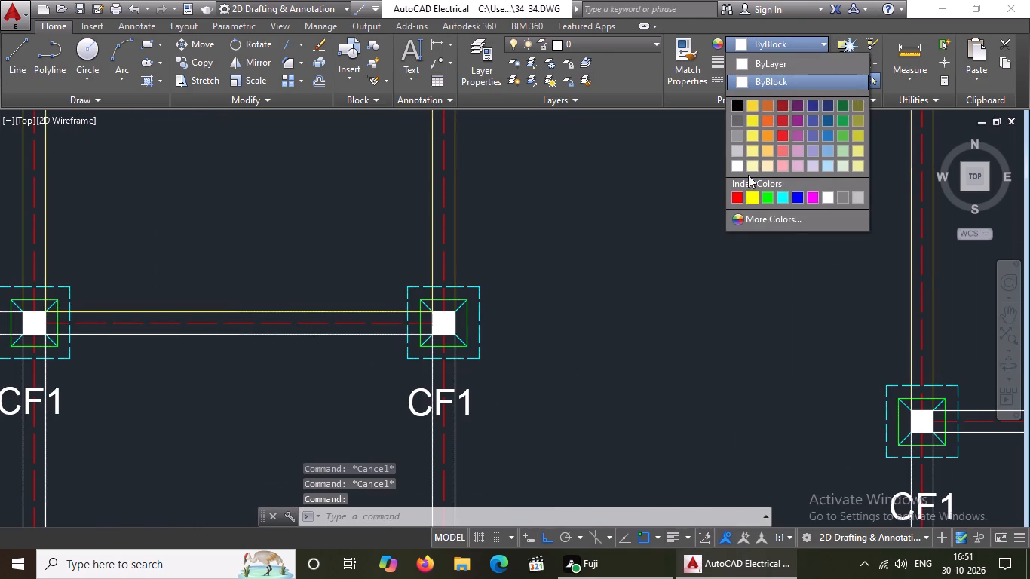
click(751, 151)
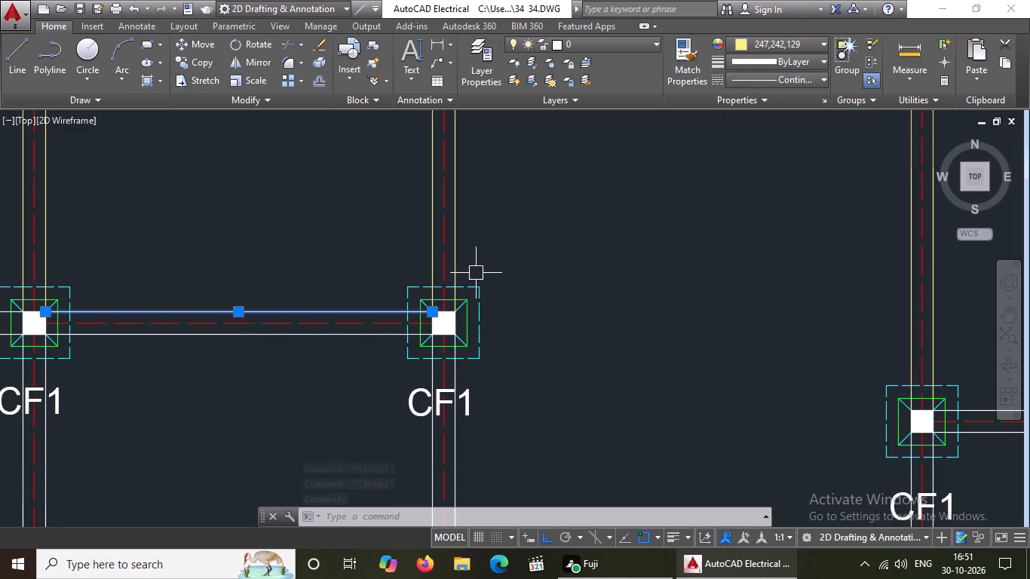
key(Escape)
click(260, 335)
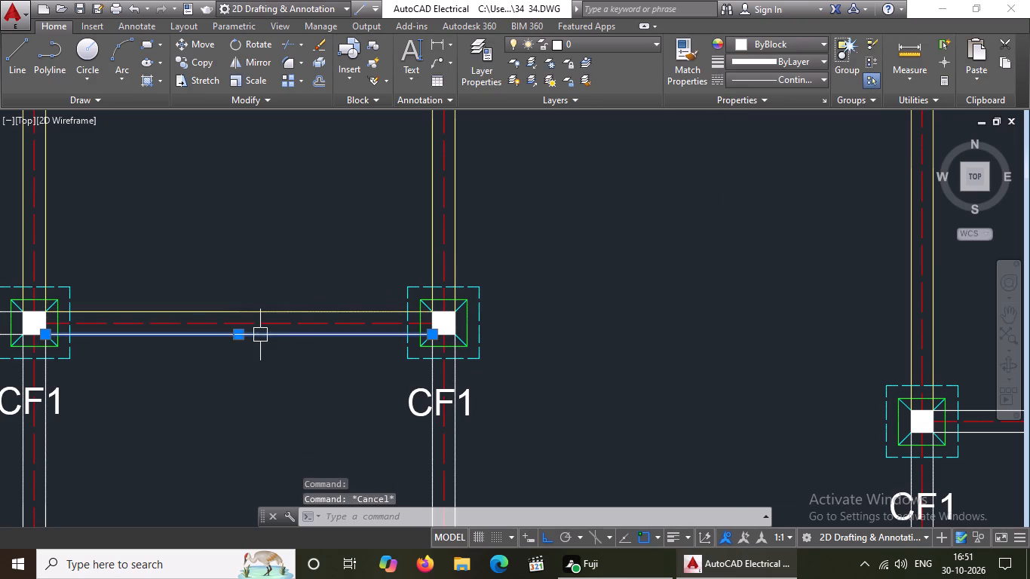
click(764, 47)
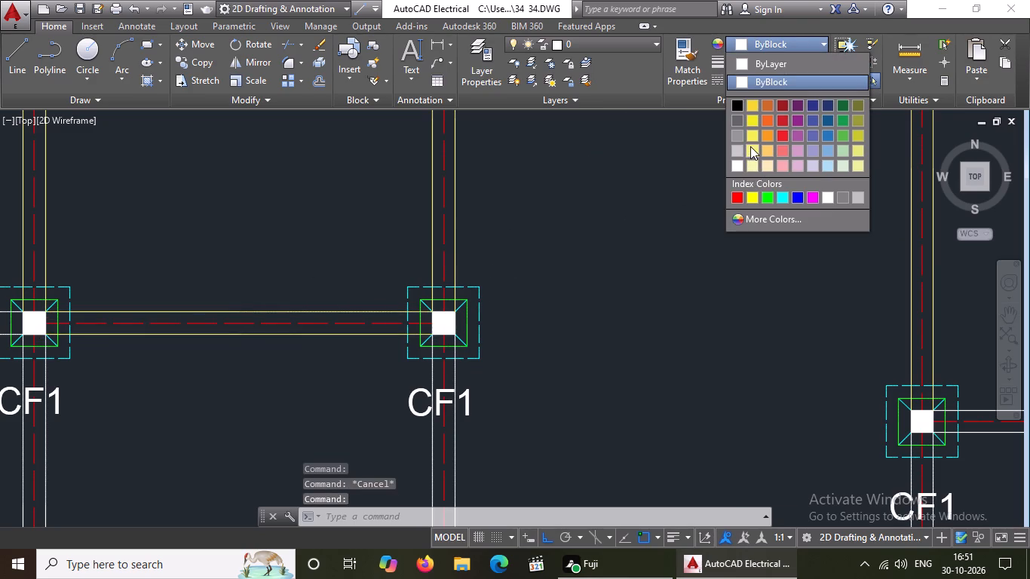
click(751, 146)
key(Escape)
scroll(460, 226, down, 4)
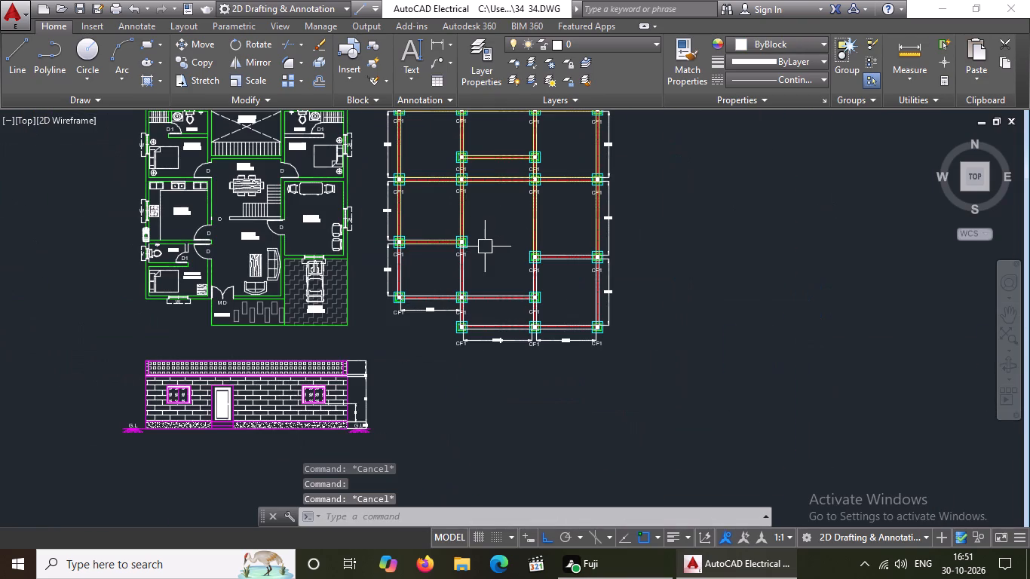
key(Escape)
Recolour both edge lines of the horizontal beam joining the third and fourth column lines between the 16'-5" and 14'-9" spans to 247,242,129.
scroll(553, 214, up, 2)
scroll(569, 323, up, 3)
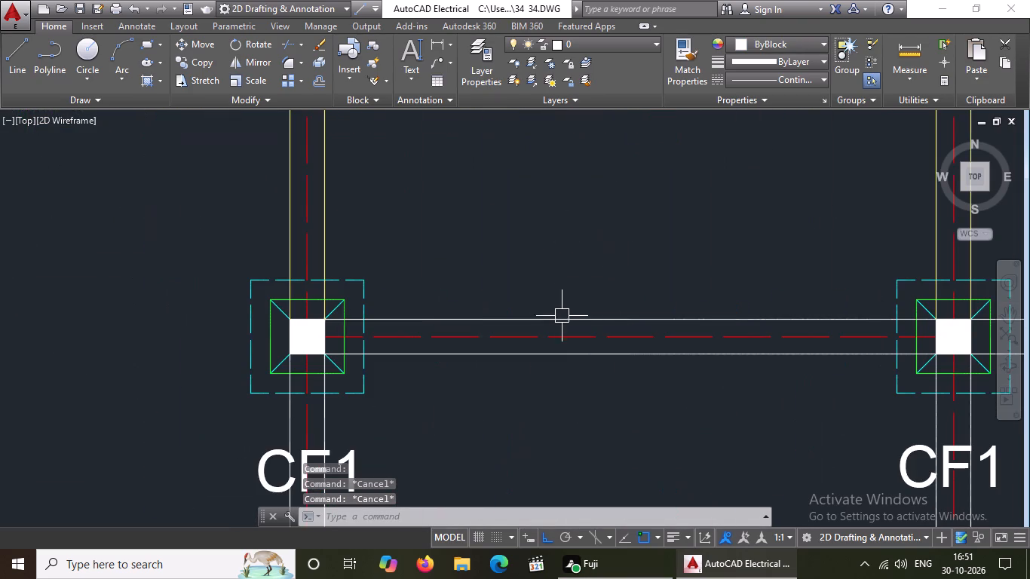
click(556, 315)
click(753, 41)
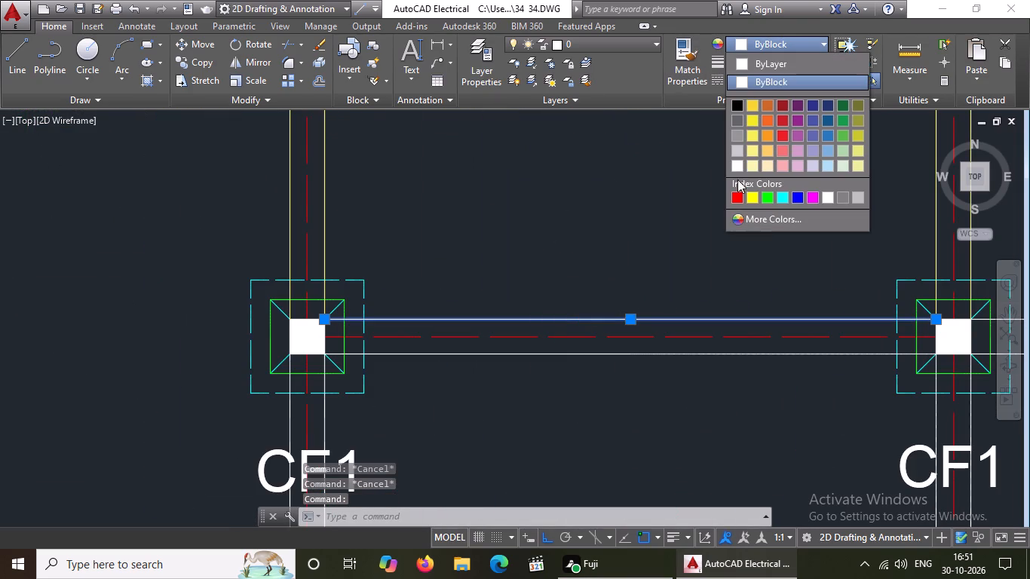
click(750, 149)
key(Escape)
drag(612, 355, 615, 345)
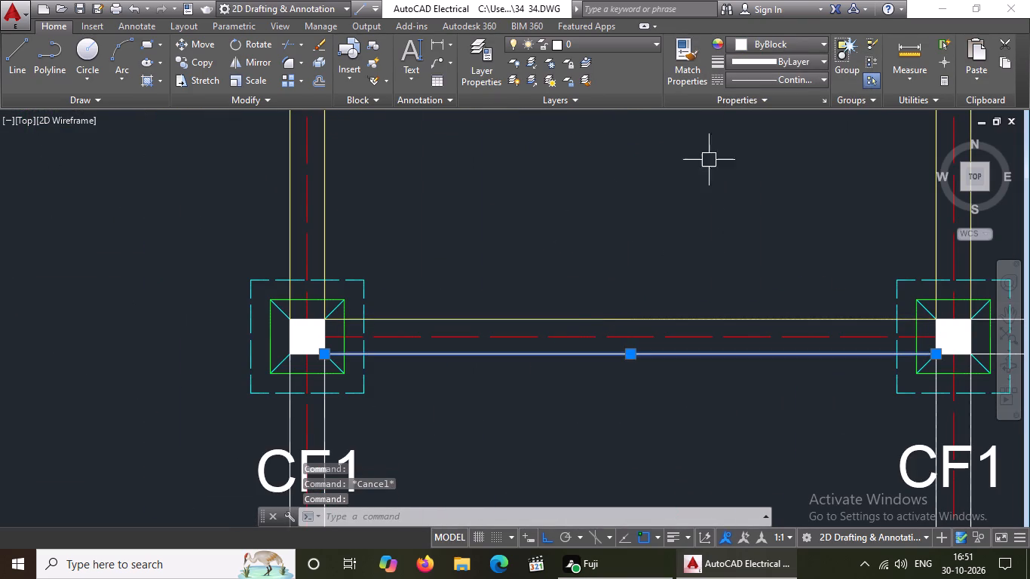
click(761, 41)
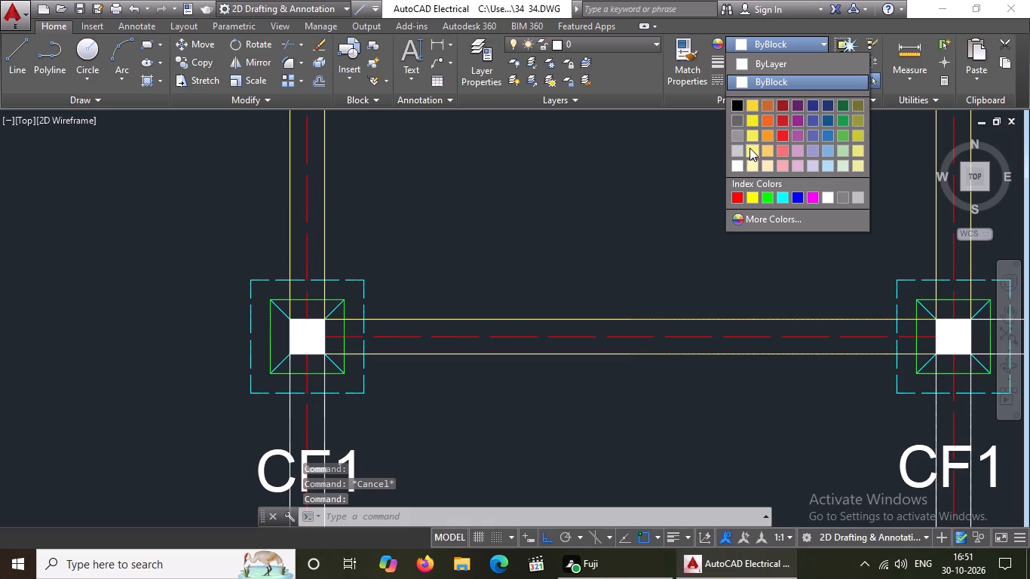
click(750, 148)
key(Escape)
Recolour both edge lines of the westernmost vertical beam in the 11'-6" span to 247,242,129.
scroll(496, 133, down, 3)
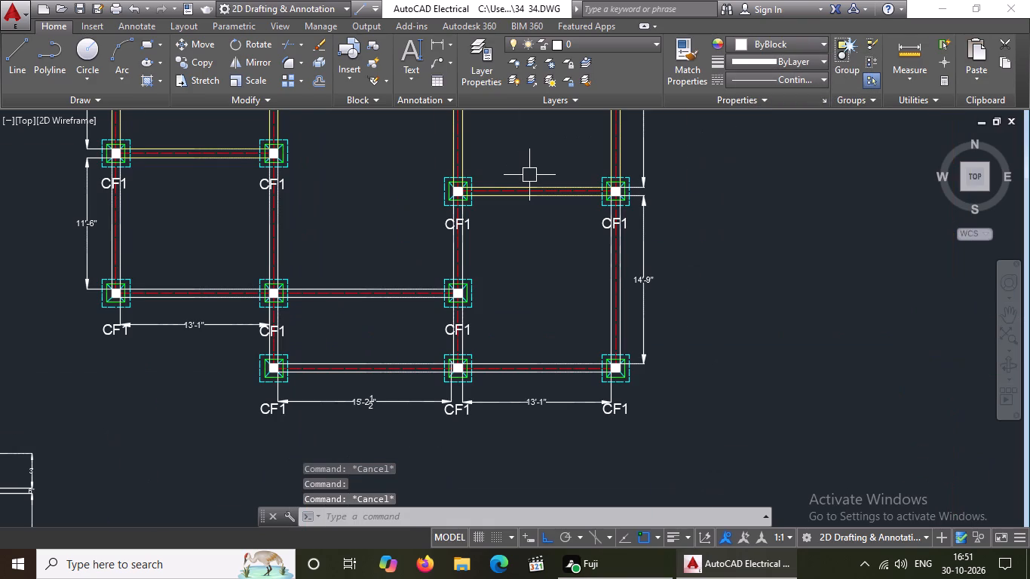
middle_drag(532, 193, 549, 239)
scroll(146, 255, up, 4)
click(93, 242)
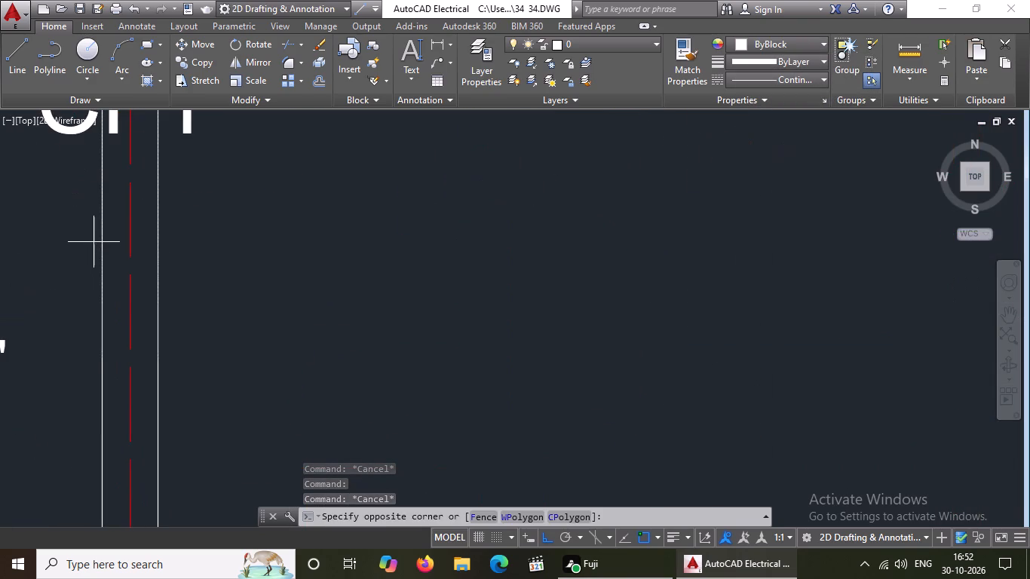
double_click(109, 217)
click(103, 221)
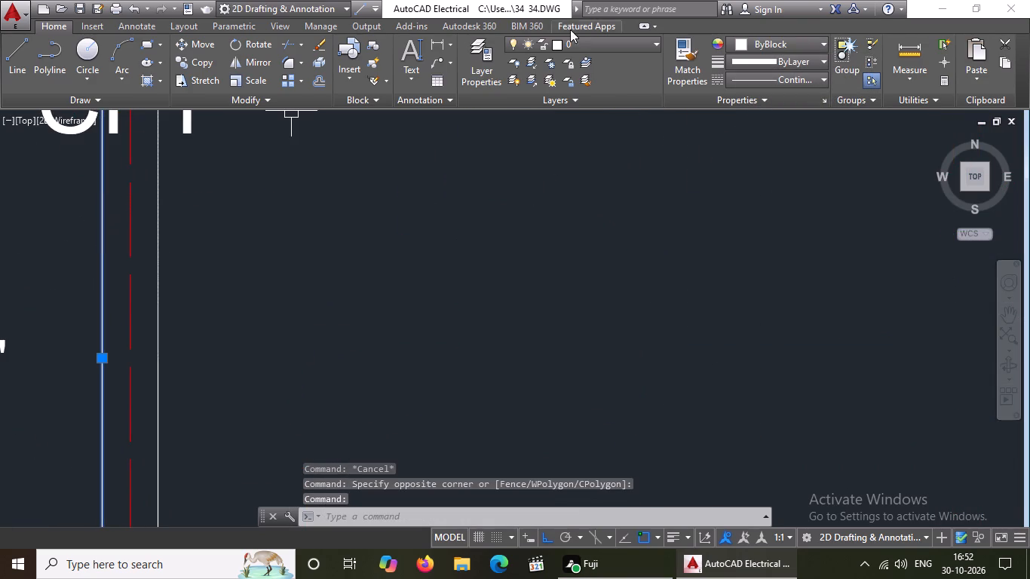
click(745, 41)
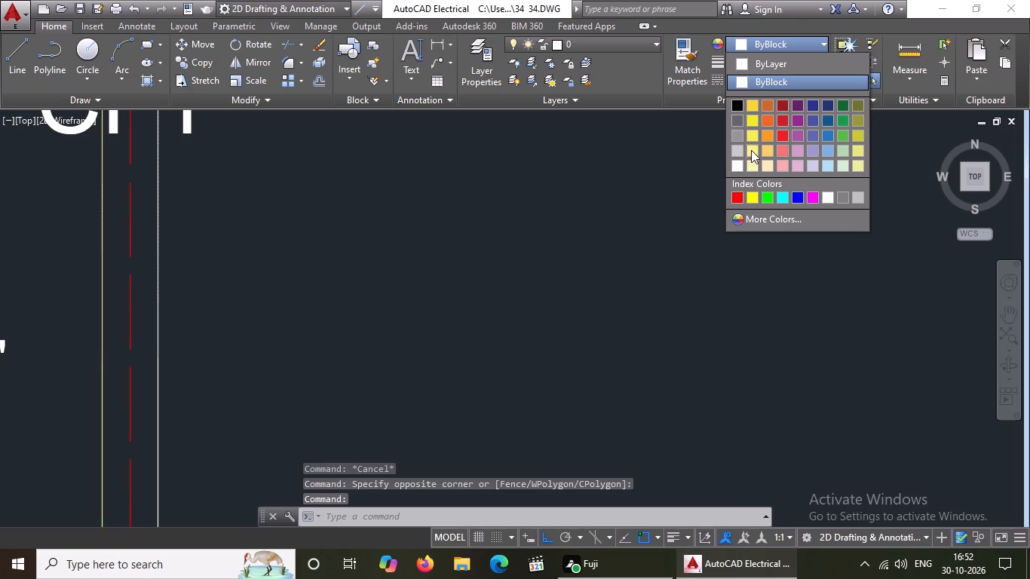
click(751, 149)
key(Escape)
click(163, 232)
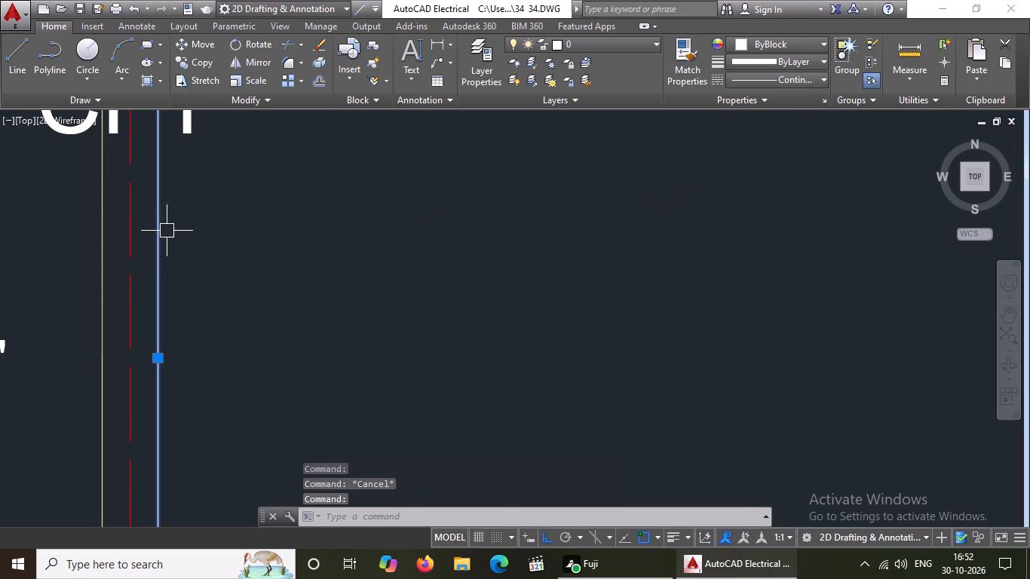
click(765, 45)
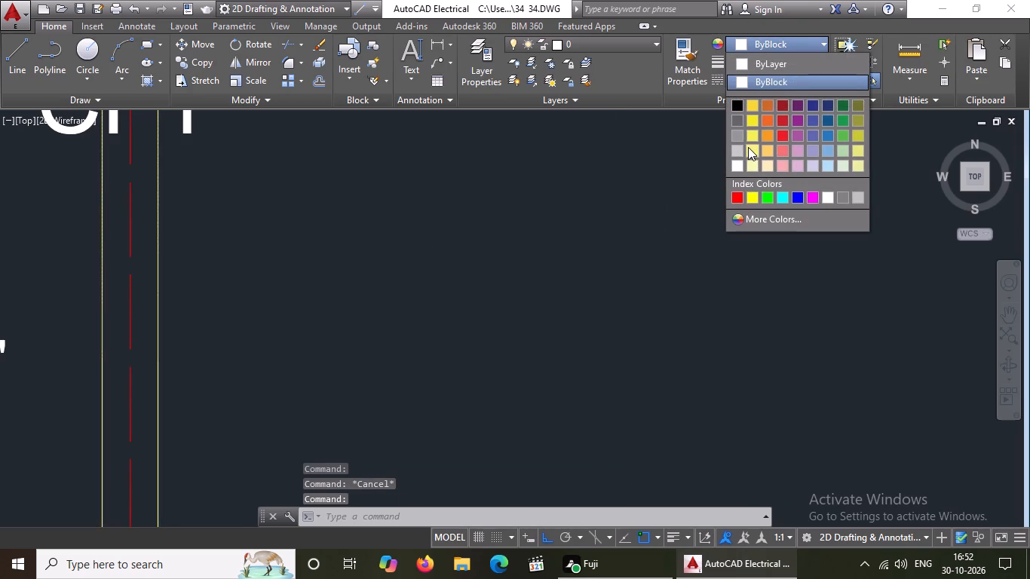
click(748, 147)
key(Escape)
scroll(587, 200, down, 3)
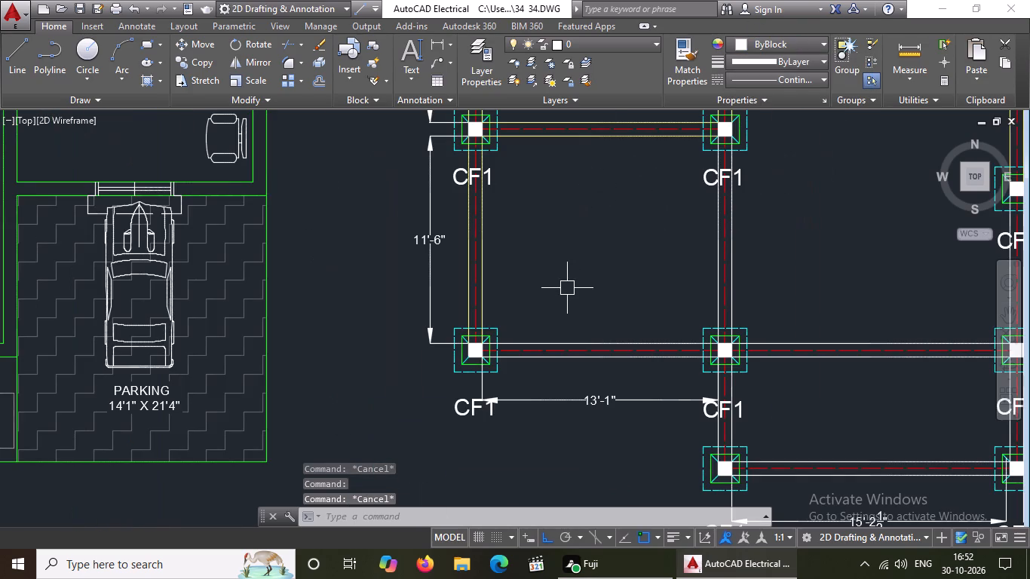
key(Escape)
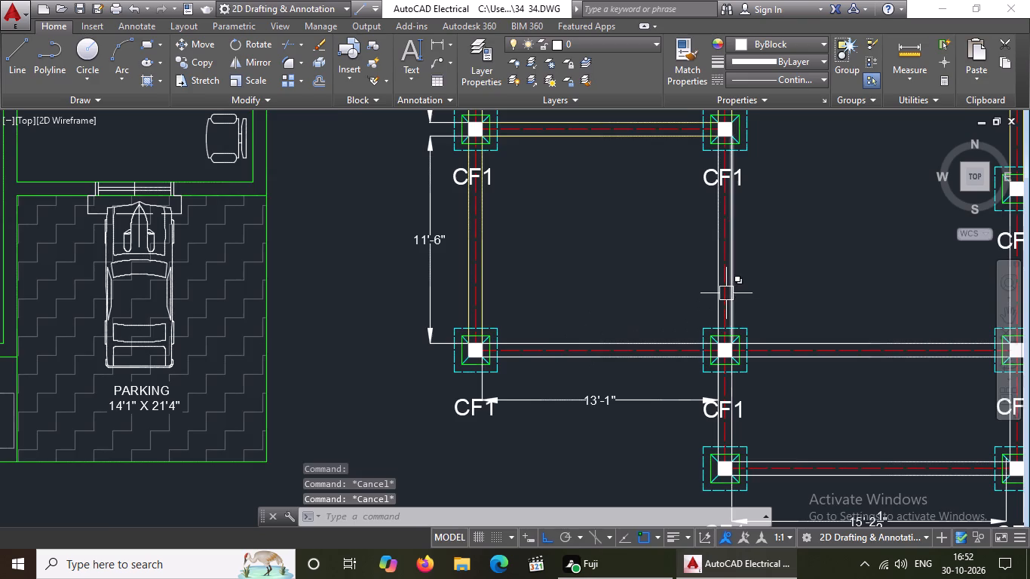
Recolour both edge lines of the second column line's vertical beam in the 11'-6" span to 247,242,129.
scroll(726, 293, up, 2)
click(707, 289)
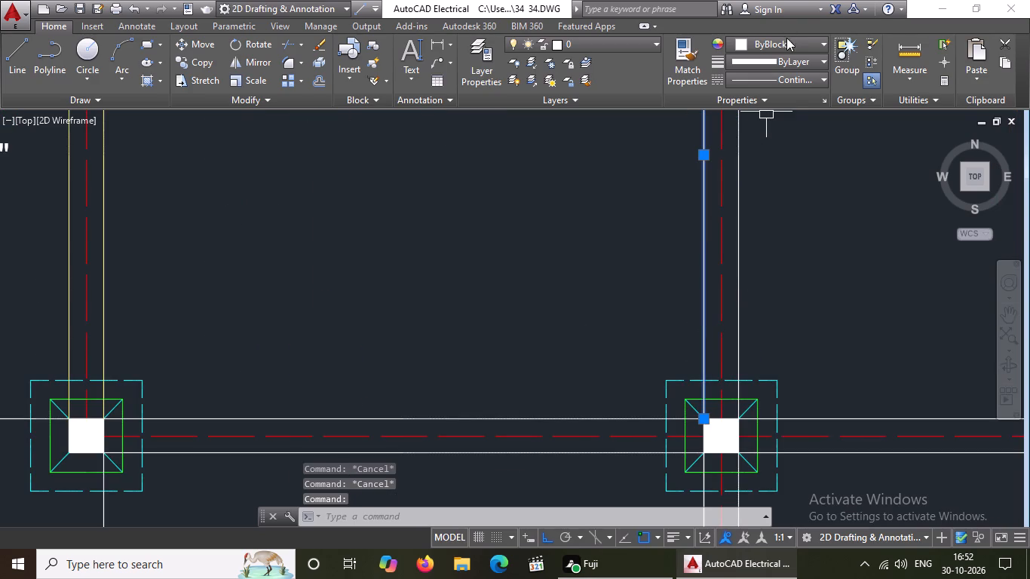
click(786, 40)
click(744, 152)
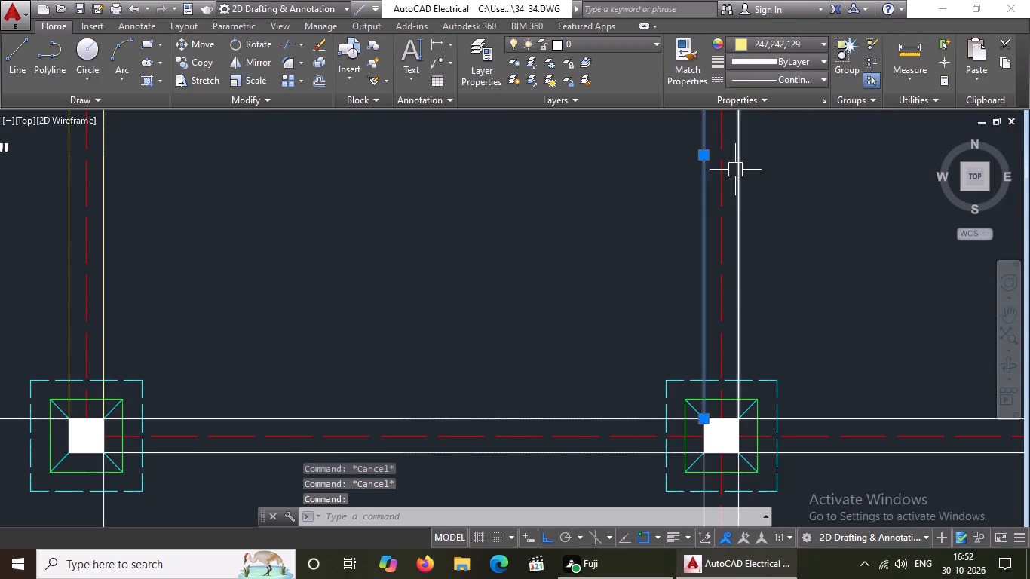
key(Escape)
click(738, 161)
click(756, 44)
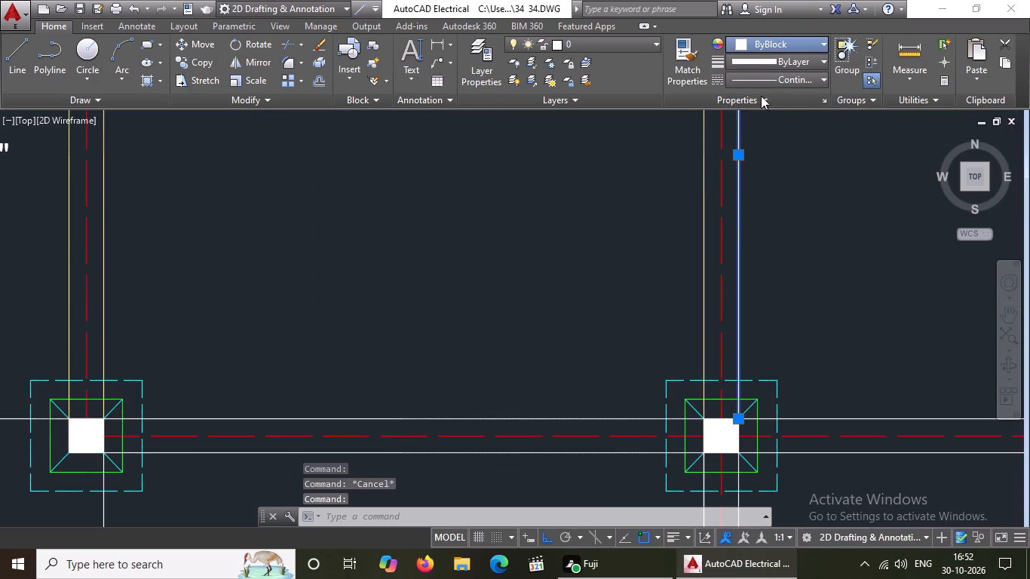
click(750, 146)
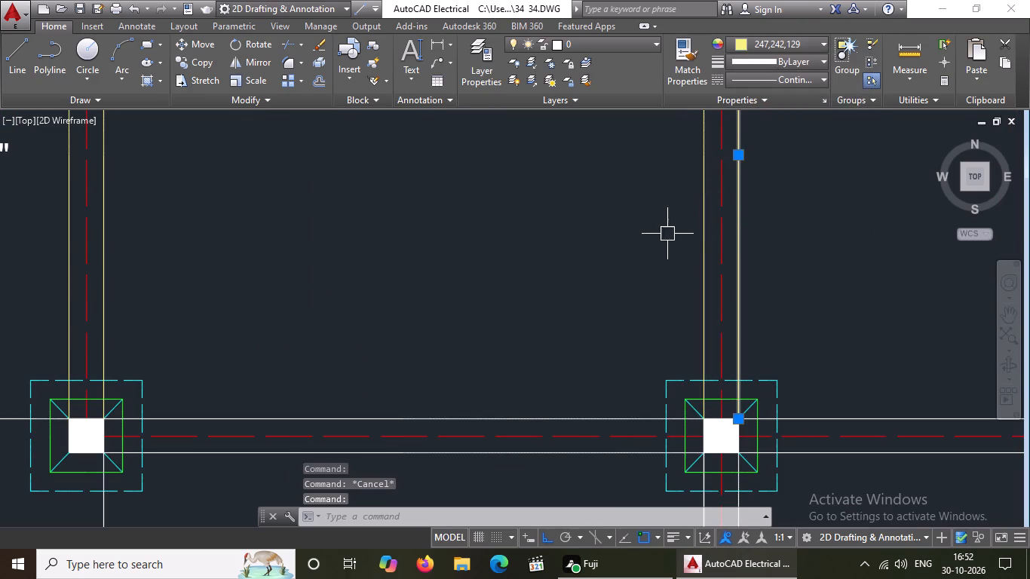
scroll(658, 232, down, 3)
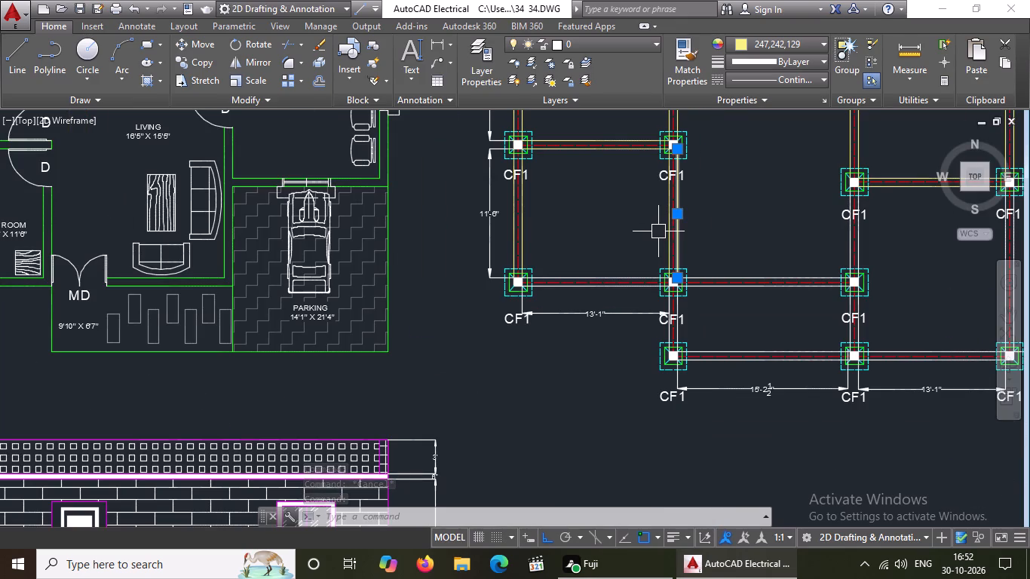
scroll(658, 231, down, 3)
scroll(700, 223, up, 2)
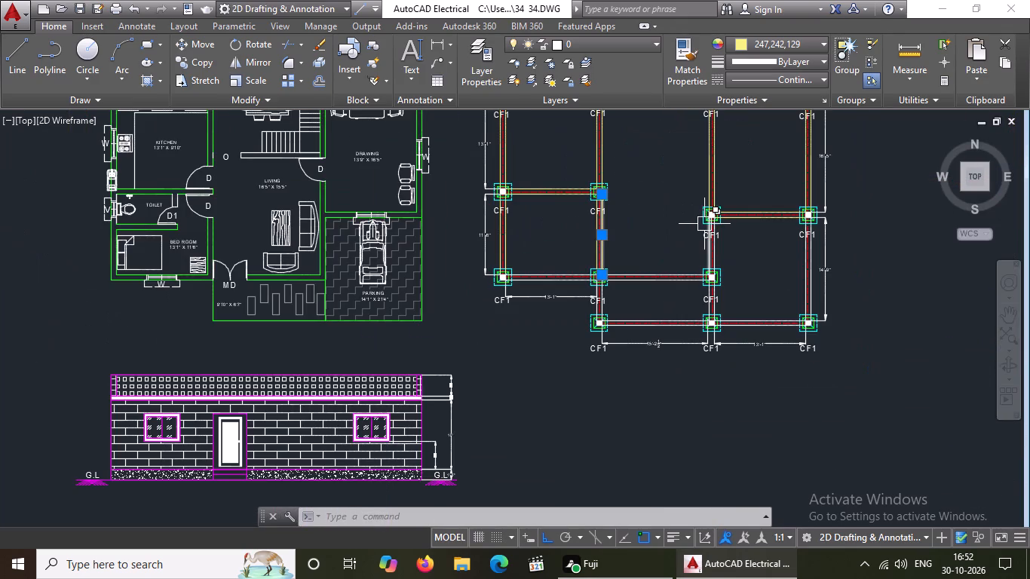
key(Escape)
Recolour both edge lines of the third column line's short vertical beam directly south of the 16'-5" span to 247,242,129.
scroll(714, 246, up, 4)
click(706, 245)
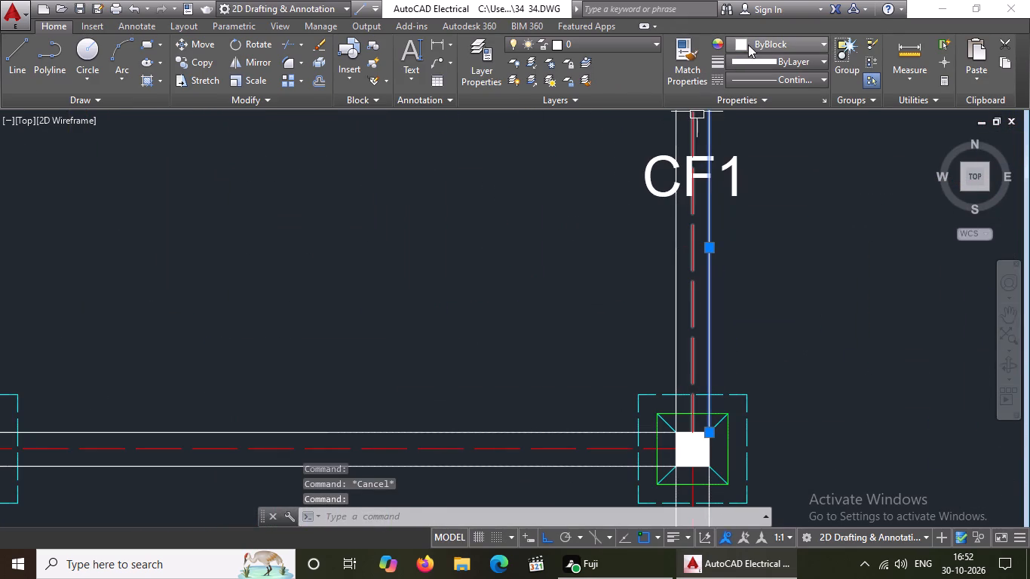
click(753, 41)
click(750, 149)
key(Escape)
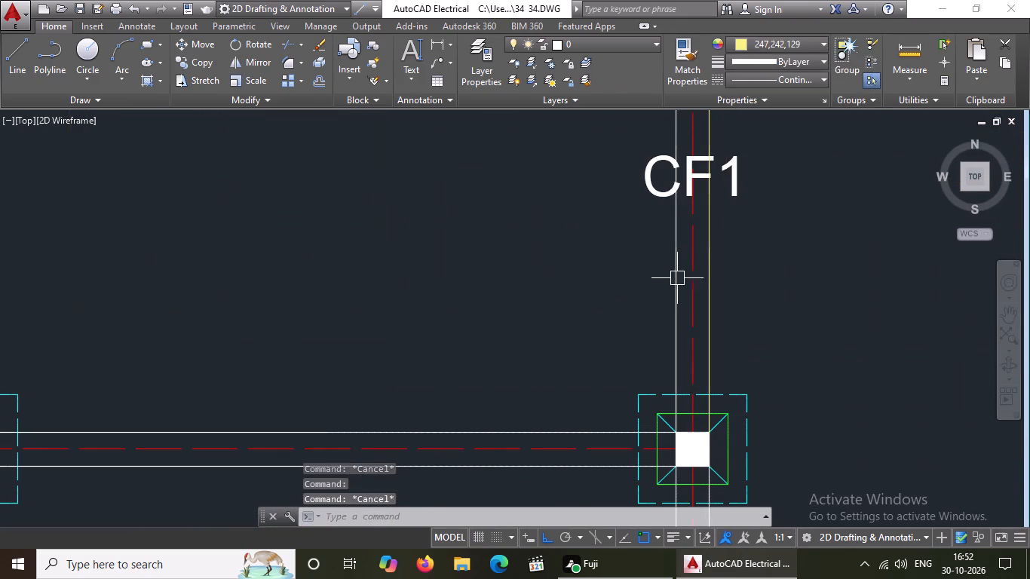
click(670, 277)
click(762, 42)
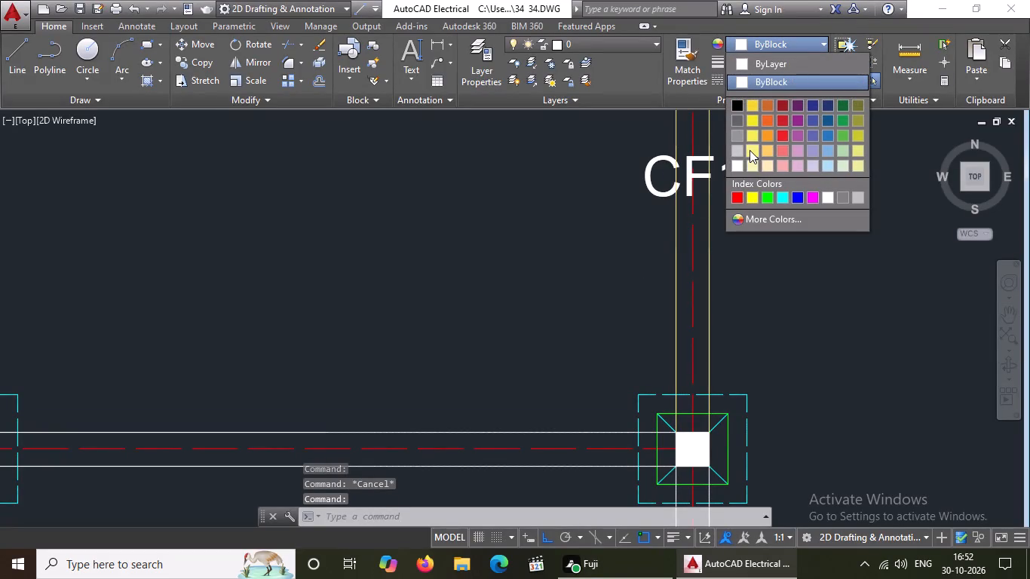
click(750, 150)
key(Escape)
Recolour the north edge line of the horizontal beam at the south end of the 11'-6" span, above the 13'-1" dimension, to 247,242,129.
scroll(653, 250, down, 2)
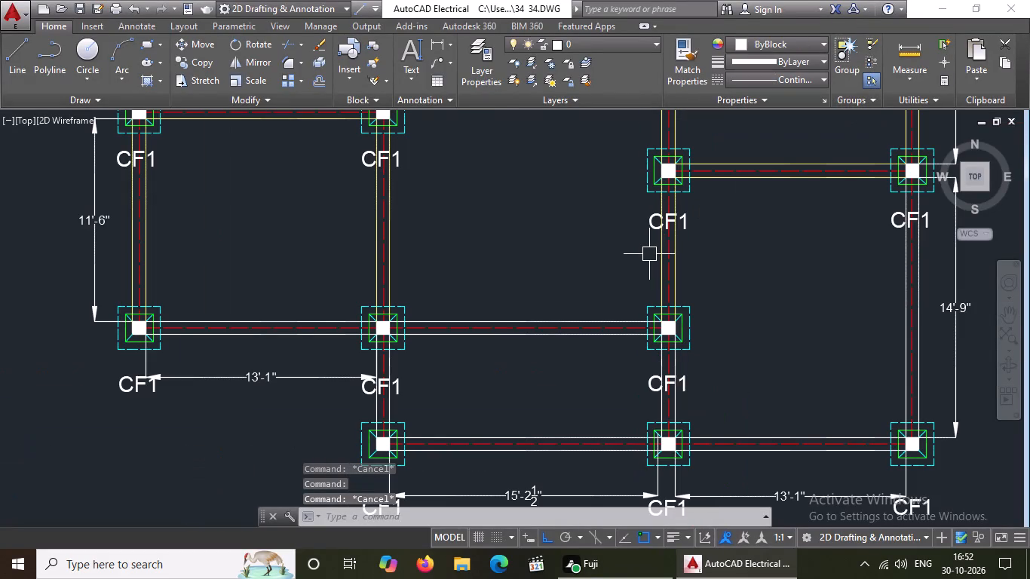
click(295, 318)
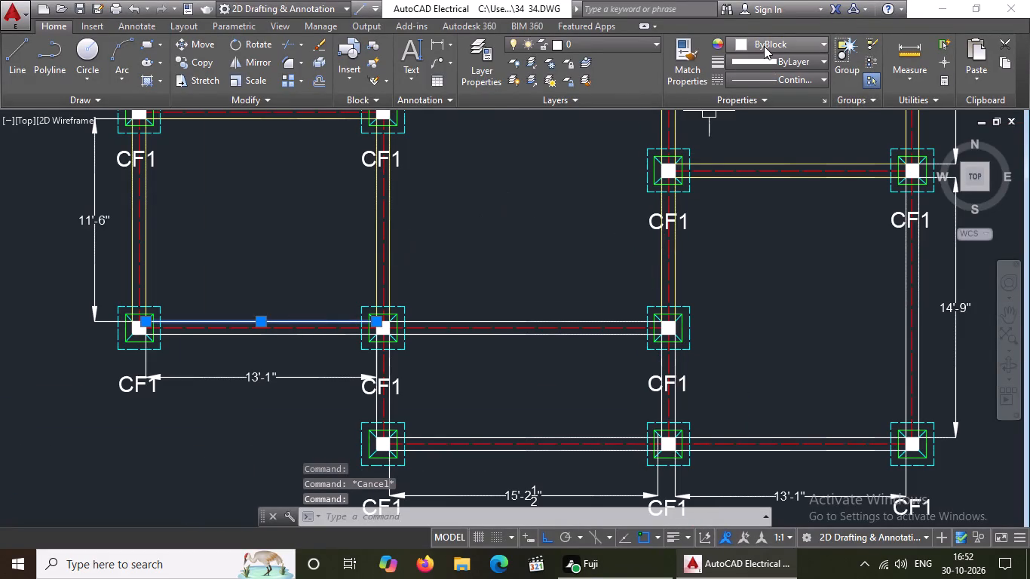
click(764, 44)
click(753, 149)
key(Escape)
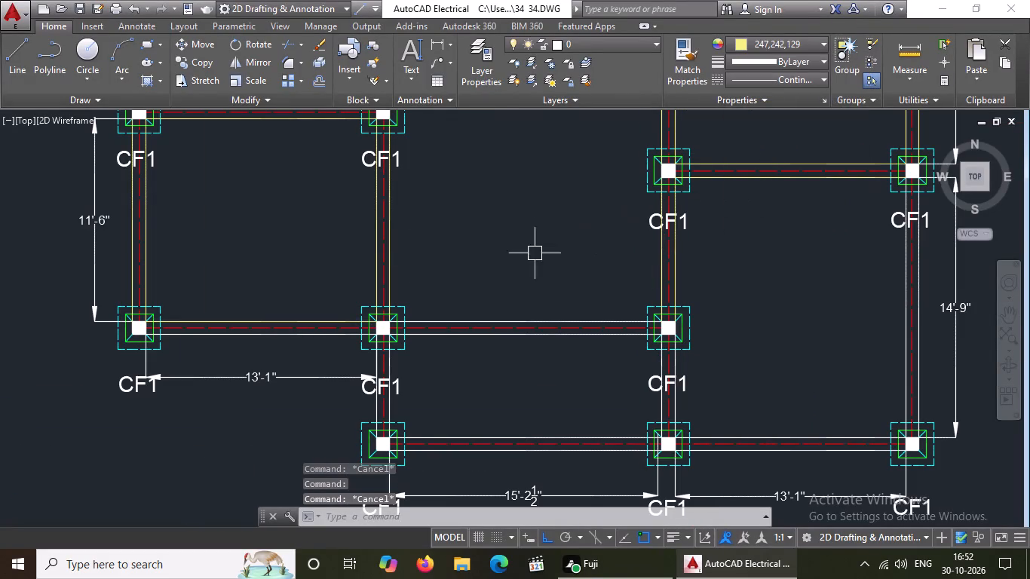
Recolour the south edge line of the horizontal beam above the western 13'-1" dimension to 247,242,129.
scroll(342, 339, up, 2)
click(340, 326)
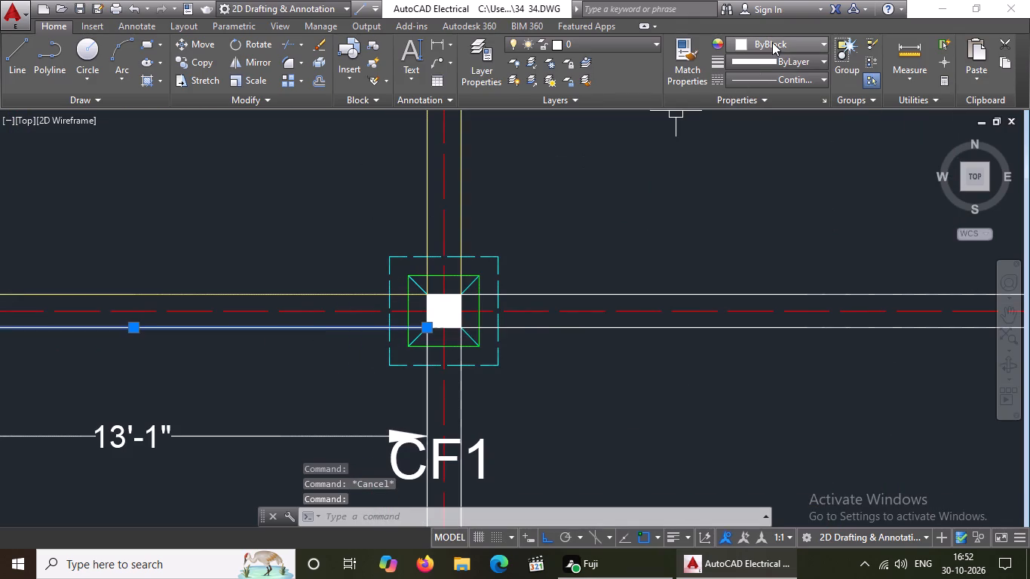
click(773, 41)
click(750, 143)
key(Escape)
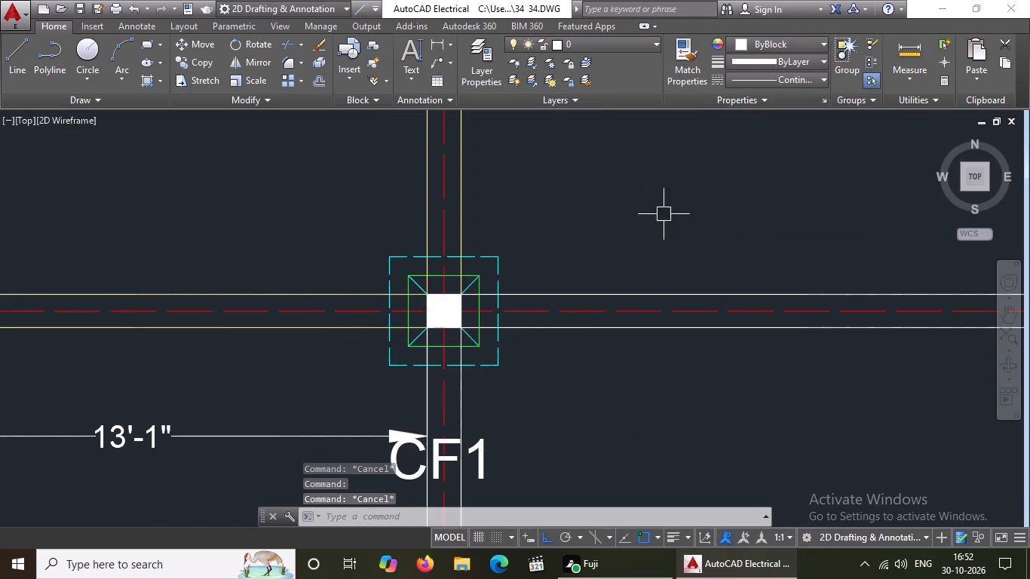
Recolour both edge lines of the horizontal beam between the second and third column lines, at the south end of the 11'-6" span, to 247,242,129.
scroll(636, 214, down, 3)
click(645, 234)
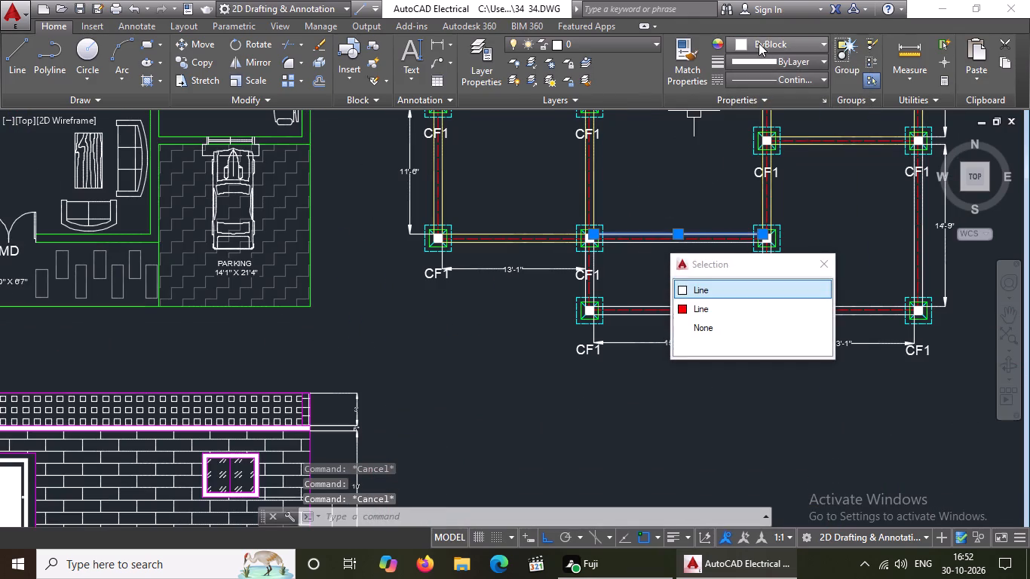
click(759, 42)
click(748, 149)
key(Escape)
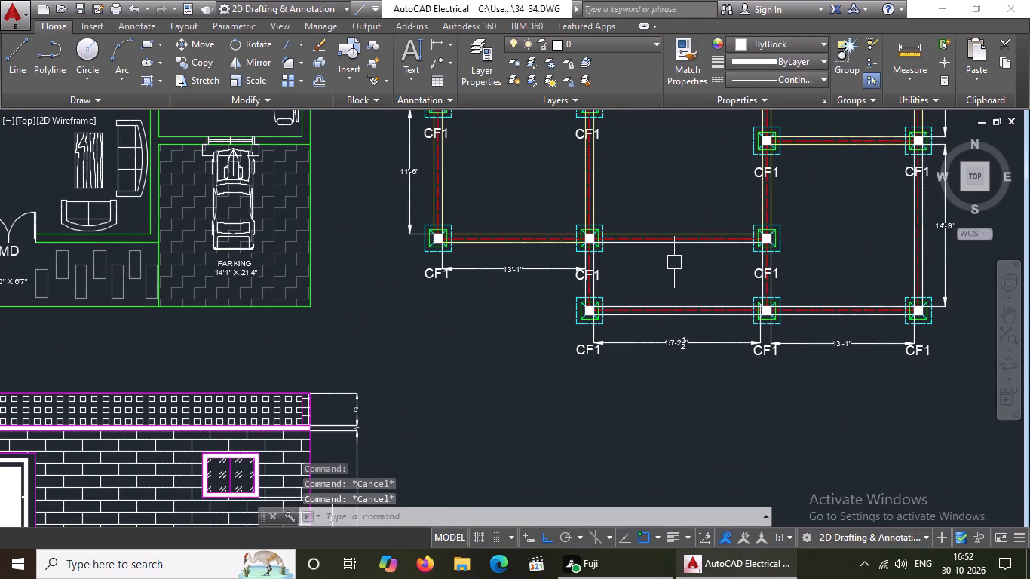
scroll(684, 259, up, 2)
click(676, 216)
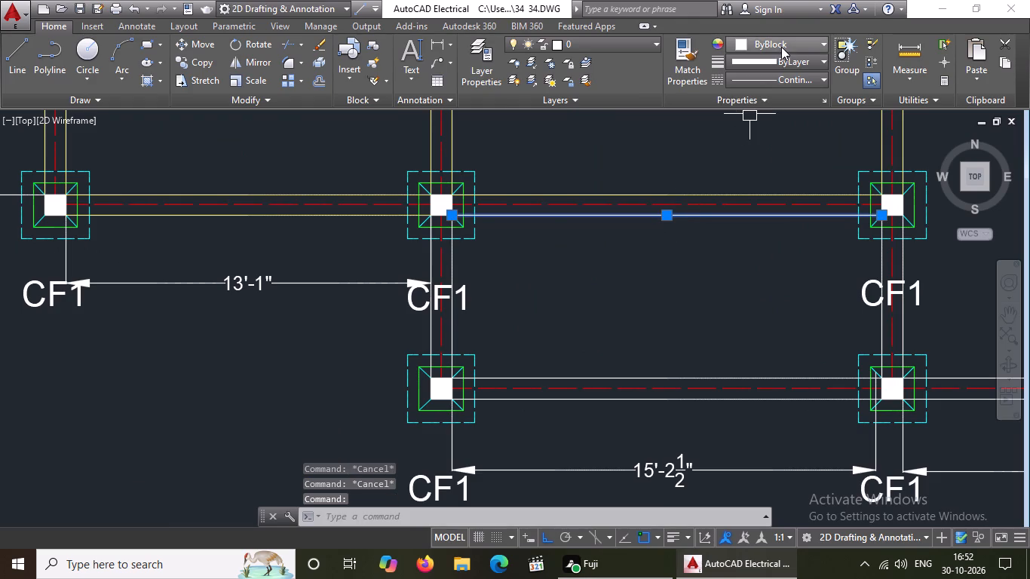
click(781, 46)
click(752, 148)
key(Escape)
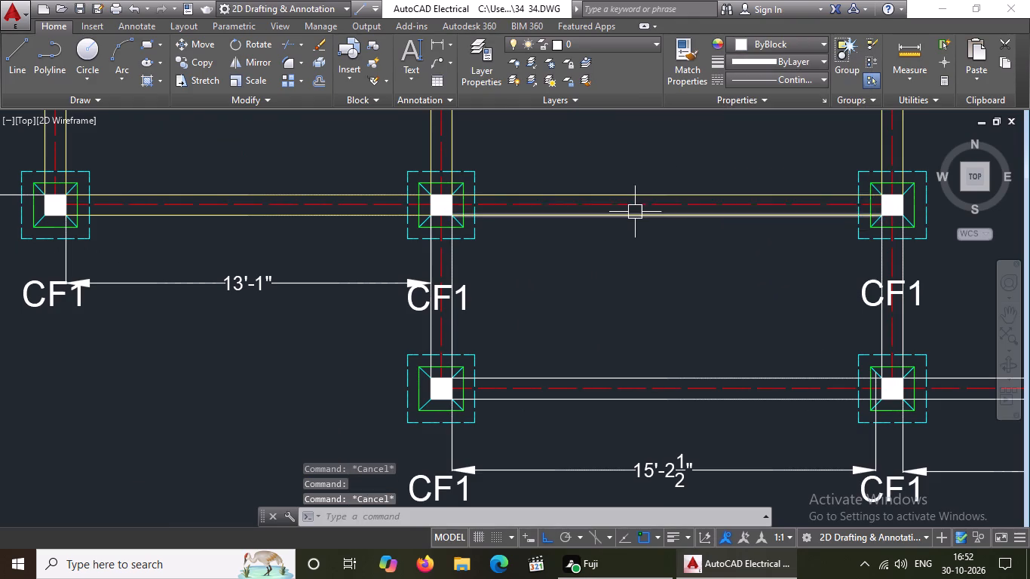
Recolour both edge lines of the second column line's short southernmost vertical beam to 247,242,129.
scroll(635, 212, down, 2)
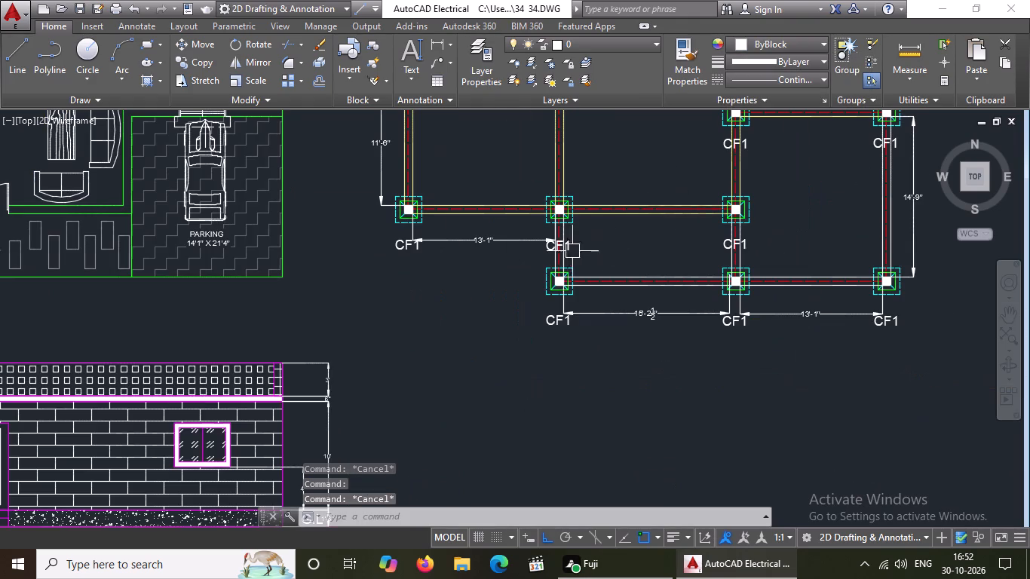
scroll(561, 246, up, 4)
click(520, 293)
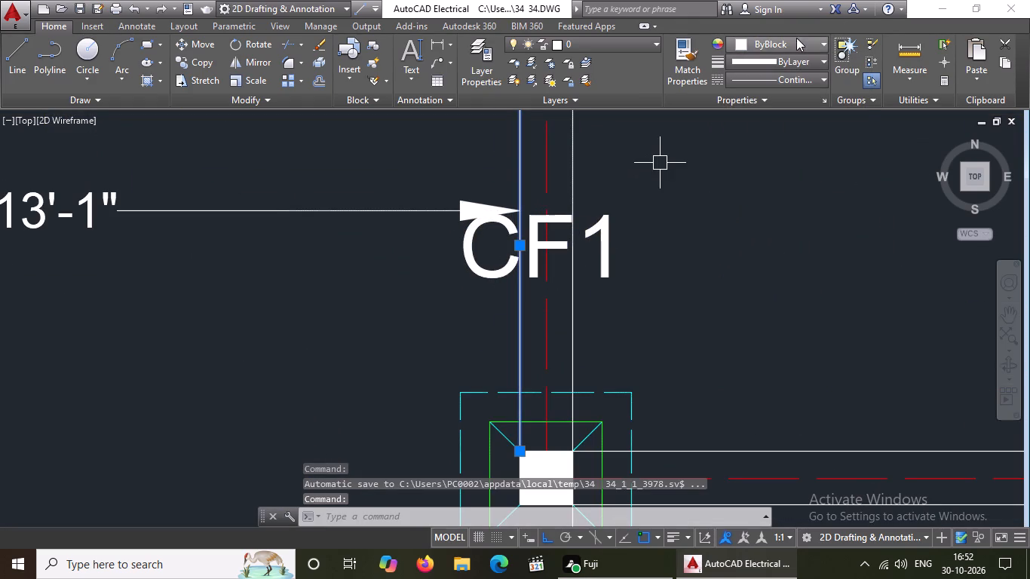
click(796, 38)
click(753, 149)
key(Escape)
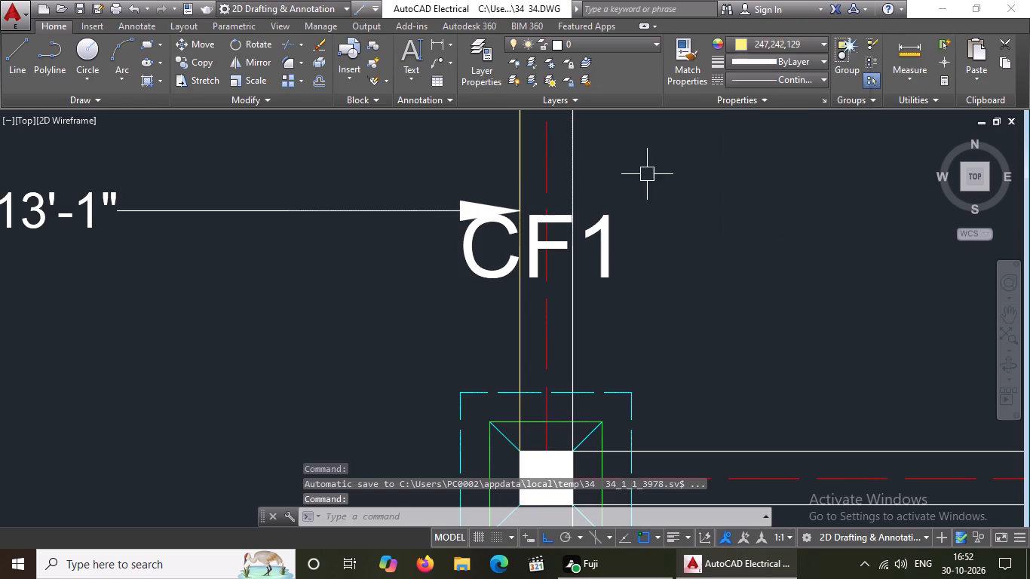
click(583, 172)
drag(577, 173, 560, 188)
click(575, 175)
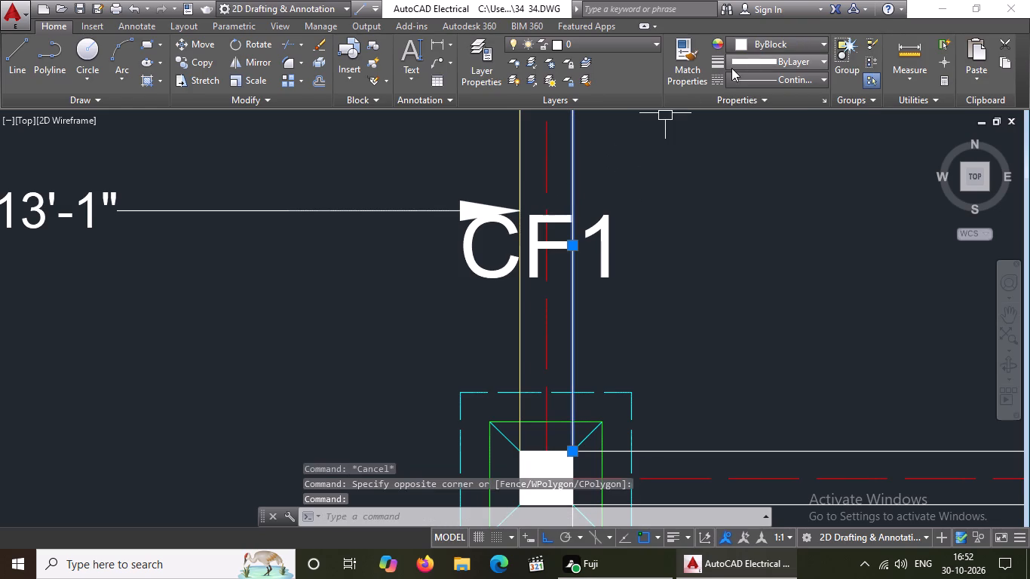
click(762, 43)
drag(751, 147, 750, 155)
key(Escape)
Recolour both edge lines of the southernmost horizontal beam above the 15'-2 1/2" dimension to 247,242,129.
scroll(618, 204, down, 2)
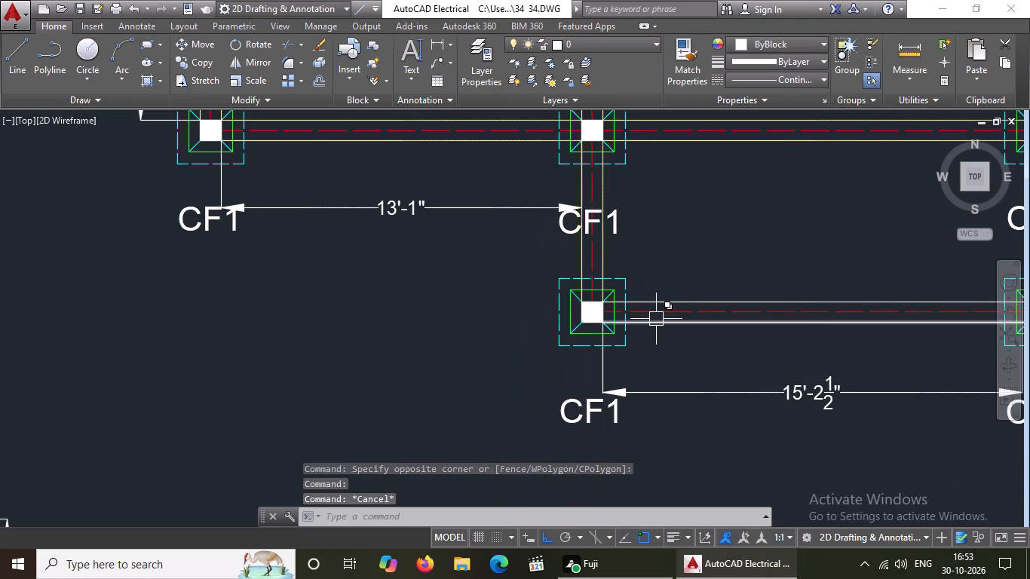
click(658, 319)
click(775, 47)
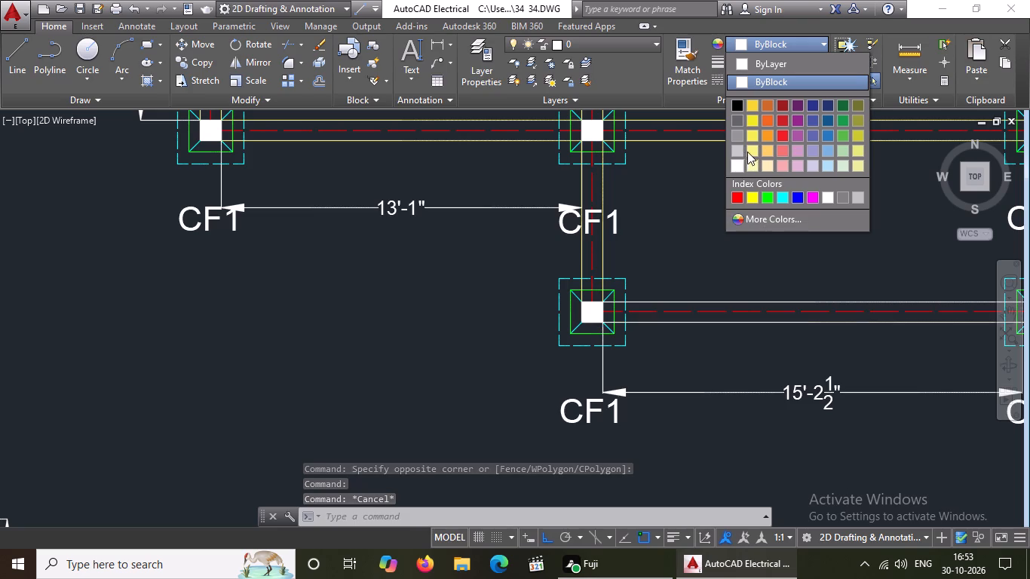
click(748, 146)
key(Escape)
click(713, 302)
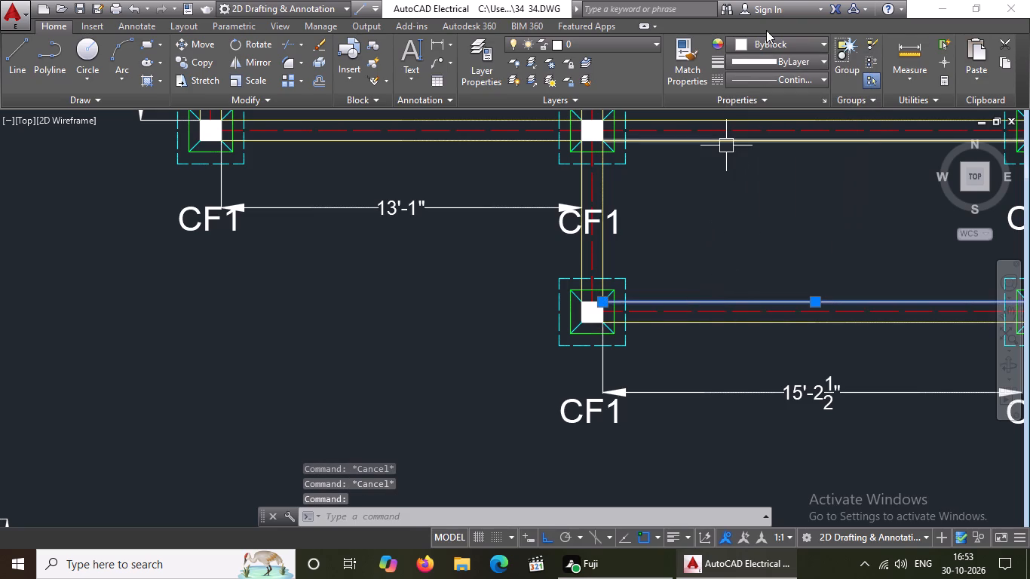
click(768, 44)
click(750, 149)
key(Escape)
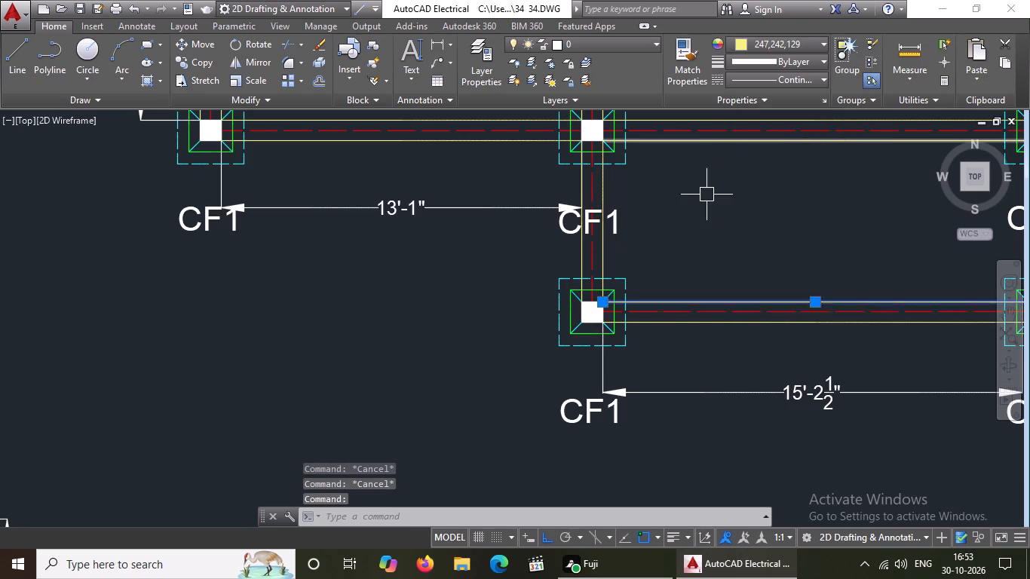
Recolour both edge lines of the third column line's short southernmost vertical beam to 247,242,129.
scroll(677, 201, down, 3)
scroll(837, 219, up, 3)
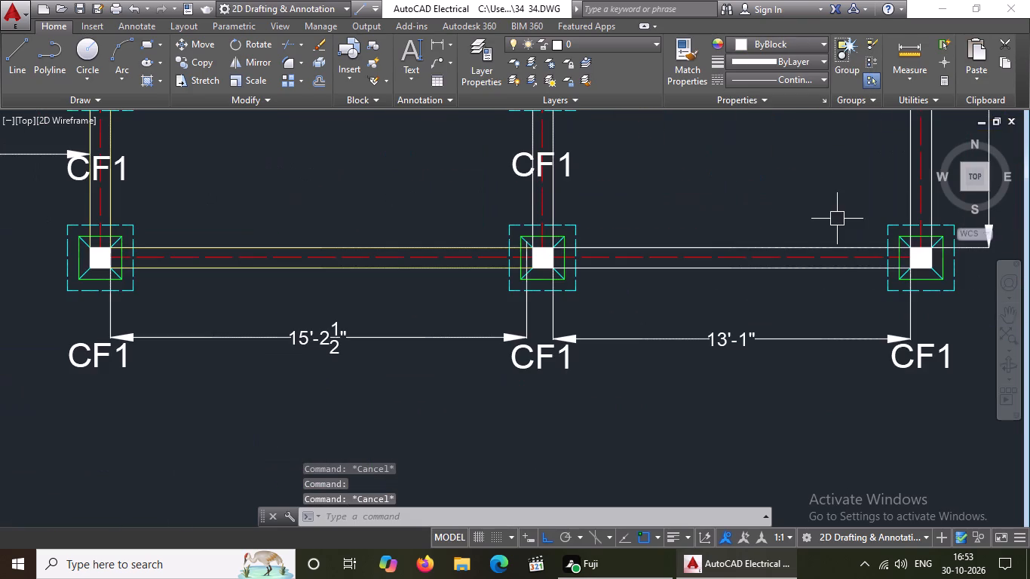
click(535, 200)
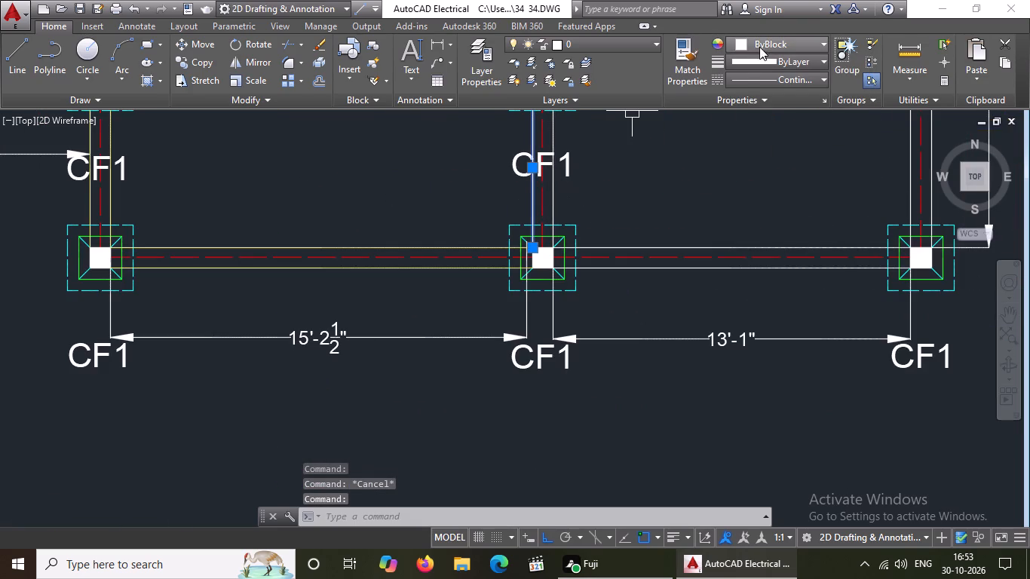
click(759, 47)
click(752, 150)
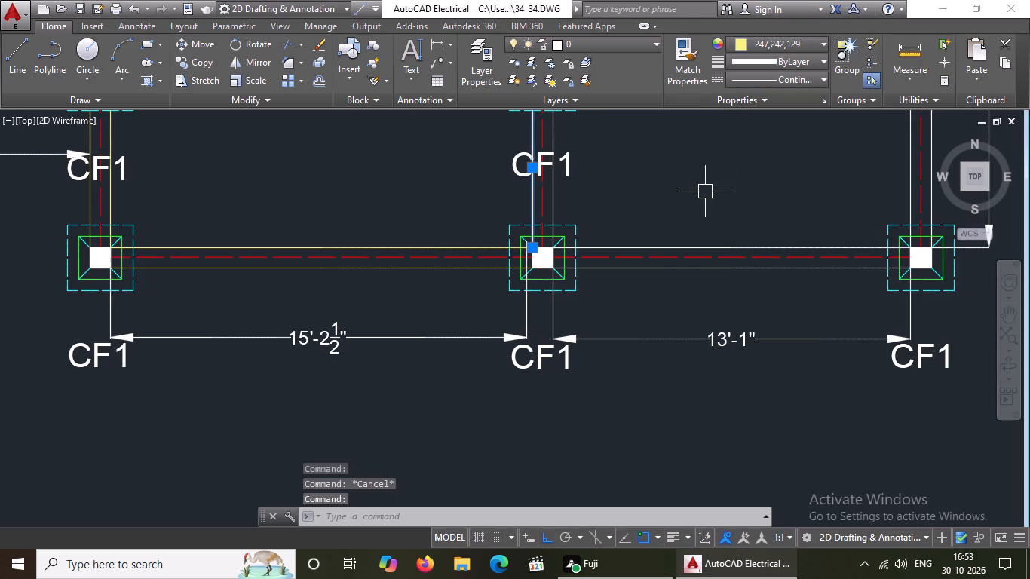
key(Escape)
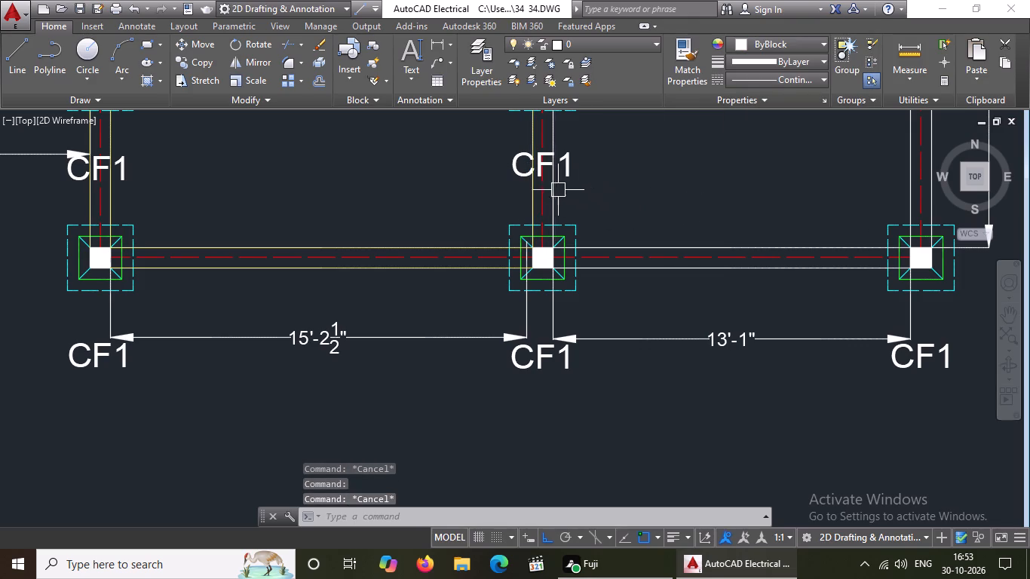
click(557, 190)
click(767, 41)
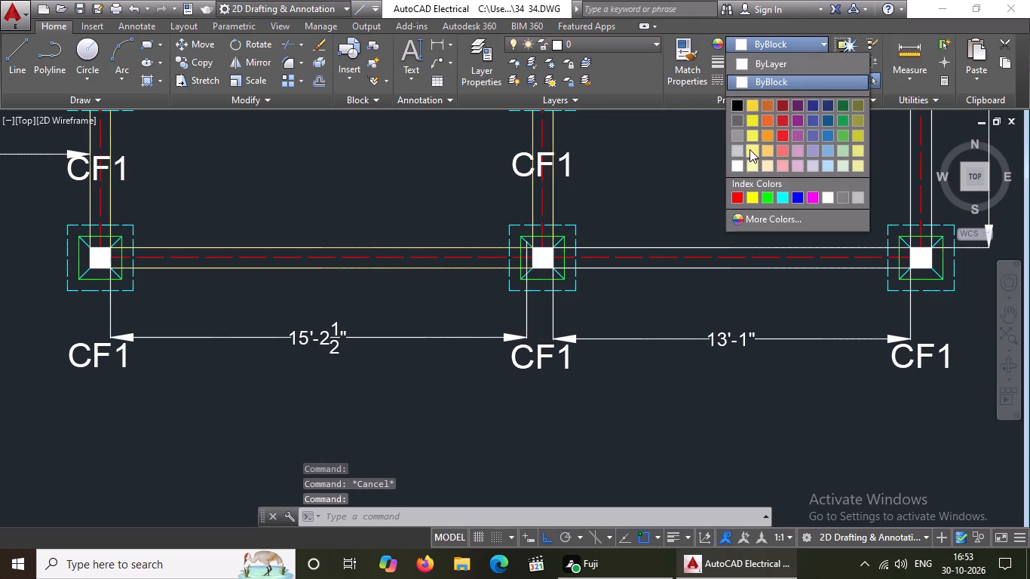
click(750, 149)
key(Escape)
Recolour both edge lines of the southernmost horizontal beam above the eastern 13'-1" dimension to 247,242,129.
scroll(695, 170, down, 5)
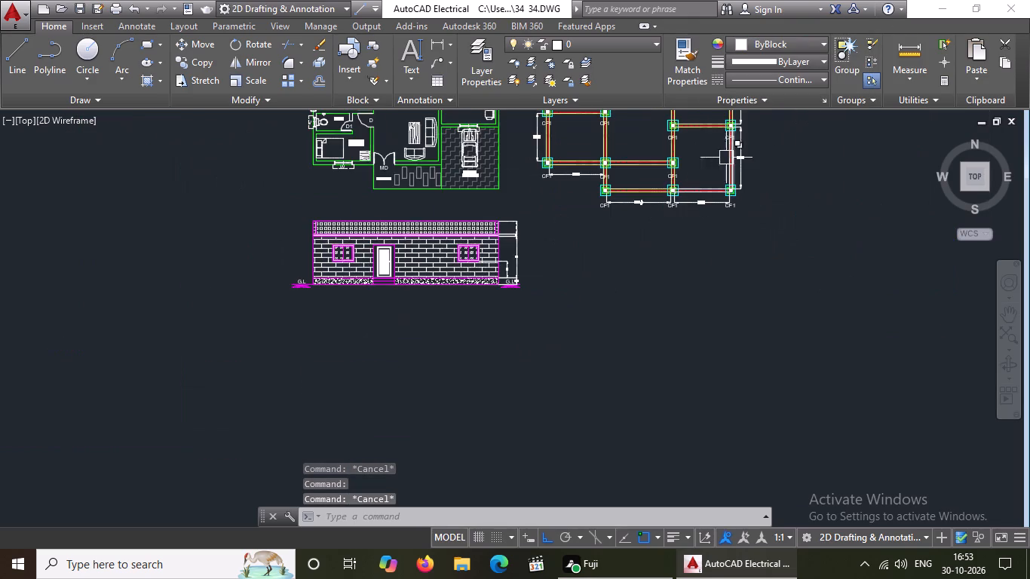
scroll(726, 158, up, 4)
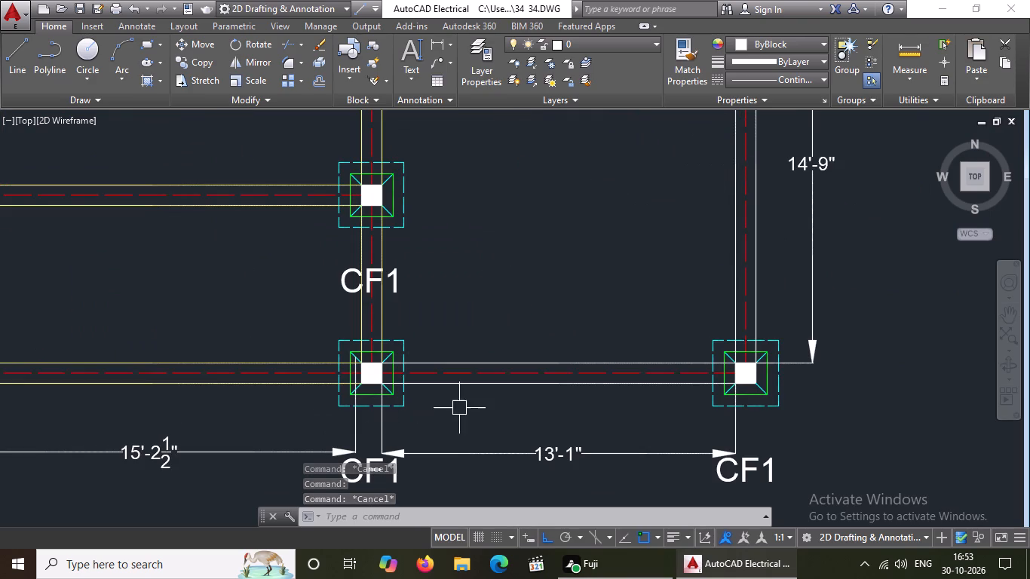
click(473, 388)
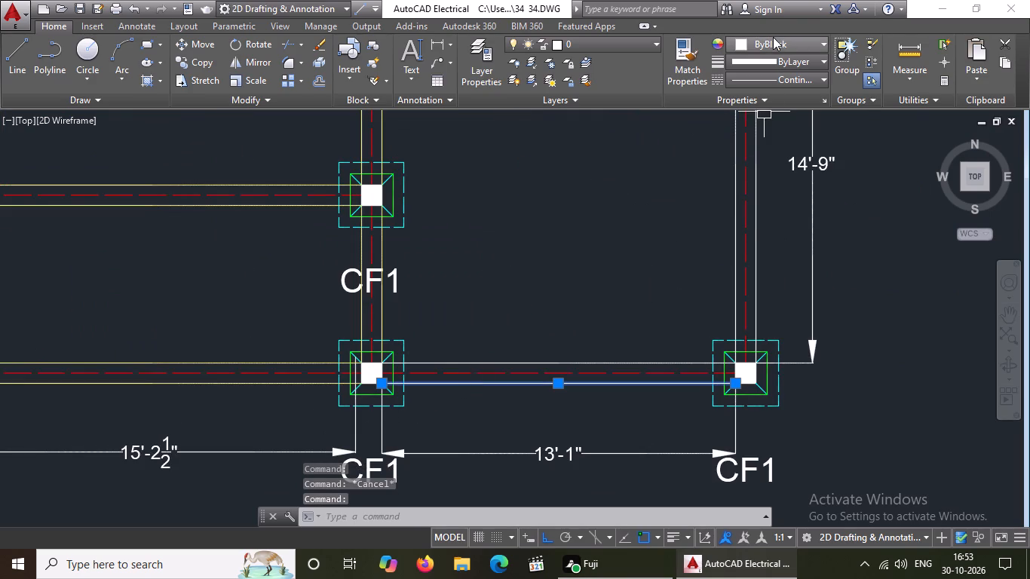
click(773, 37)
click(752, 149)
key(Escape)
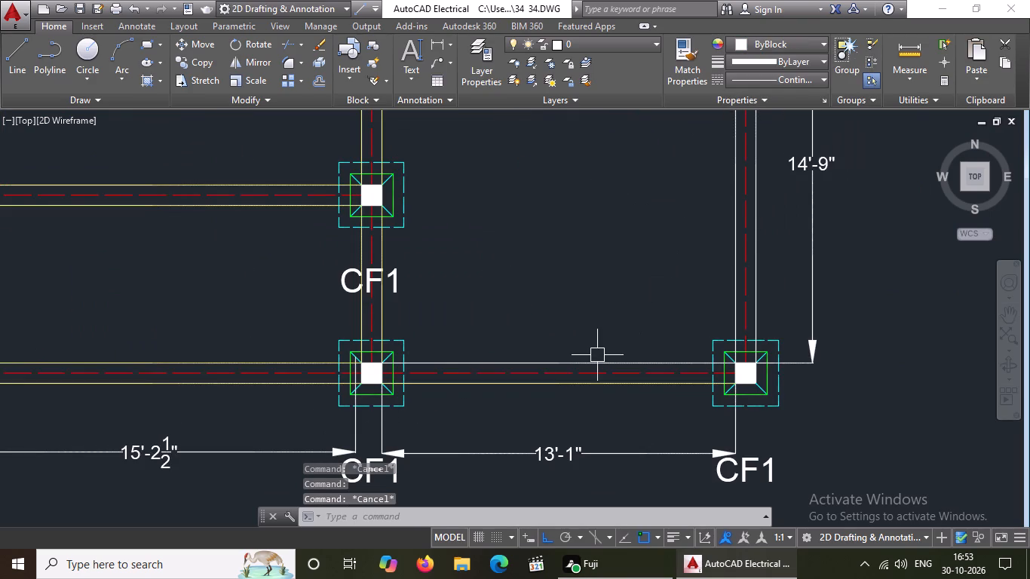
click(596, 356)
click(595, 365)
click(820, 39)
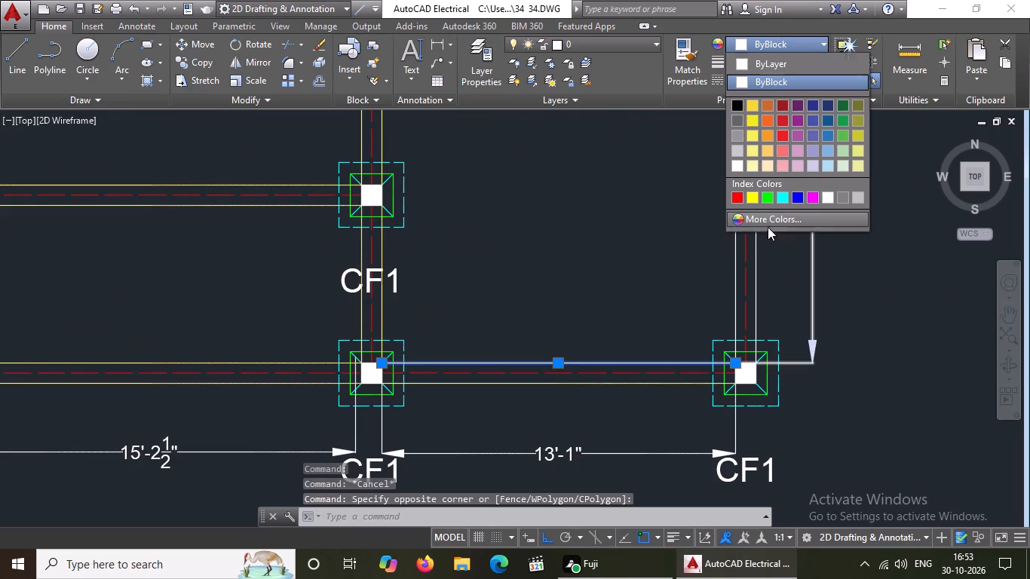
click(753, 143)
key(Escape)
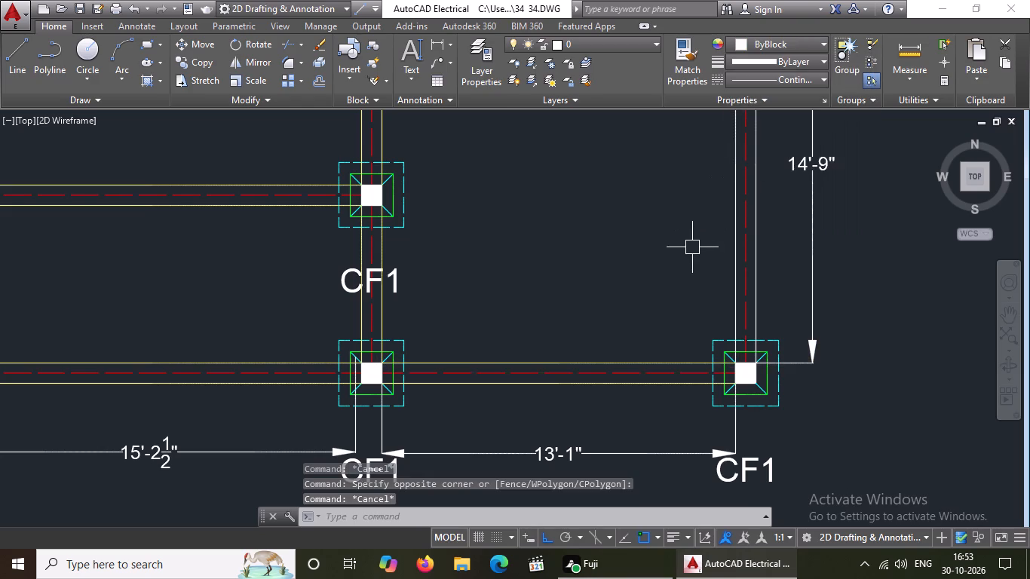
Recolour both edge lines of the easternmost vertical beam in the southern 14'-9" span to 247,242,129.
click(731, 198)
click(776, 38)
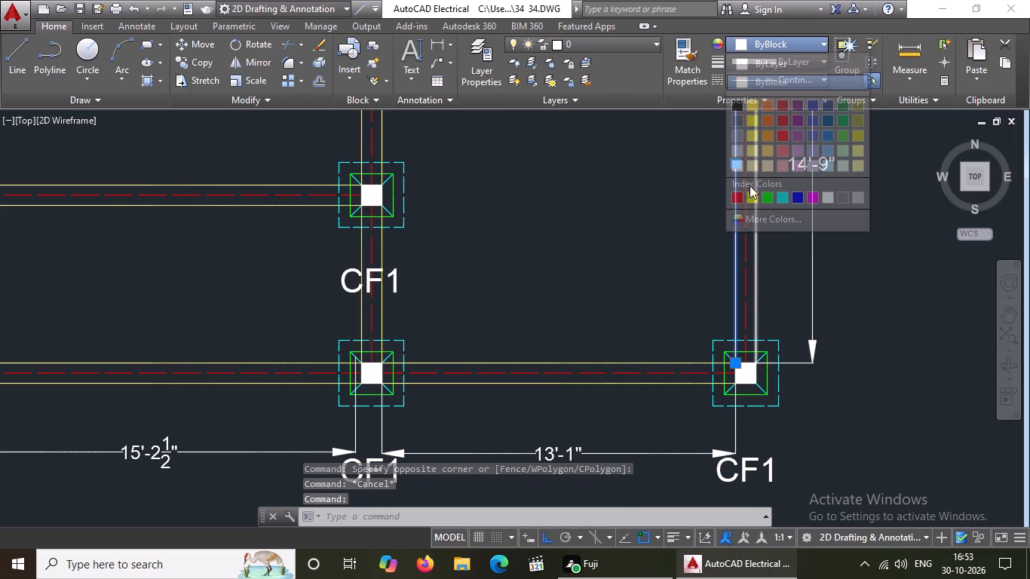
click(750, 152)
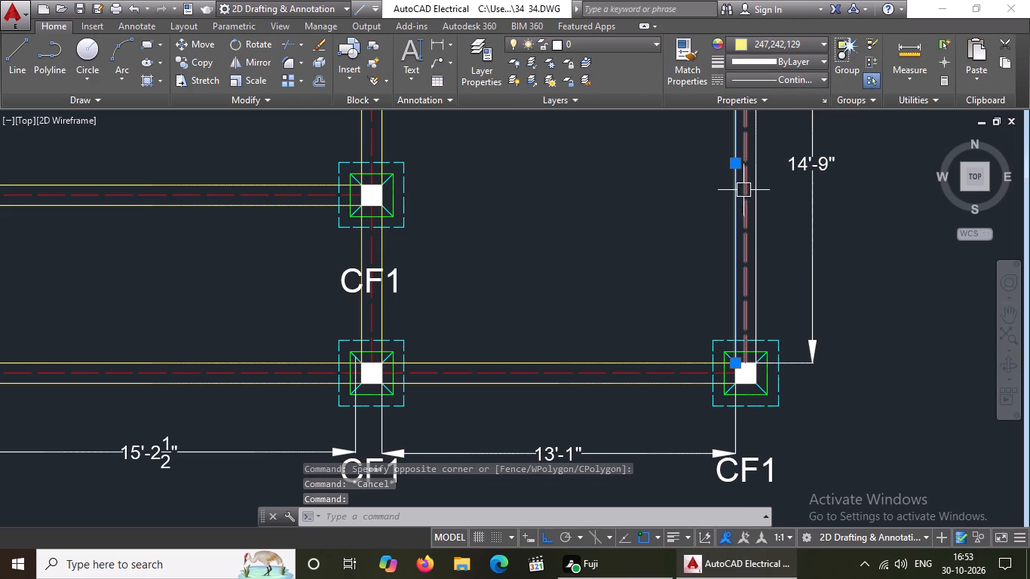
key(Escape)
click(760, 221)
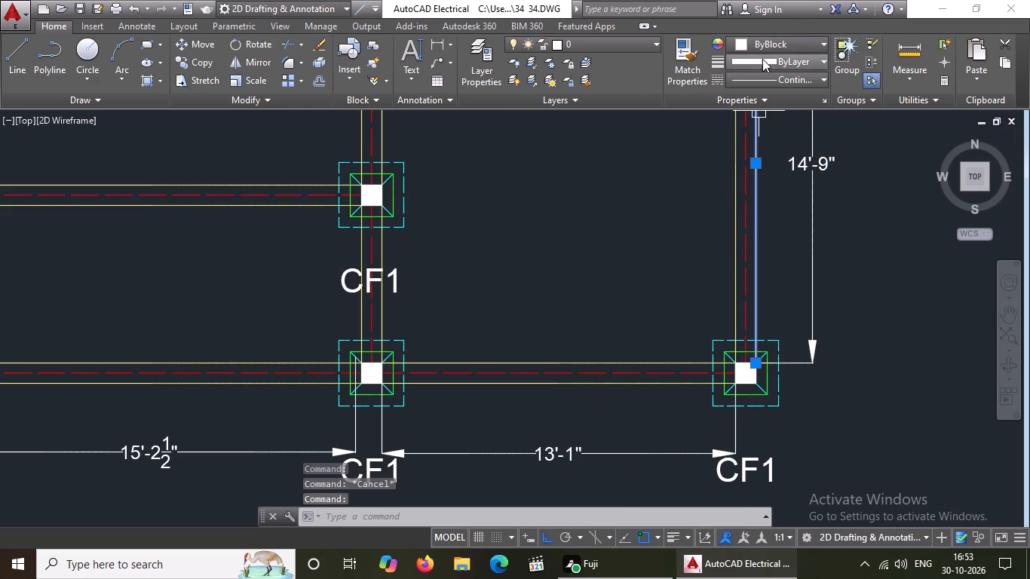
drag(765, 46, 768, 54)
click(786, 46)
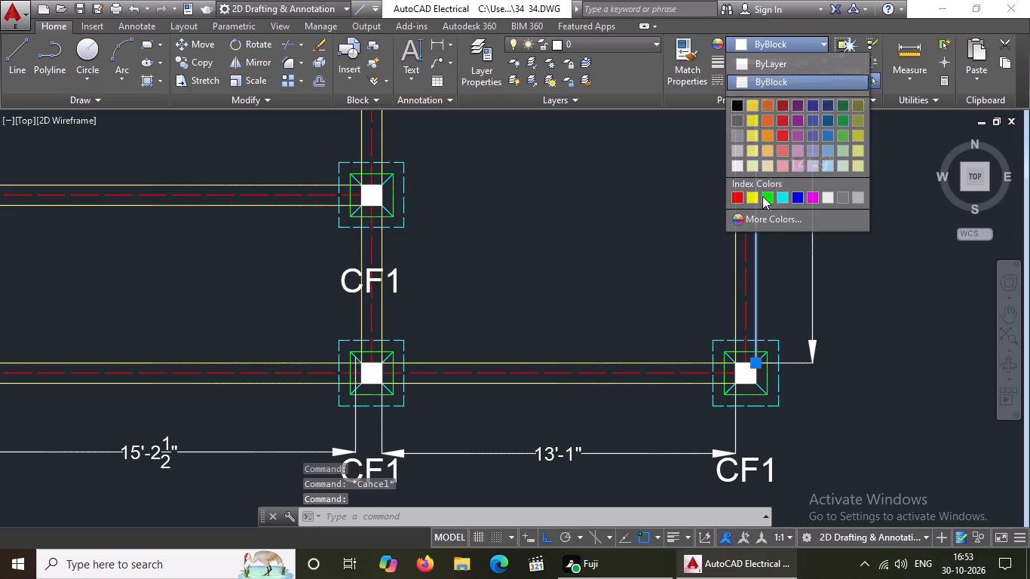
click(753, 148)
key(Escape)
scroll(706, 259, down, 3)
key(Escape)
Set the north green outline line to ByBlock on the northwest corner footing and the second column line's footing between the 13'-1" and 11'-8" spans.
middle_drag(685, 262, 724, 356)
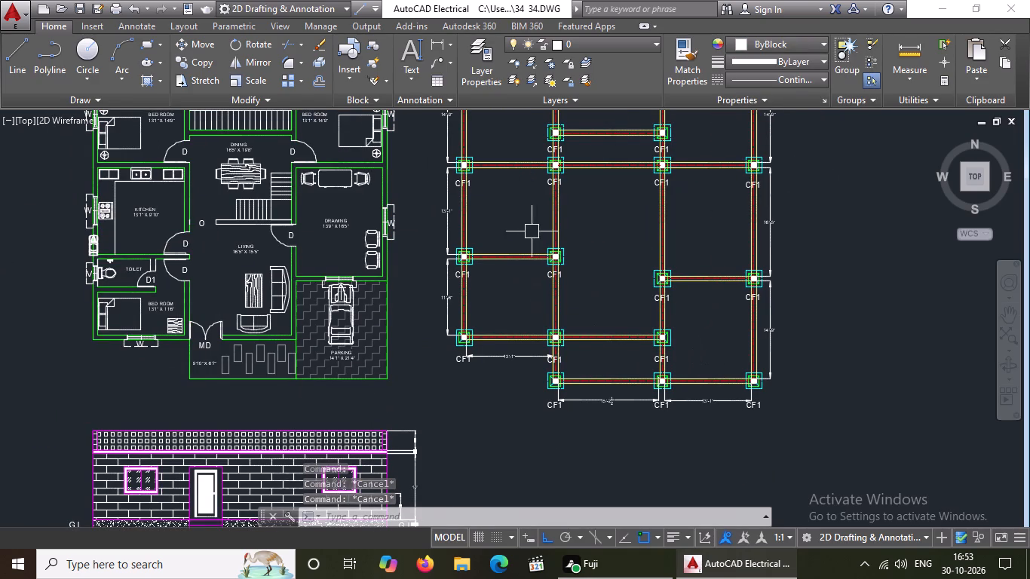
scroll(553, 249, up, 6)
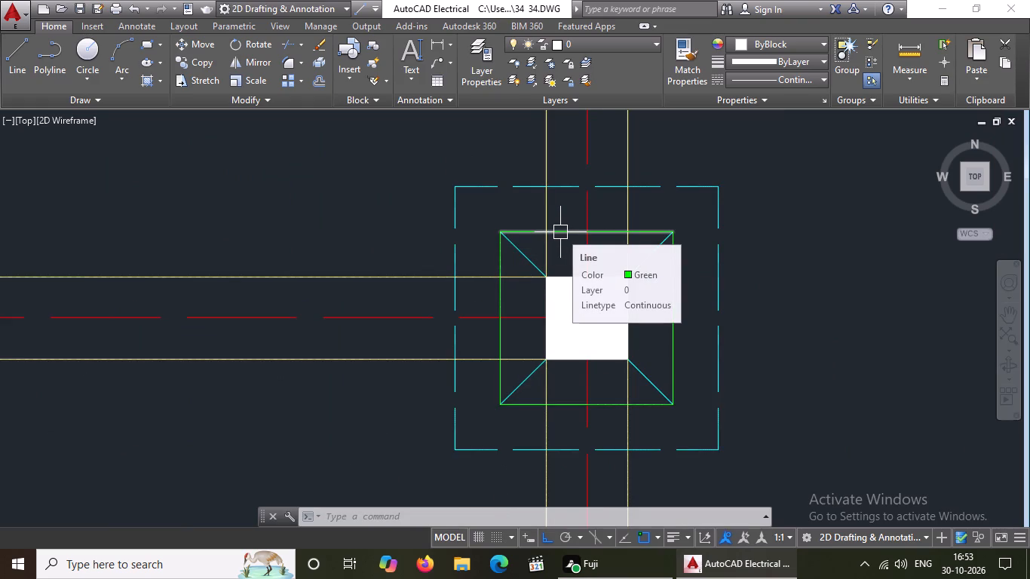
click(560, 232)
scroll(560, 233, down, 6)
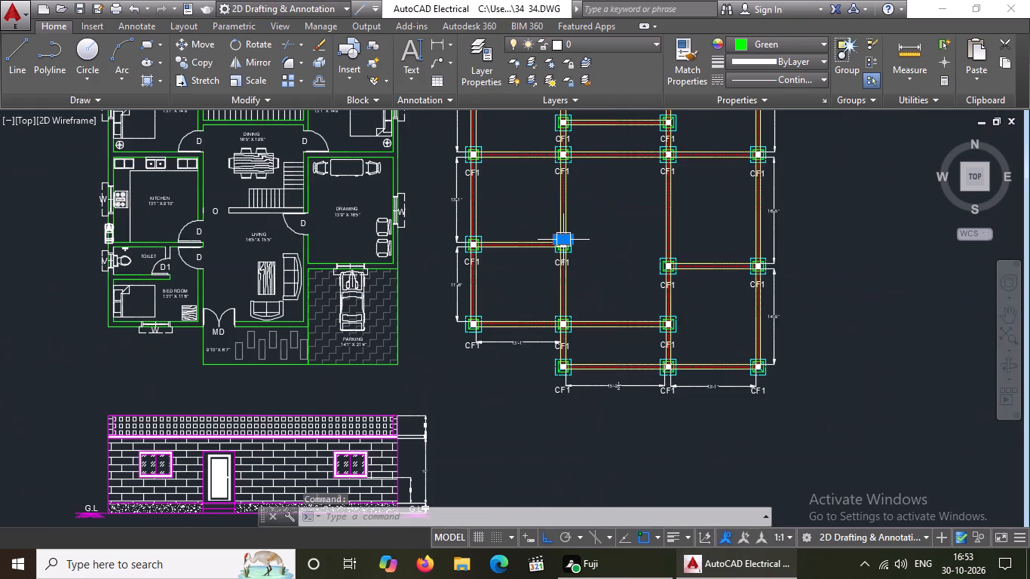
middle_drag(525, 202, 537, 323)
scroll(495, 142, up, 1)
scroll(488, 219, up, 3)
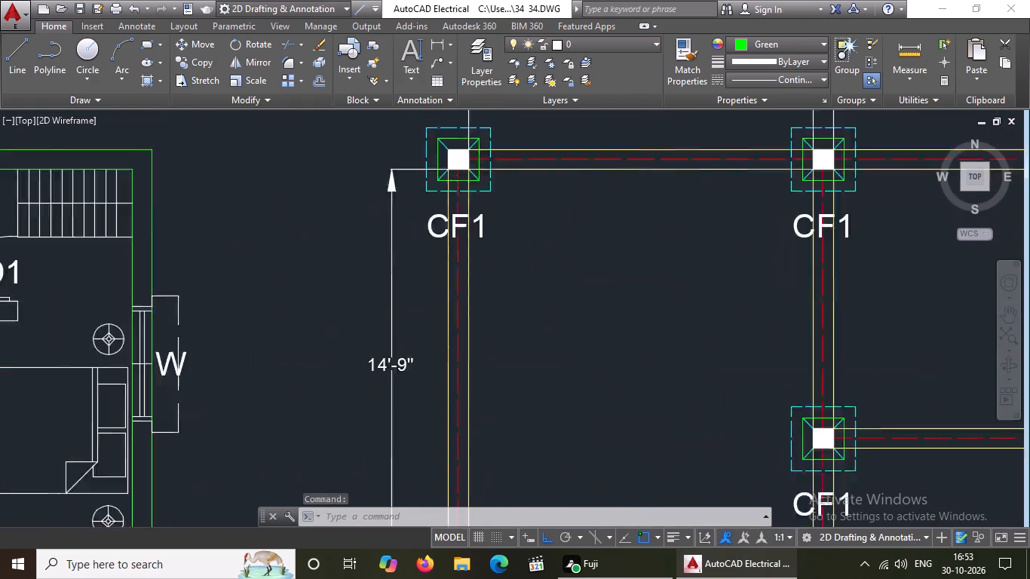
scroll(479, 194, down, 2)
scroll(463, 143, up, 4)
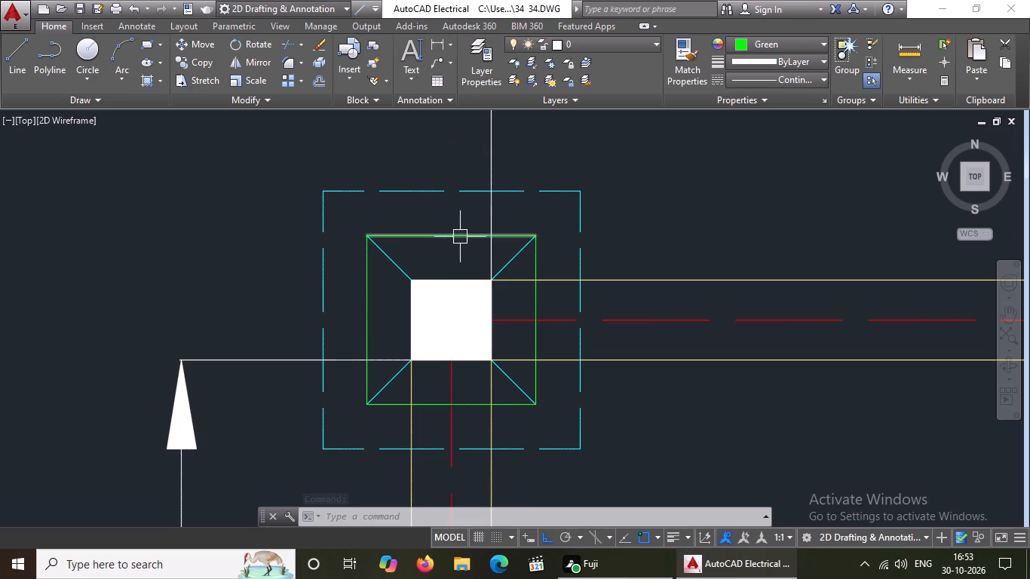
click(460, 237)
click(763, 45)
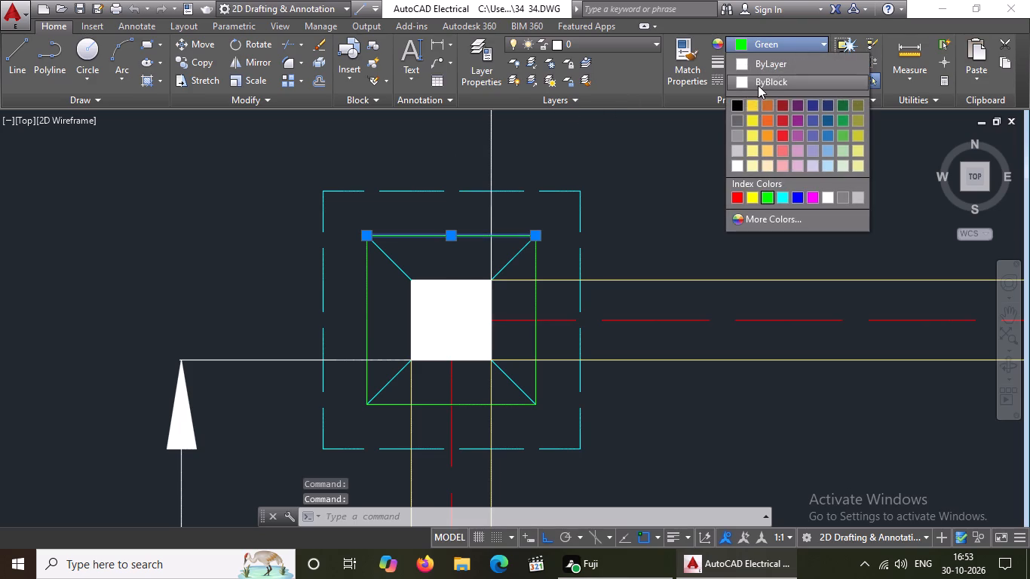
click(759, 84)
key(Escape)
Set the east, west and south green outline lines of the northwest corner CF1 footing to ByBlock colour.
click(540, 262)
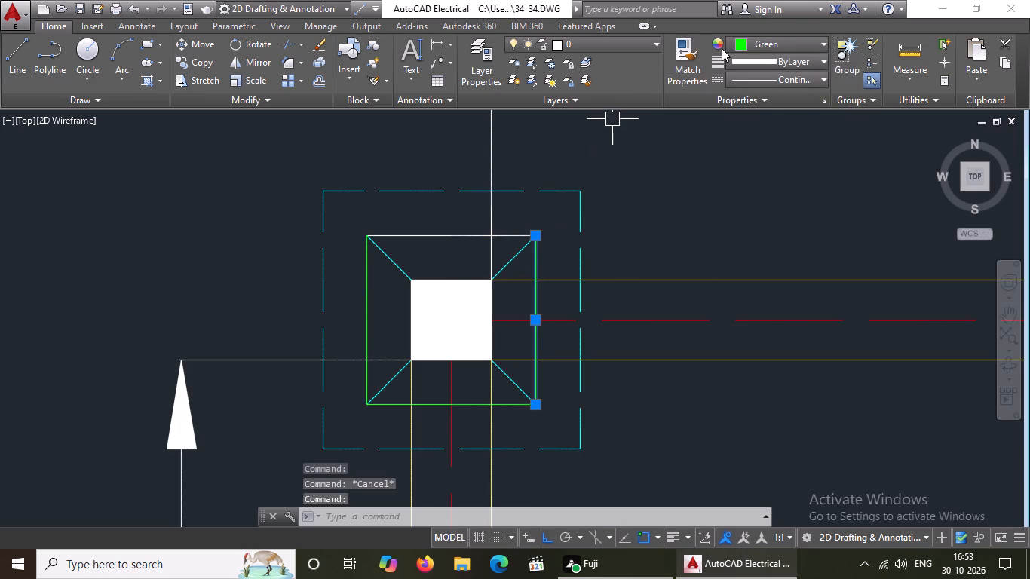
drag(743, 40, 746, 47)
click(756, 78)
key(Escape)
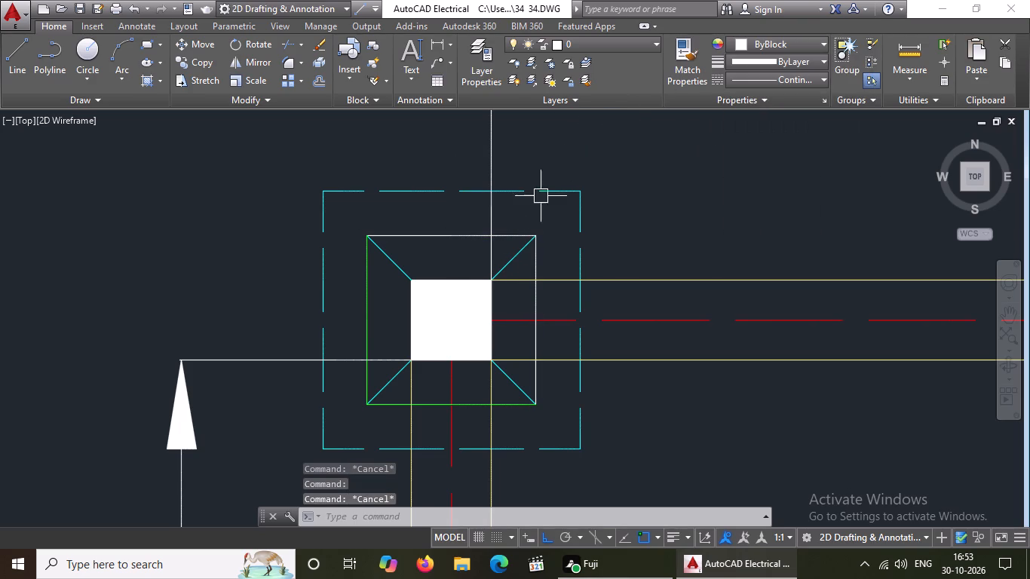
click(368, 302)
click(754, 45)
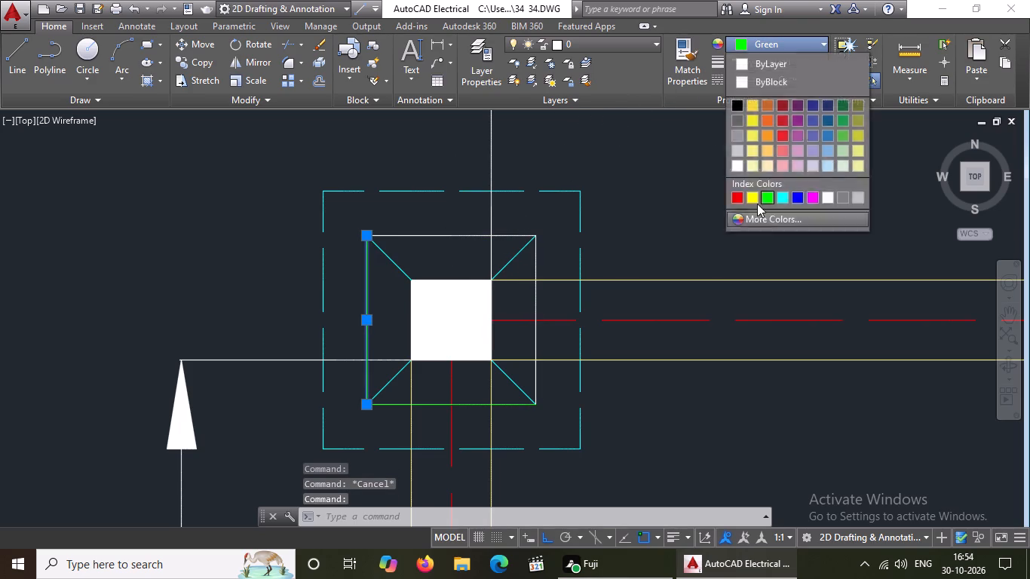
click(762, 85)
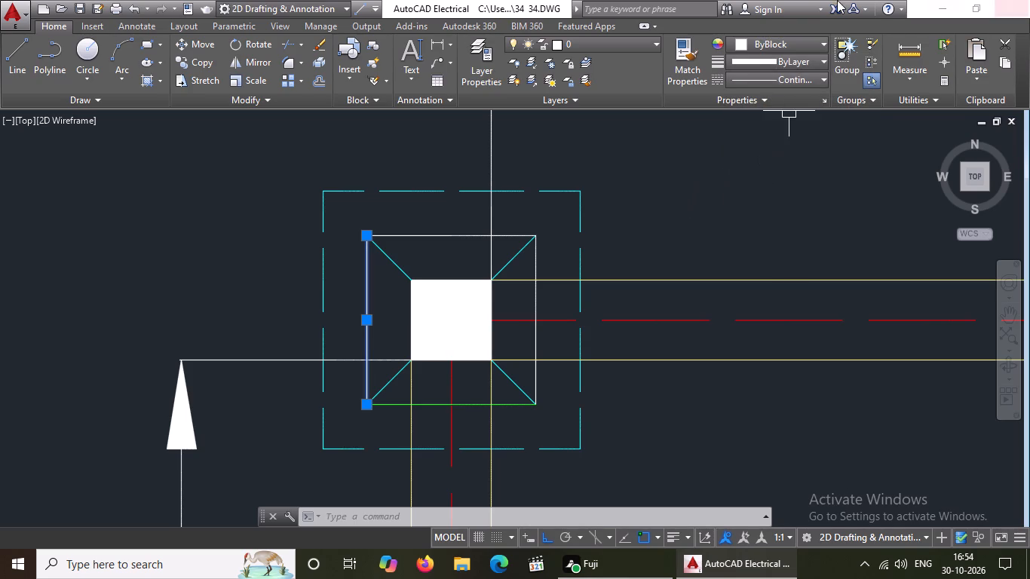
click(464, 409)
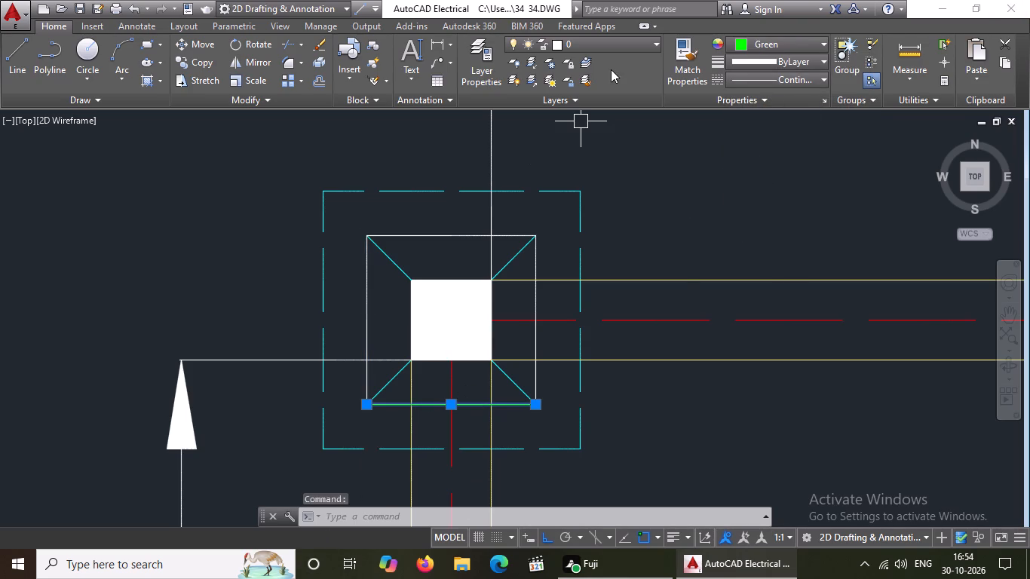
click(766, 45)
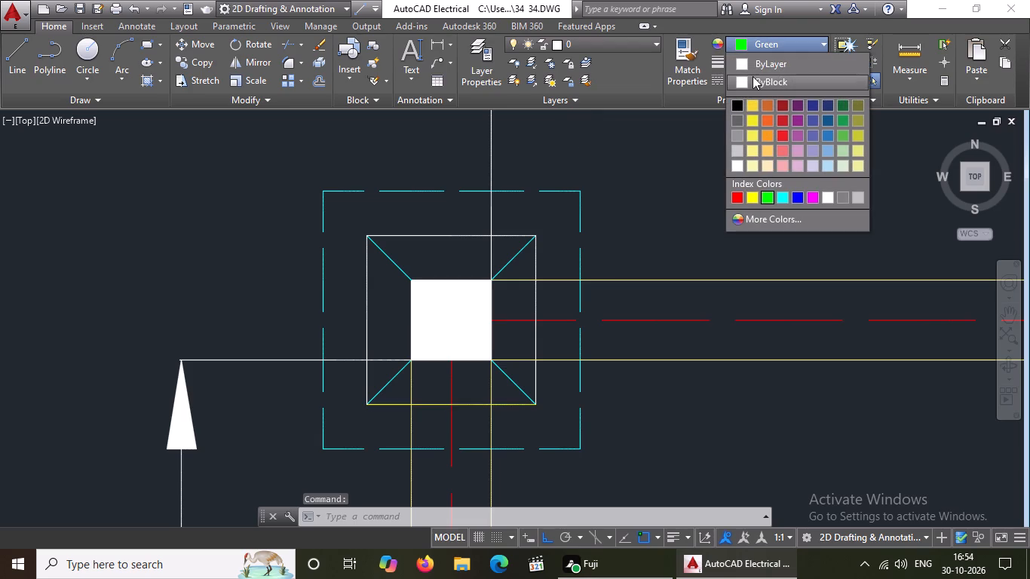
click(753, 76)
key(Escape)
scroll(535, 298, down, 3)
key(Escape)
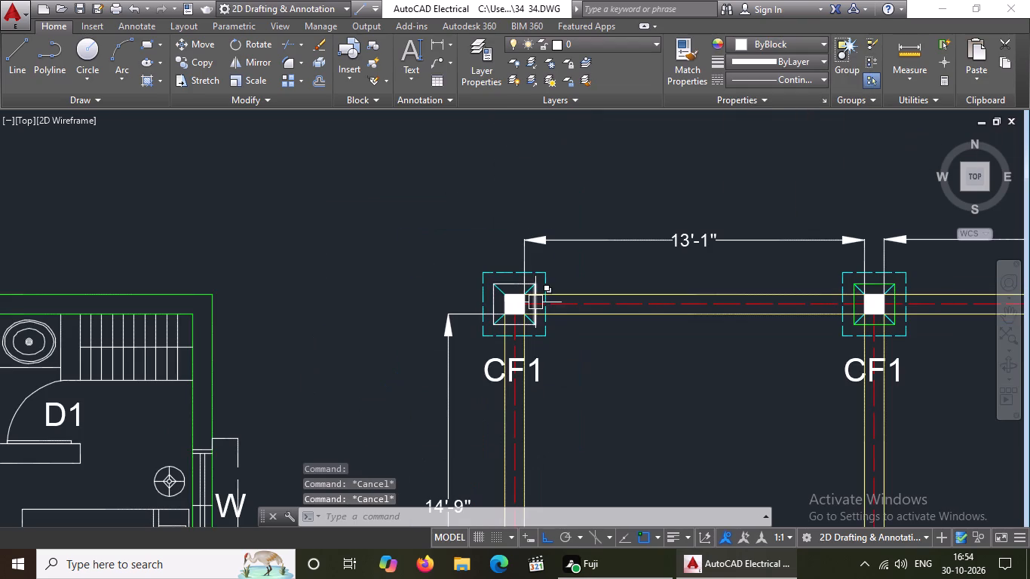
Set the north and west green outline lines of the northernmost footing between the 13'-1" and 15'-5" spans to ByBlock.
scroll(535, 302, down, 3)
scroll(682, 315, up, 2)
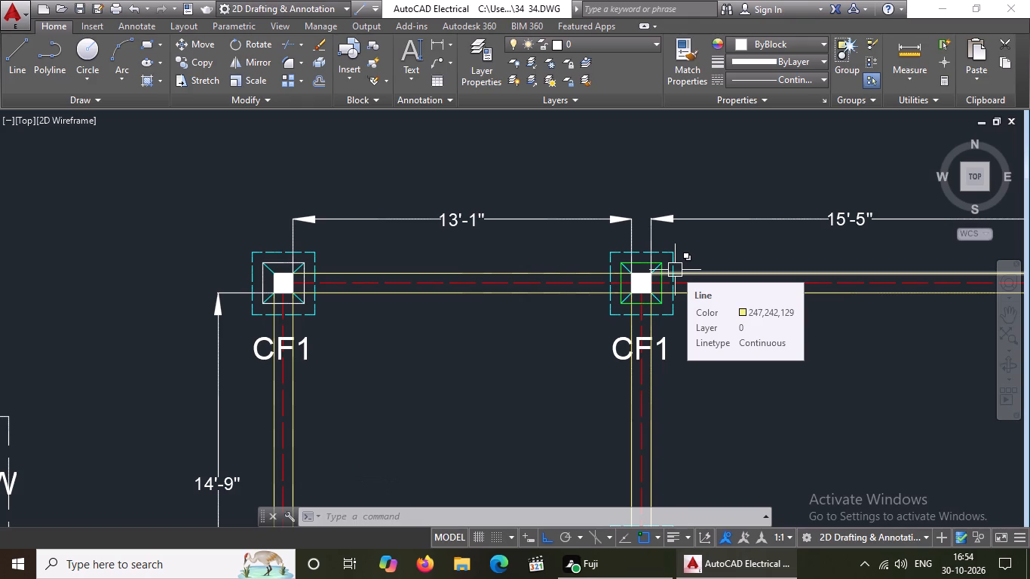
key(Escape)
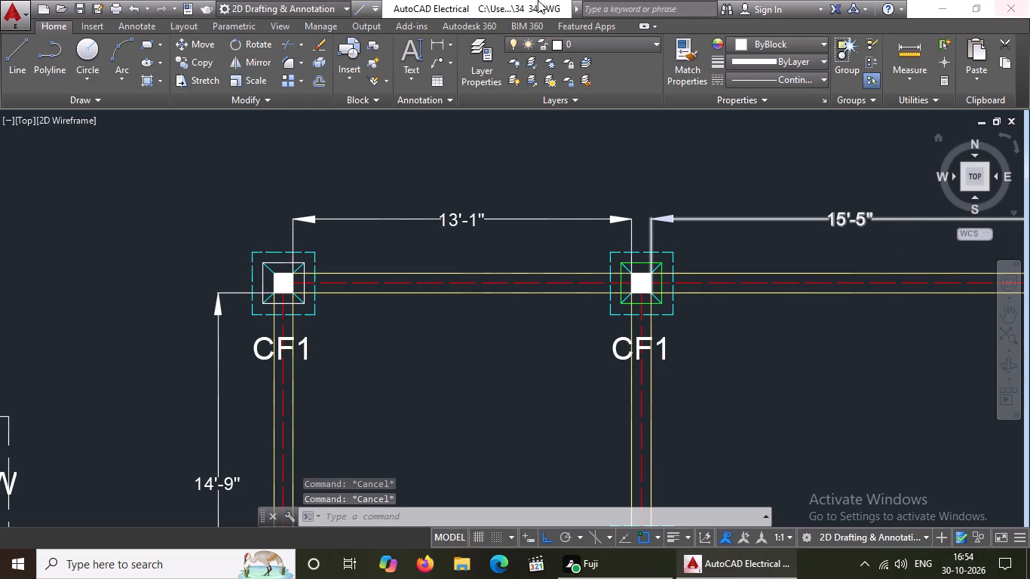
scroll(700, 299, up, 3)
click(558, 151)
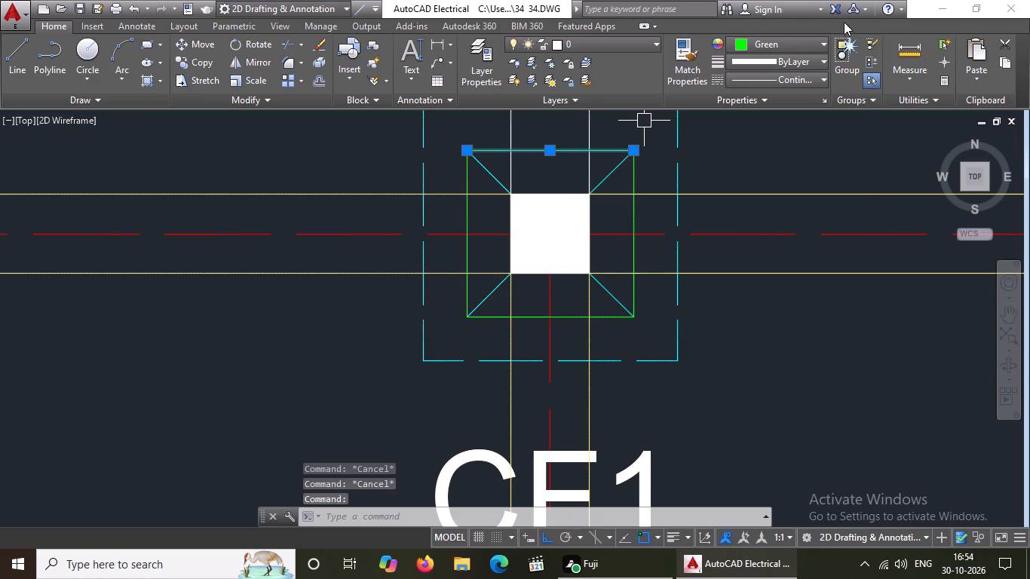
click(814, 38)
click(777, 84)
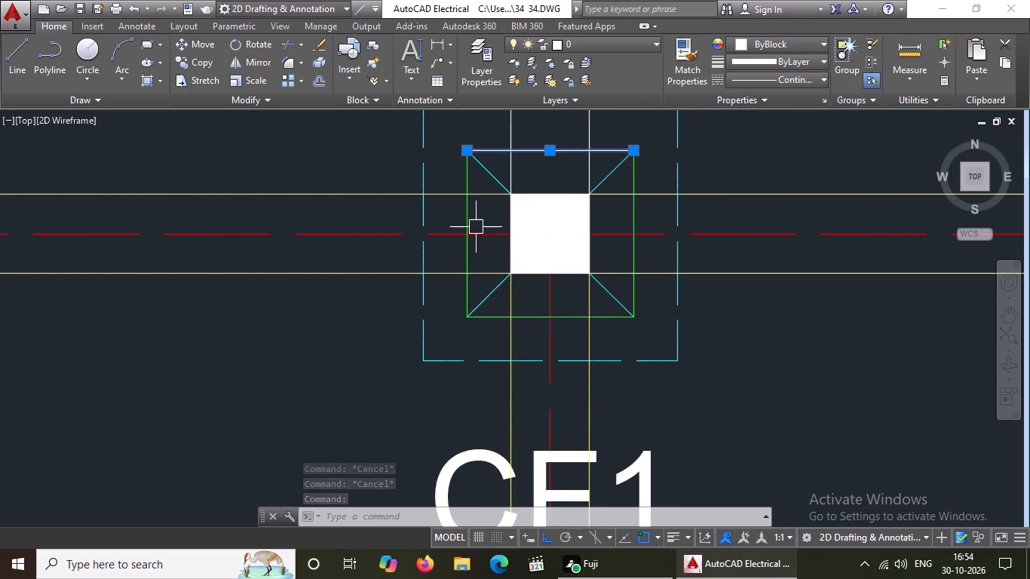
click(481, 207)
click(421, 218)
key(Escape)
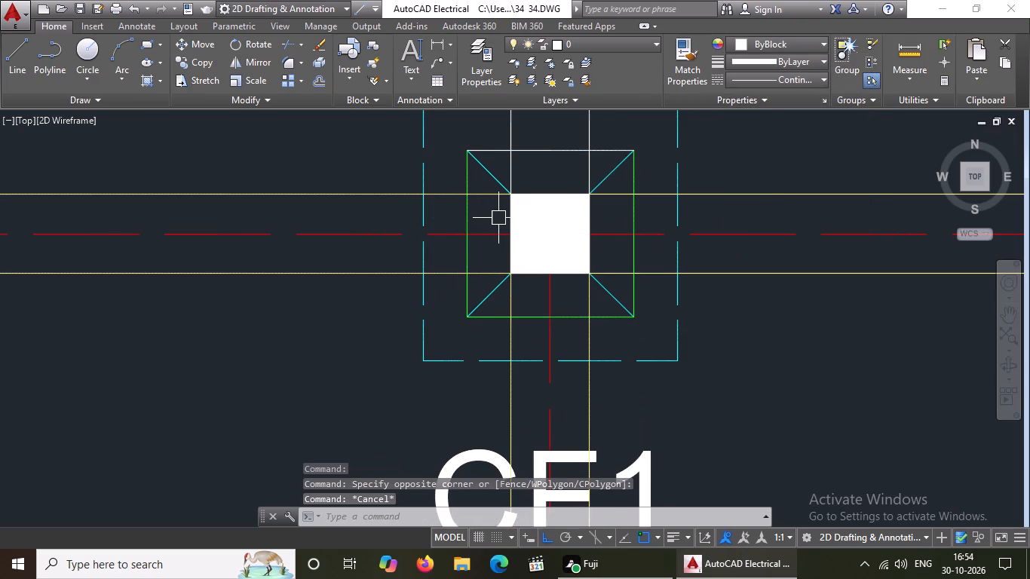
click(497, 219)
click(460, 218)
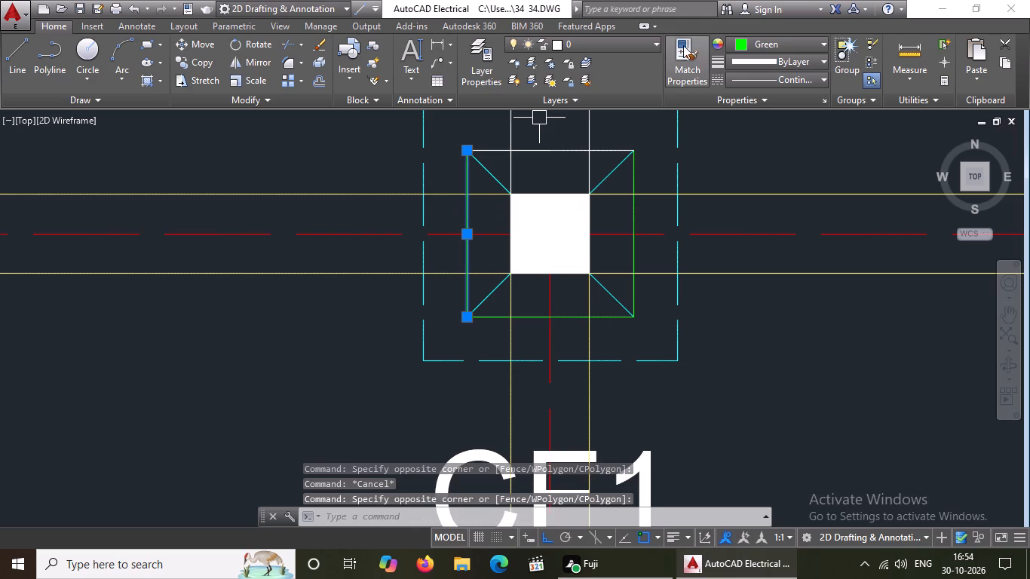
click(765, 40)
click(757, 80)
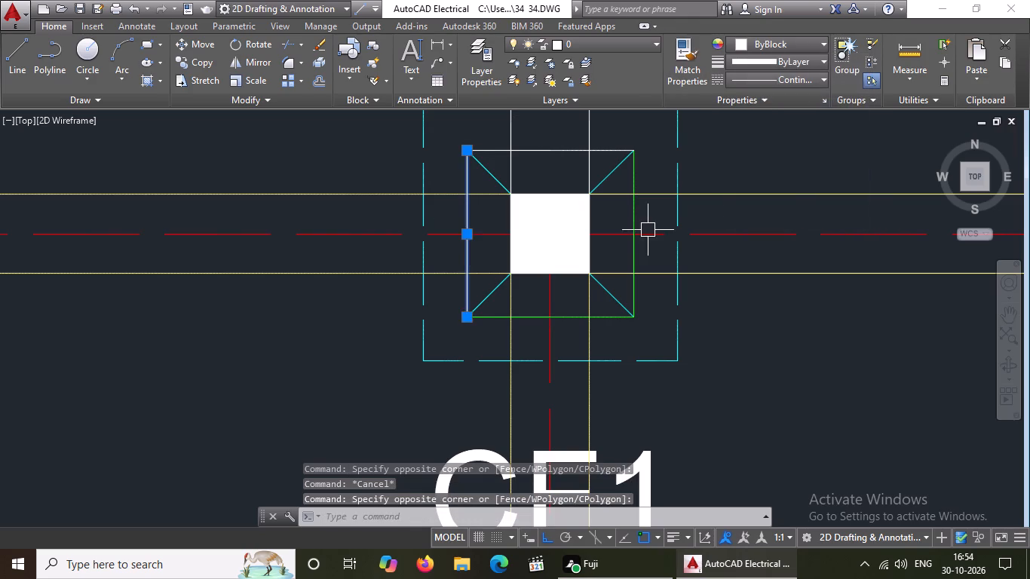
key(Escape)
Set the east and south green outline lines of that same second-column-line footing to ByBlock.
click(645, 213)
click(603, 229)
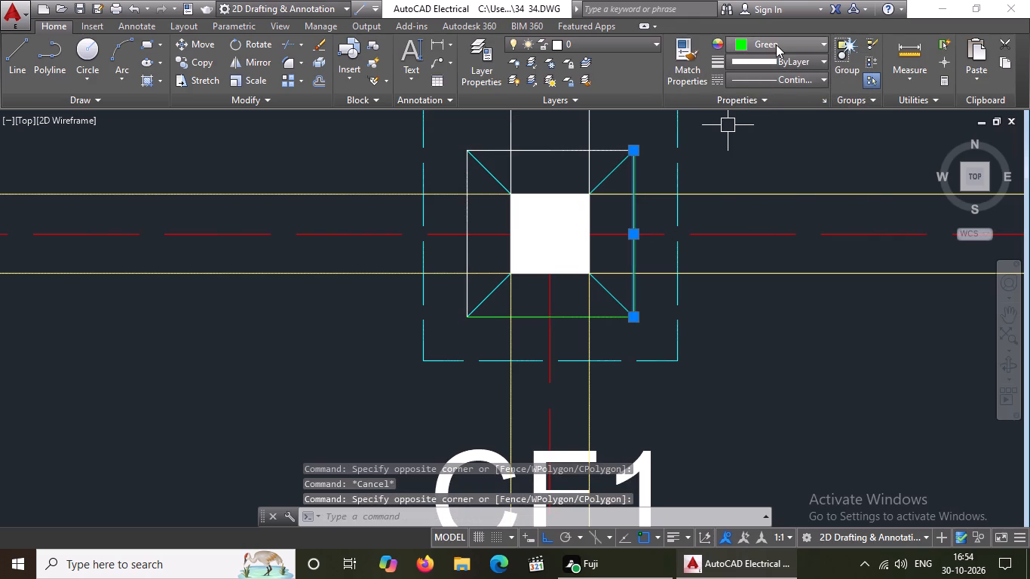
click(776, 44)
click(777, 81)
key(Escape)
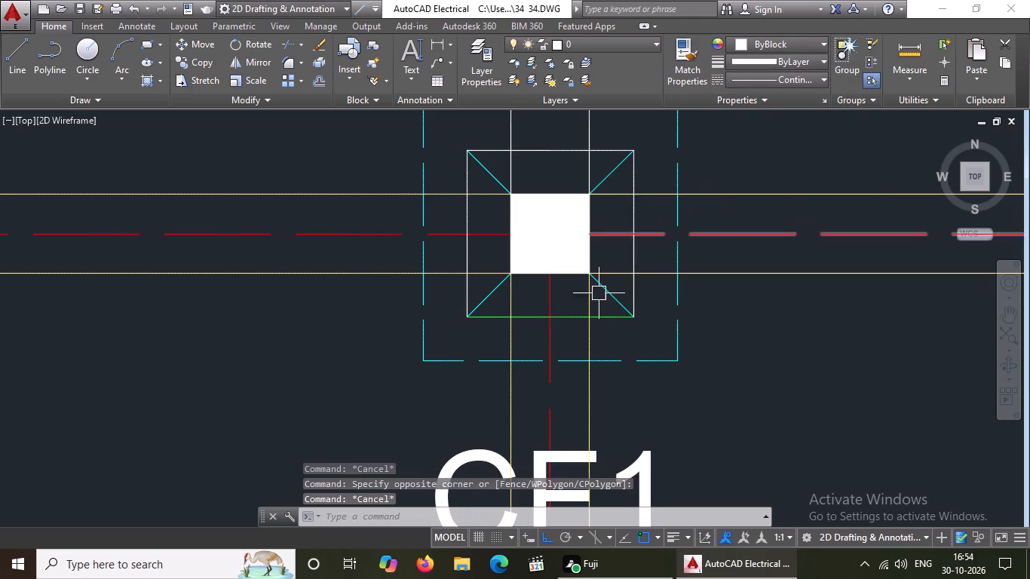
click(572, 300)
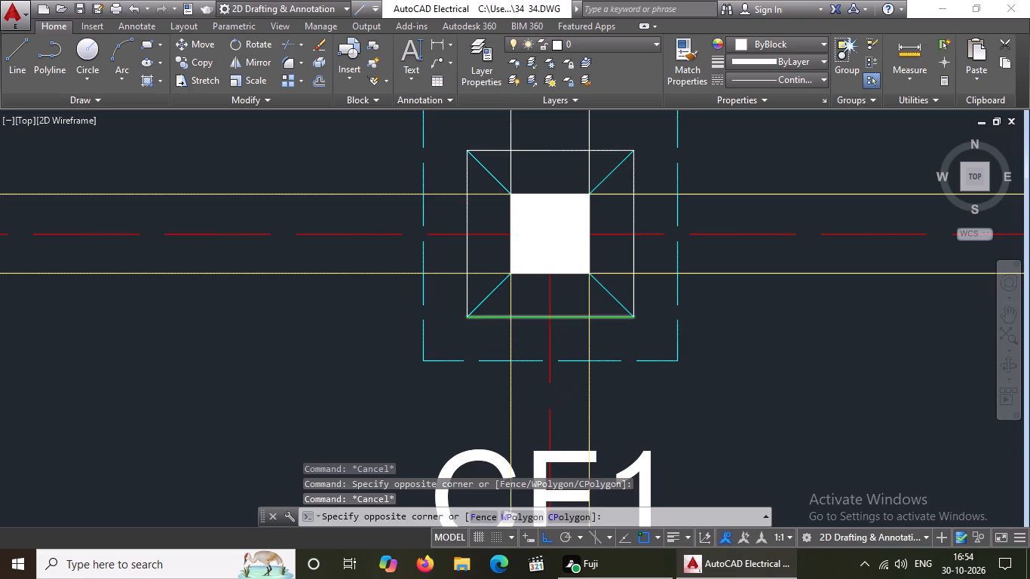
click(563, 329)
click(767, 38)
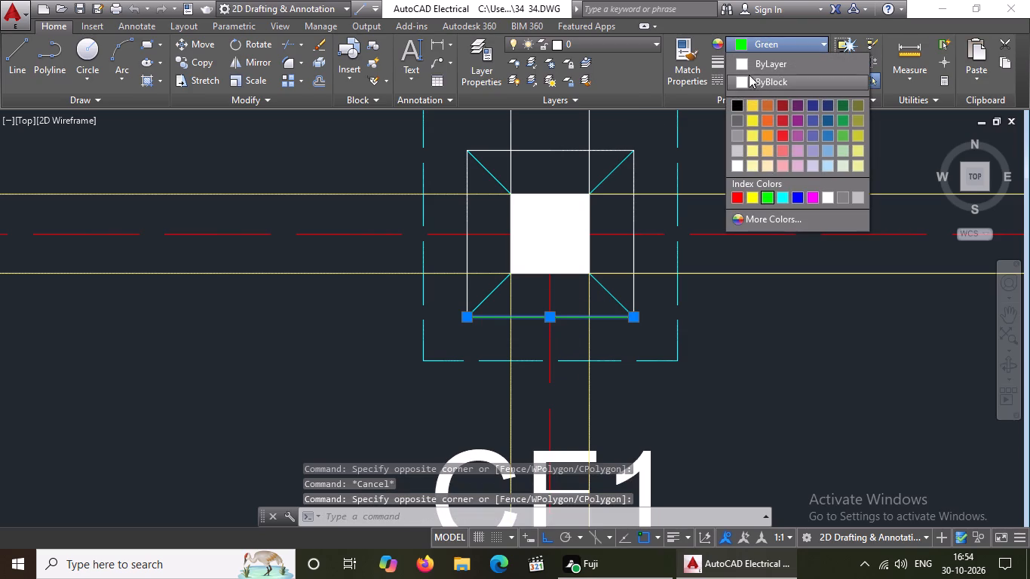
click(750, 79)
key(Escape)
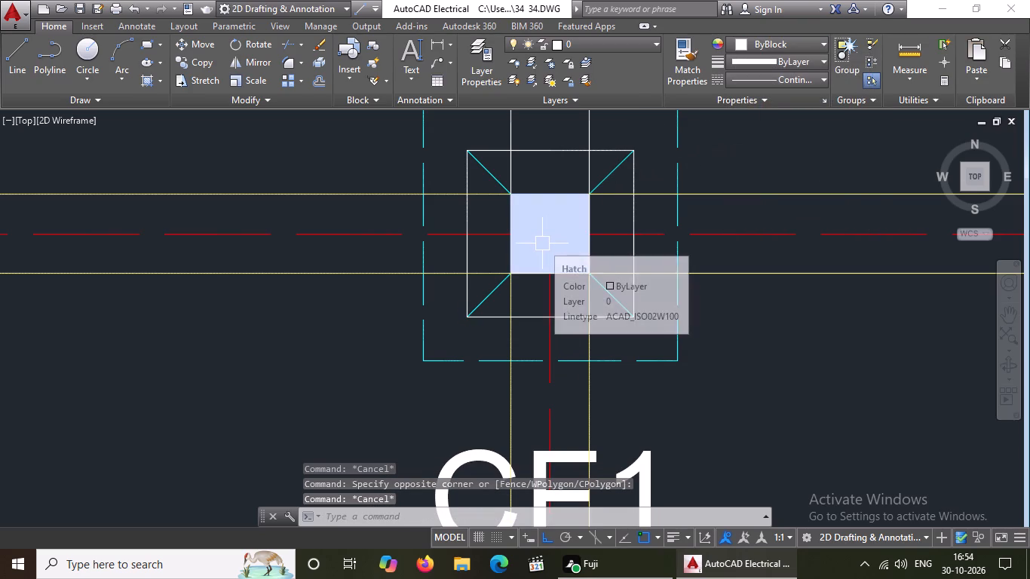
key(Escape)
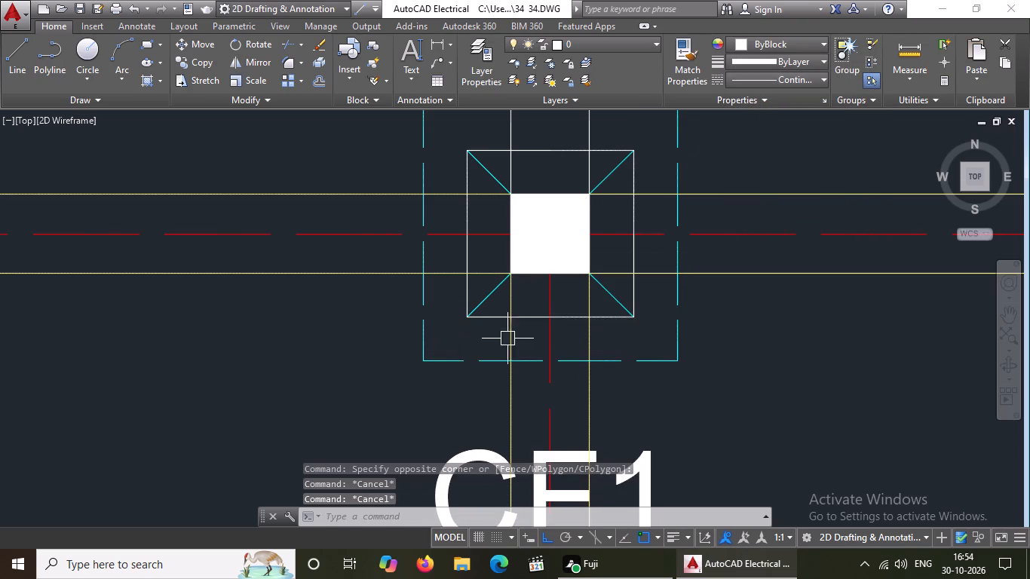
Set the south and east green outline lines of the northernmost footing between the 15'-5" and eastern 13'-1" spans to ByBlock.
scroll(523, 314, down, 4)
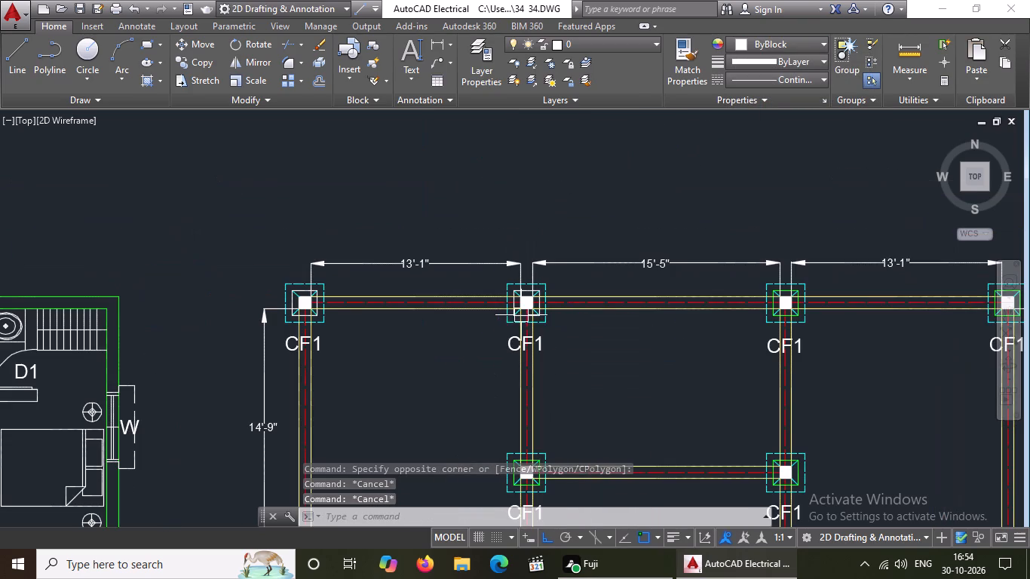
scroll(894, 300, up, 2)
scroll(600, 296, down, 3)
scroll(425, 314, up, 4)
scroll(431, 309, down, 3)
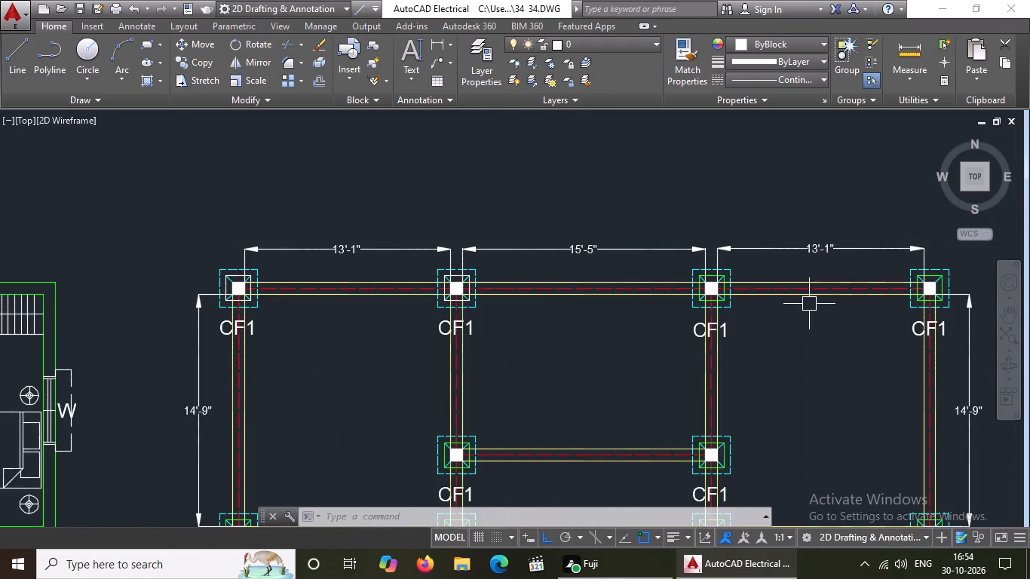
scroll(808, 304, up, 3)
scroll(427, 292, up, 1)
click(425, 286)
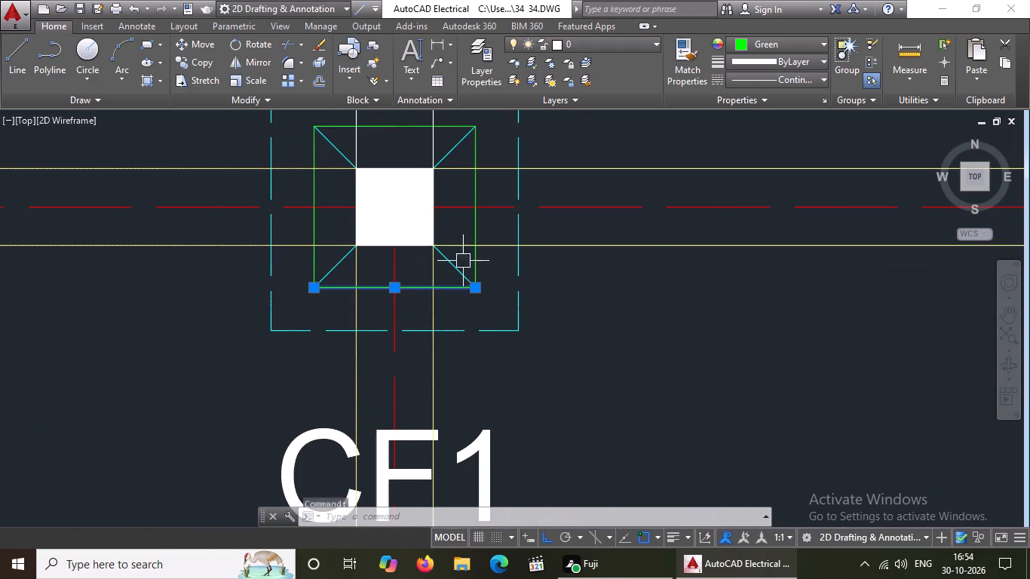
click(763, 42)
click(756, 77)
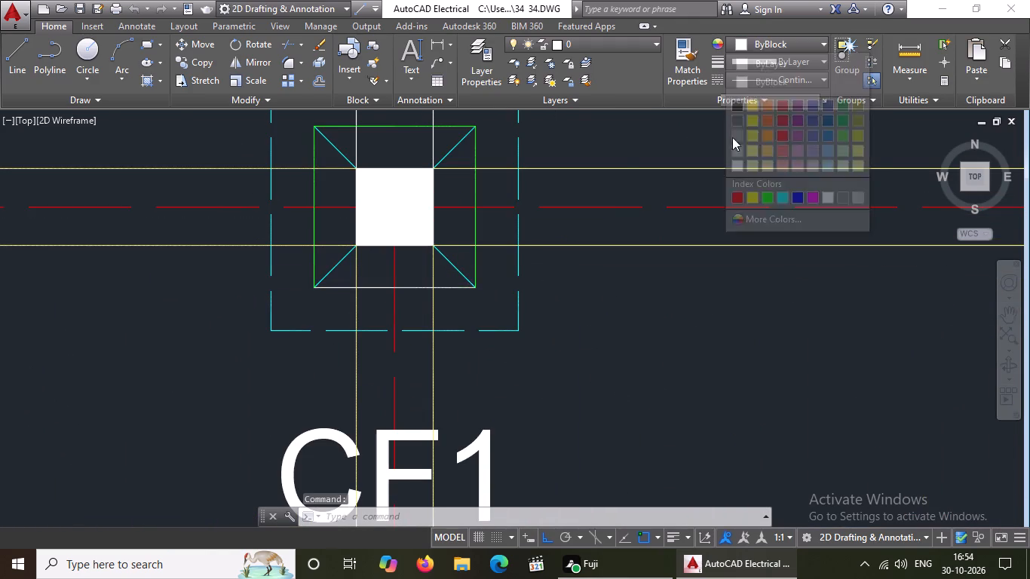
key(Escape)
click(480, 219)
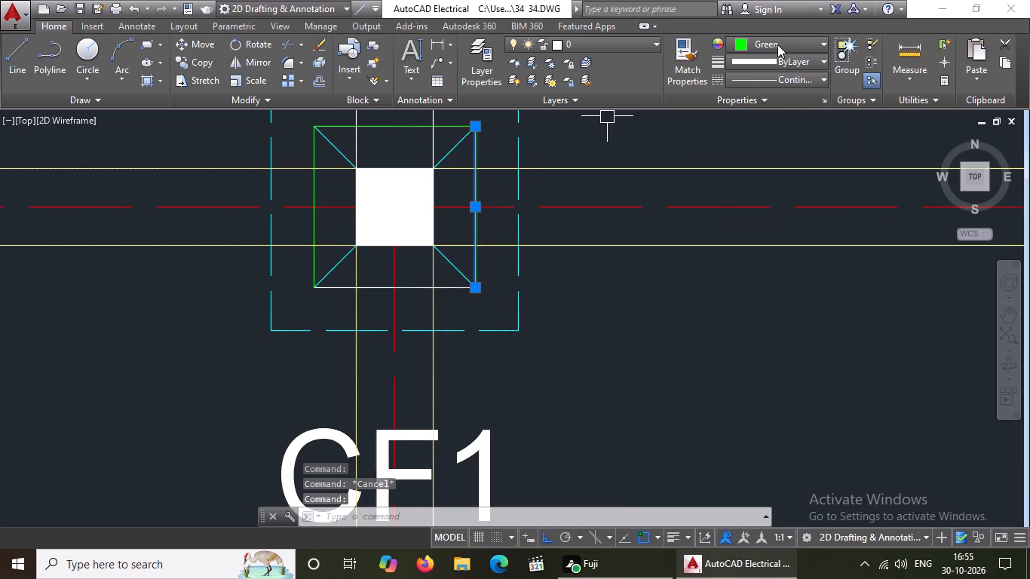
click(777, 44)
click(760, 79)
key(Escape)
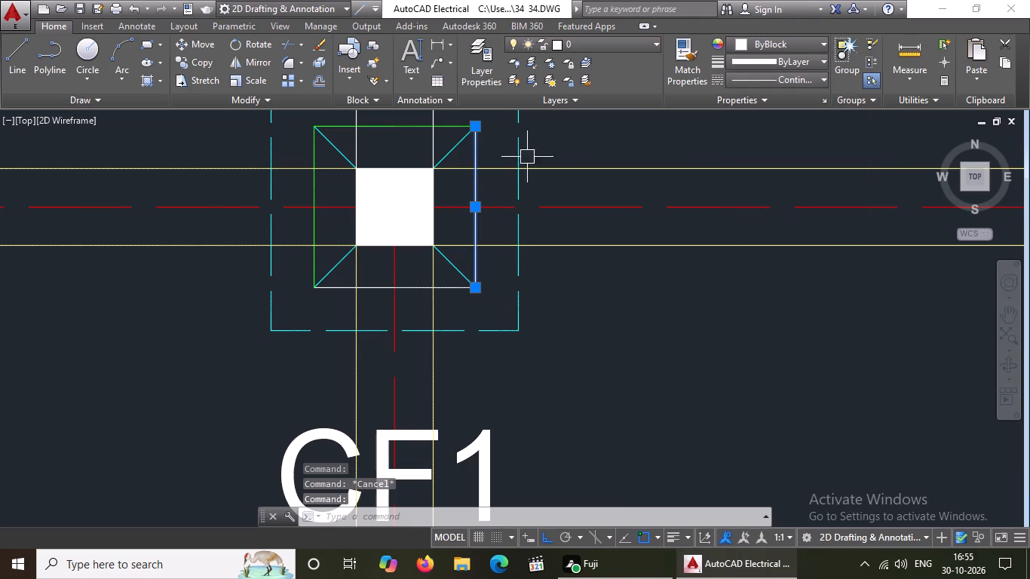
Set the north and west green outline lines of the northernmost footing between the 15'-5" and eastern 13'-1" spans to ByBlock.
click(415, 127)
click(750, 46)
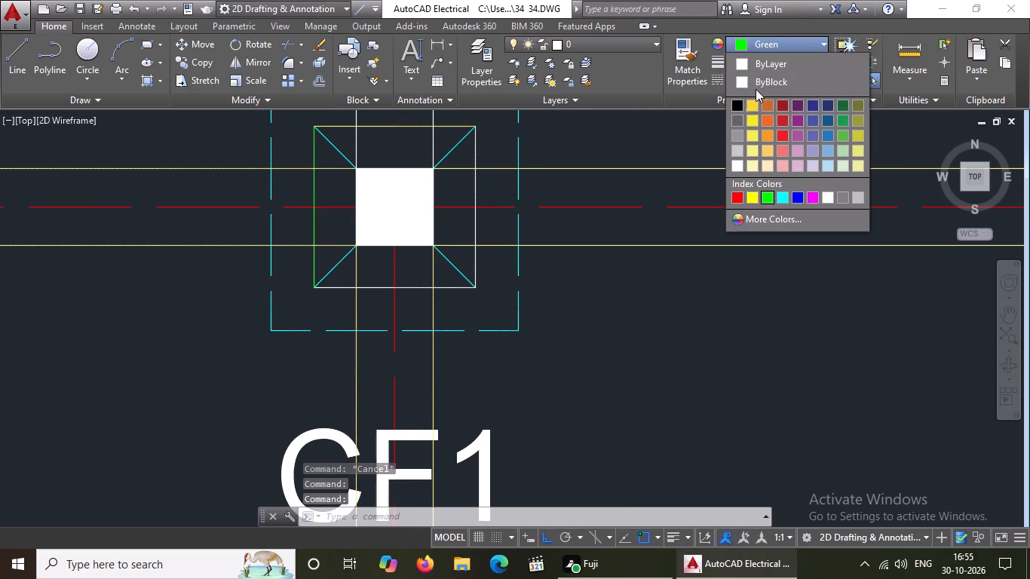
drag(759, 76, 759, 87)
key(Escape)
click(320, 188)
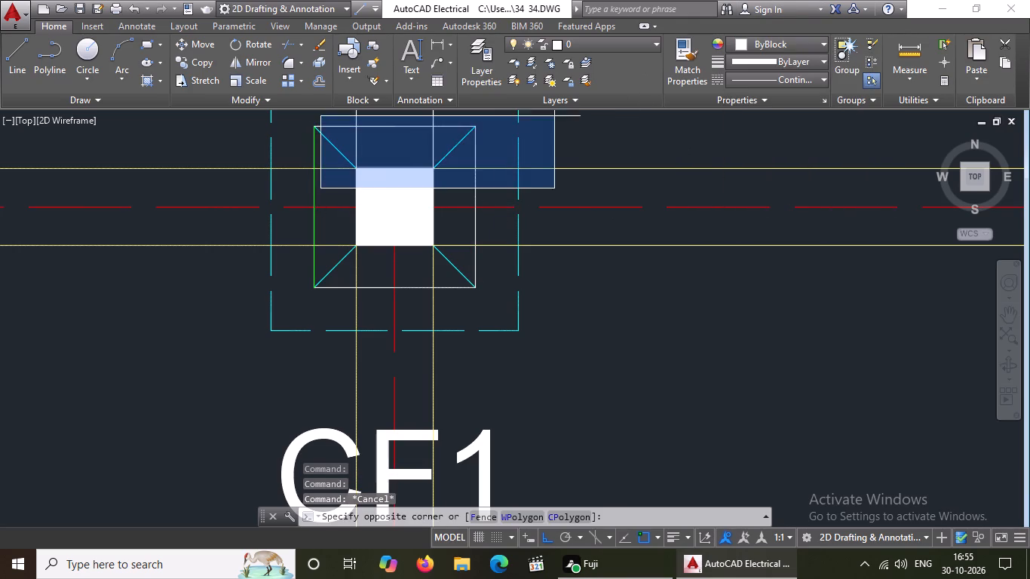
click(312, 186)
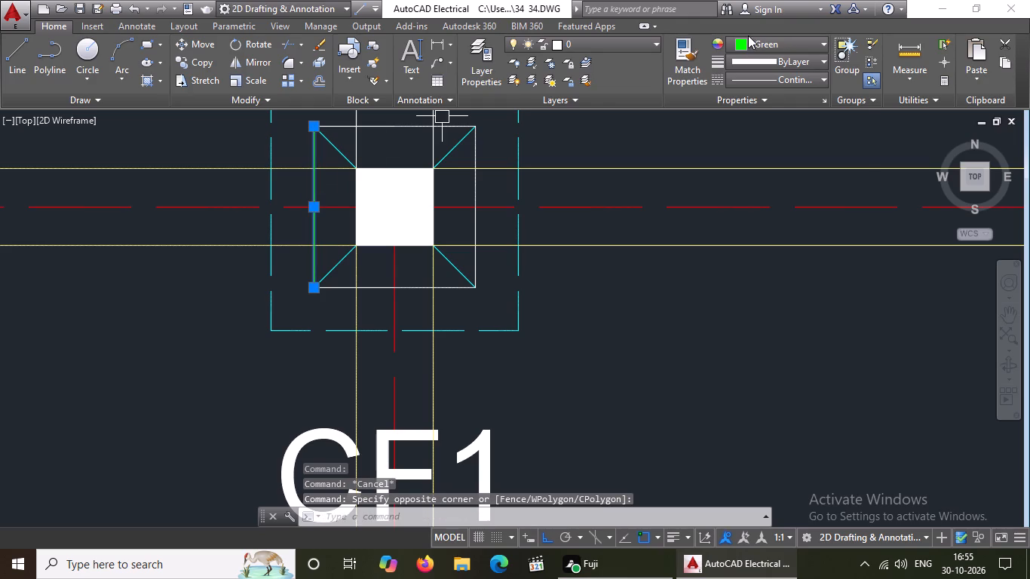
click(748, 38)
click(753, 82)
key(Escape)
Set the north and west green outline lines of the northeast corner CF1 footing to ByBlock colour.
scroll(555, 225, down, 2)
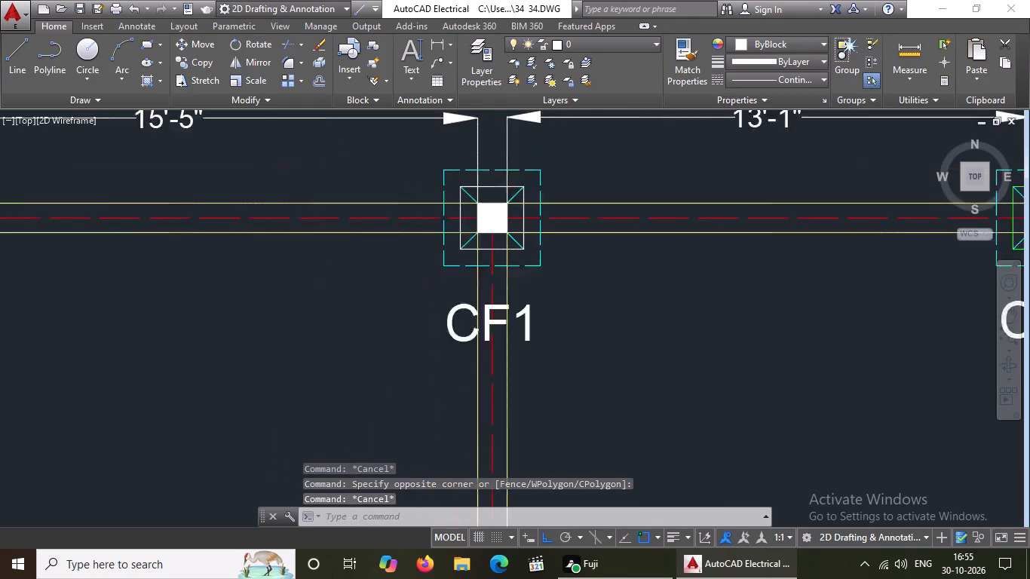
scroll(555, 225, down, 1)
key(Escape)
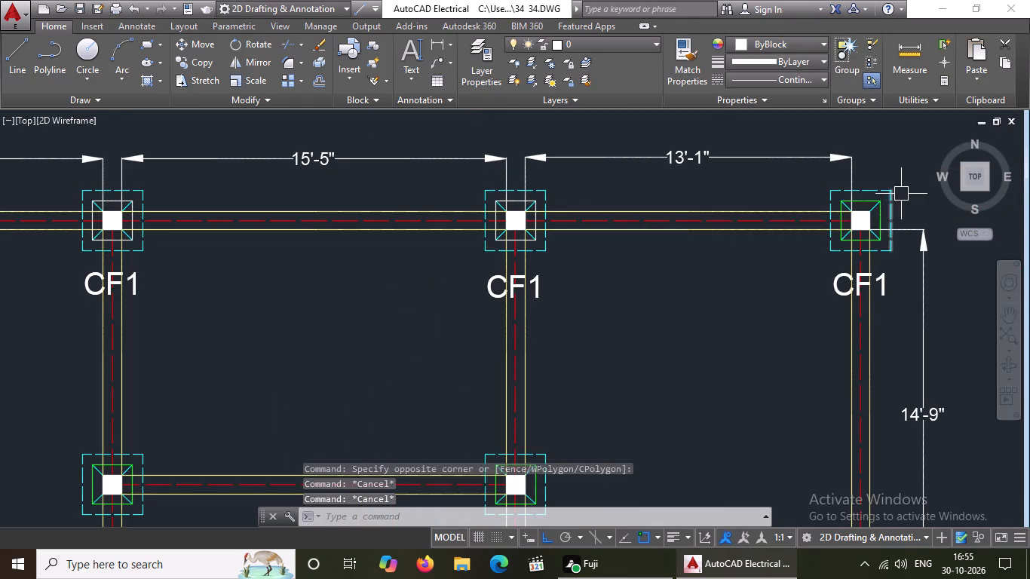
scroll(903, 192, up, 2)
click(792, 212)
click(778, 44)
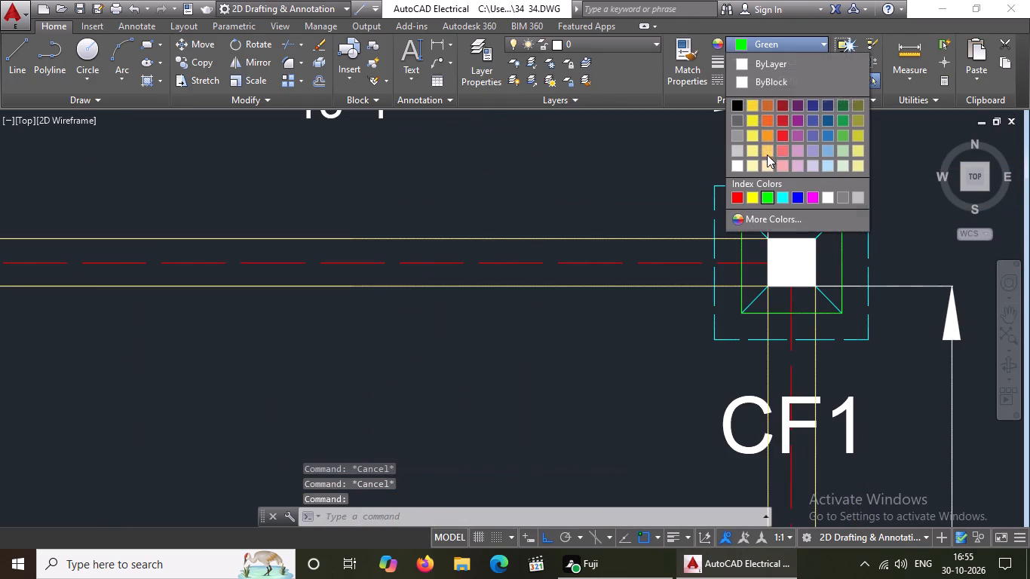
click(765, 79)
key(Escape)
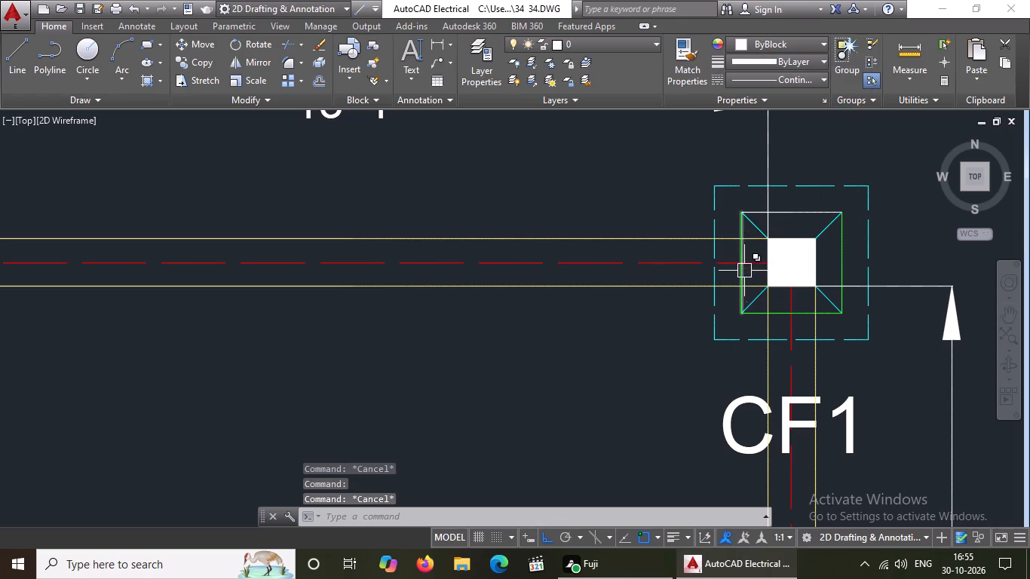
scroll(746, 281, up, 1)
click(736, 267)
click(759, 37)
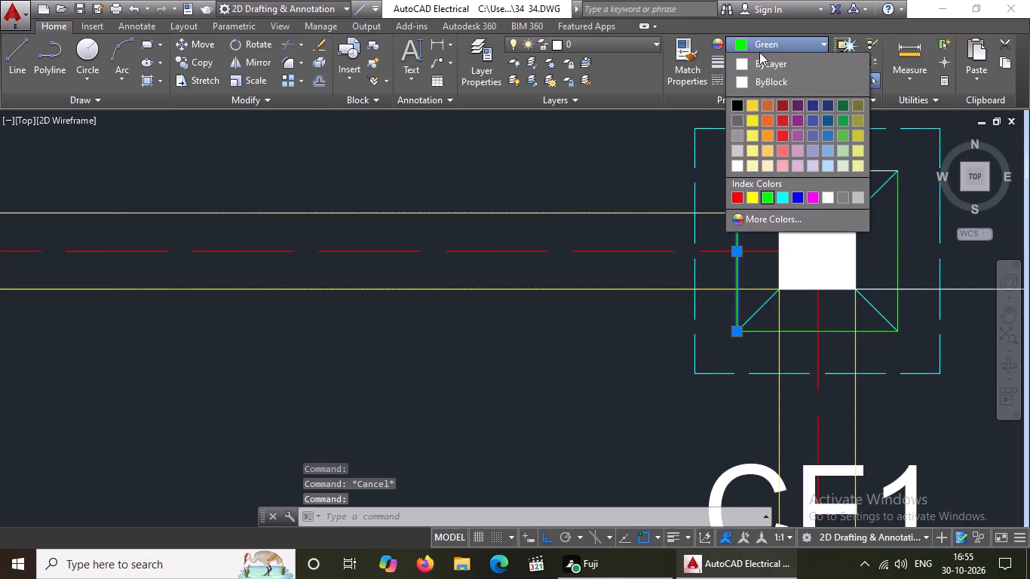
click(761, 84)
key(Escape)
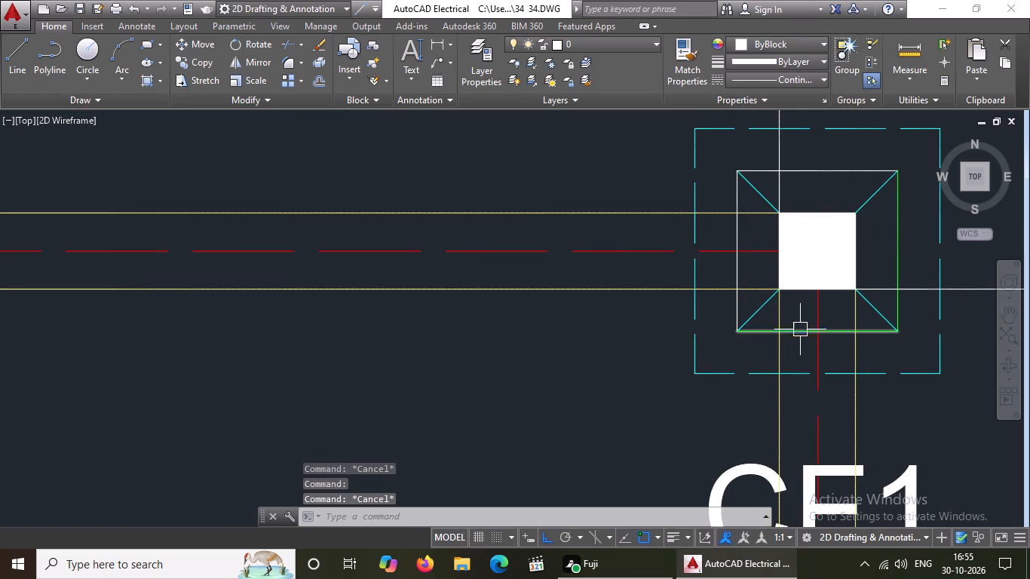
Set the south and east green outline lines of the northeast corner CF1 footing to ByBlock colour.
click(800, 329)
drag(783, 42, 784, 49)
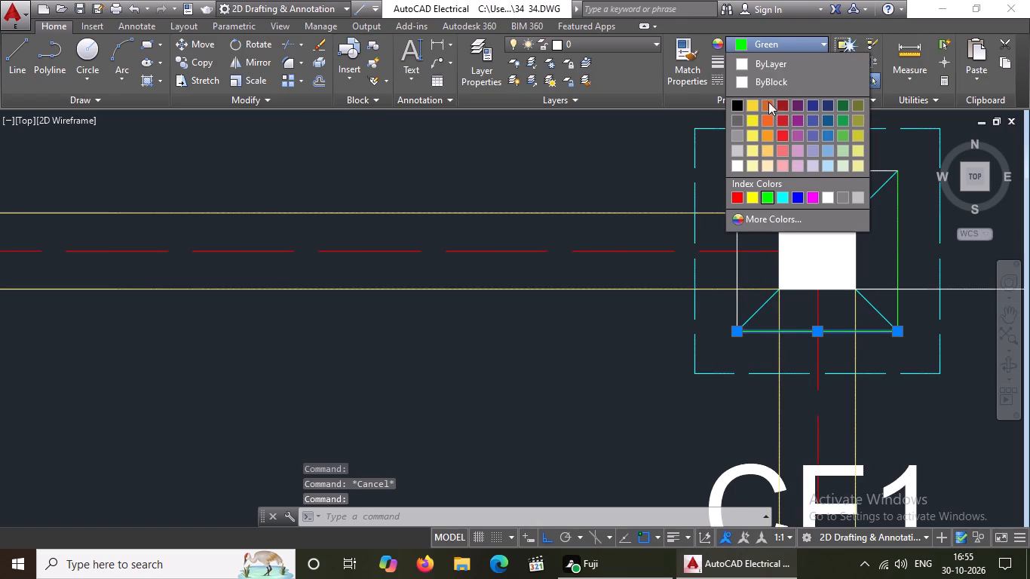
click(762, 84)
key(Escape)
click(900, 241)
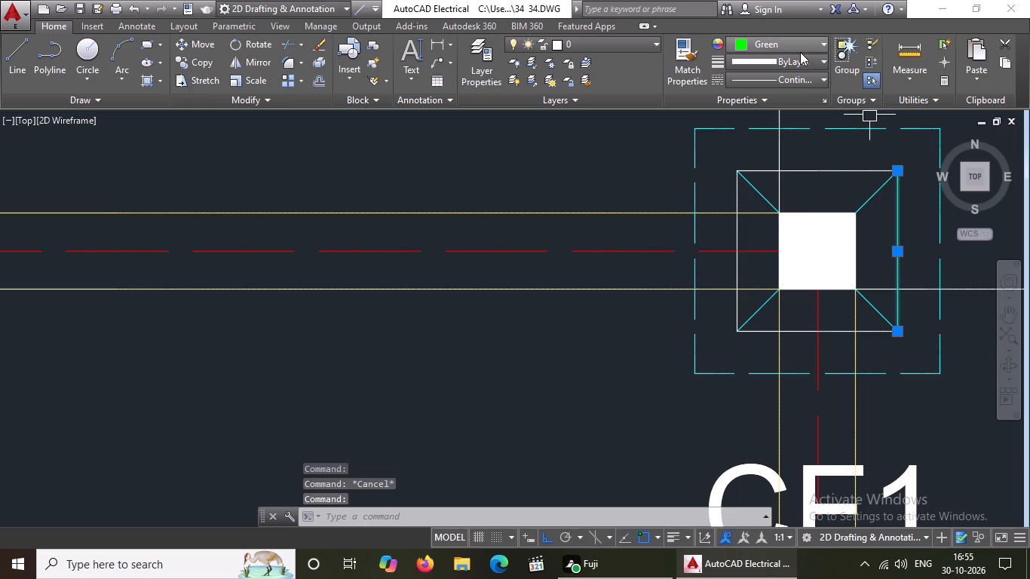
click(800, 52)
drag(753, 78, 756, 97)
key(Escape)
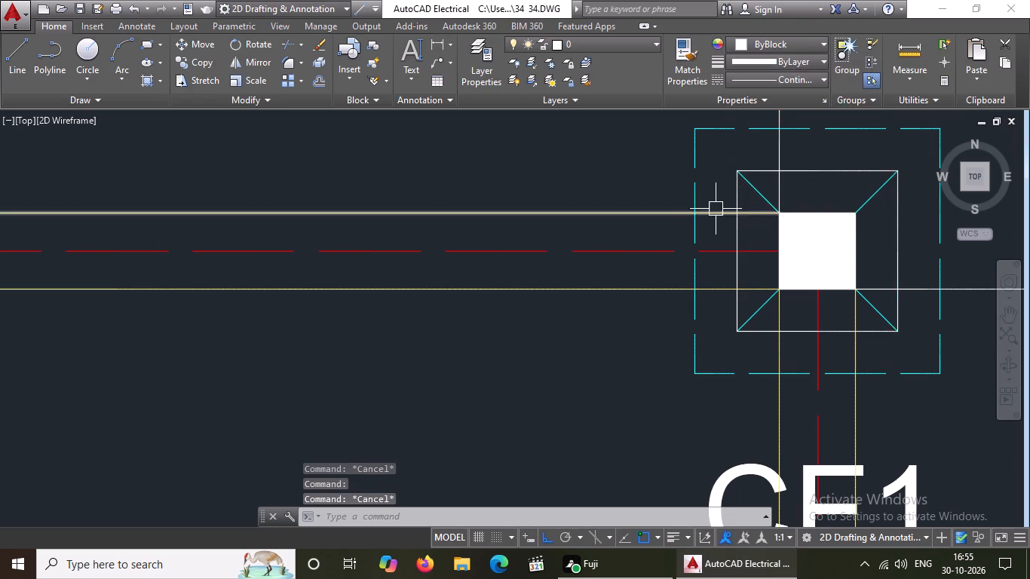
Check the outline colours of the CF1 footings along the plan's northernmost row.
scroll(712, 202, down, 5)
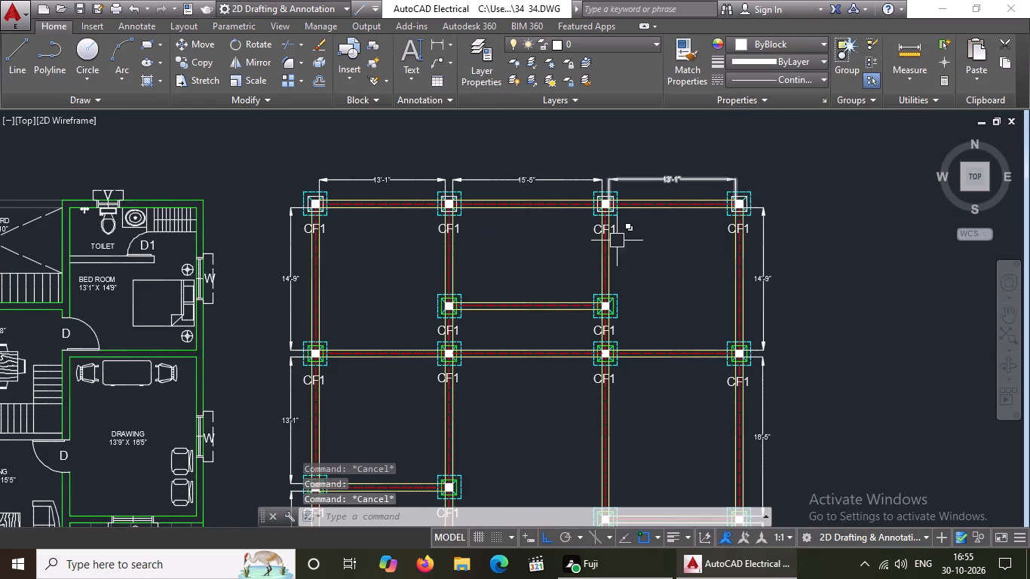
scroll(411, 224, up, 2)
scroll(477, 225, down, 1)
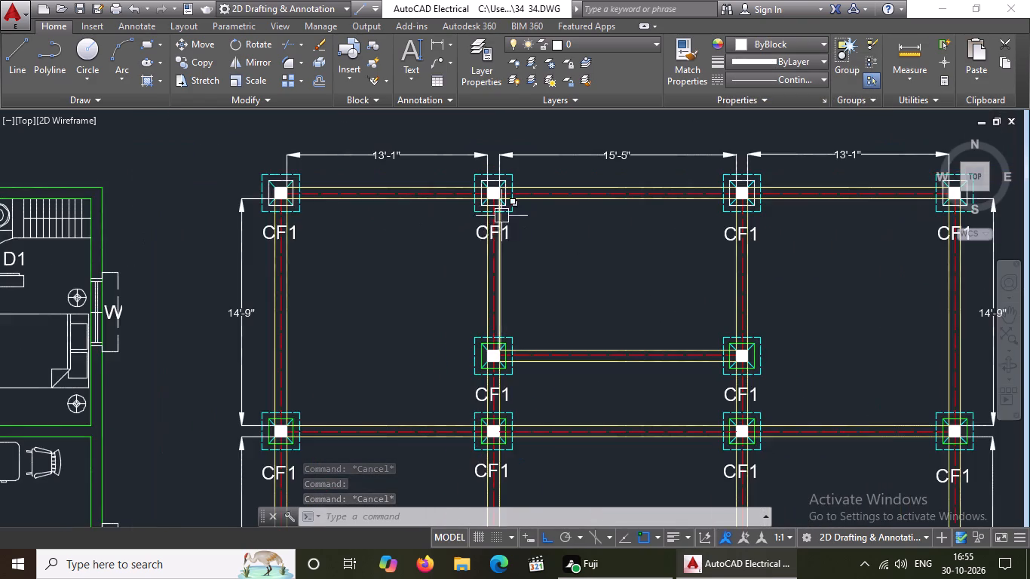
scroll(501, 216, up, 2)
scroll(501, 216, down, 2)
scroll(725, 185, up, 2)
scroll(725, 185, down, 3)
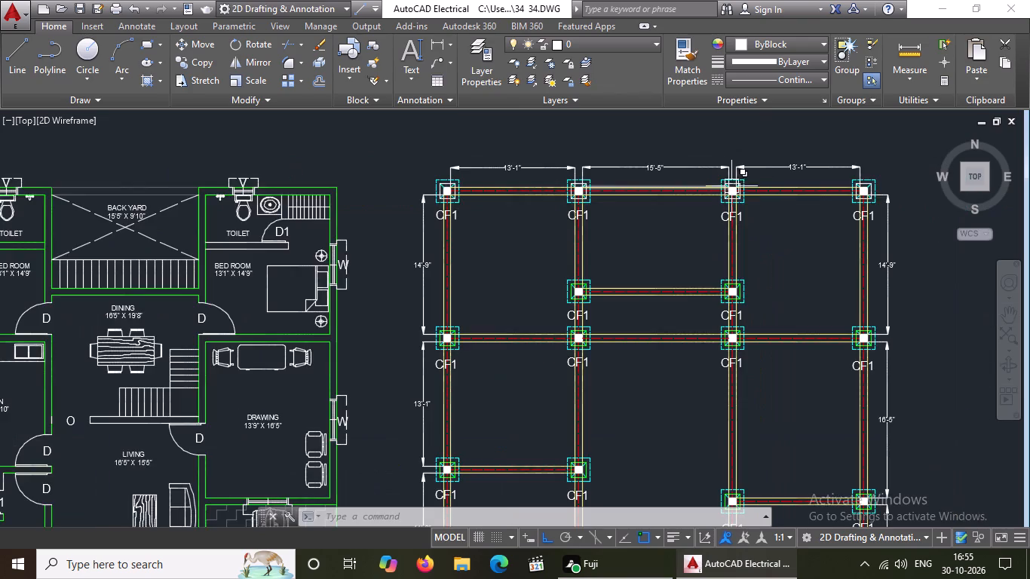
scroll(903, 188, up, 2)
scroll(556, 261, down, 1)
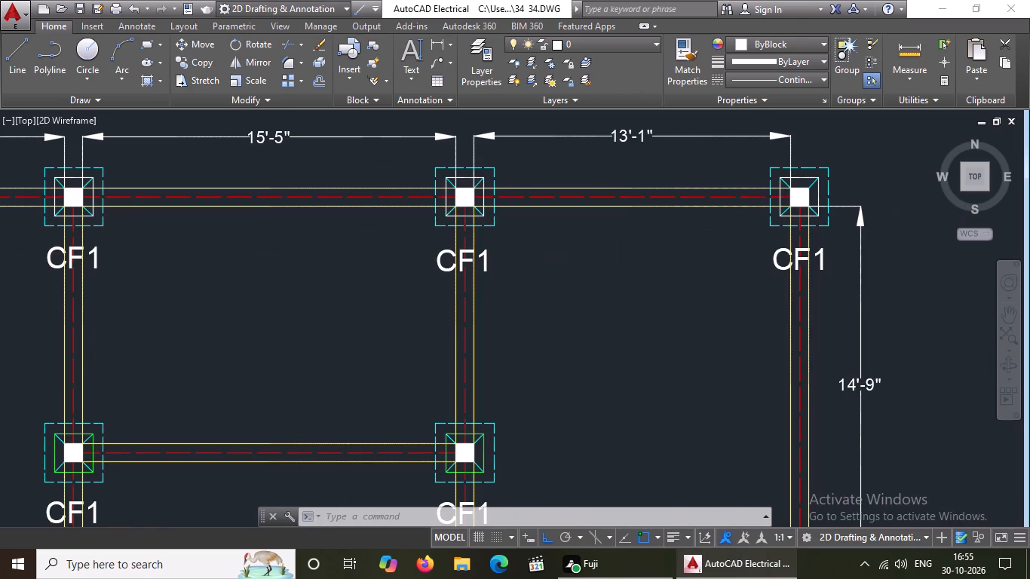
Set the north and east green outlines of the CF1 footing at the west end of the short inner beam below the 15'-5" span to ByBlock.
scroll(556, 261, down, 1)
scroll(360, 339, up, 5)
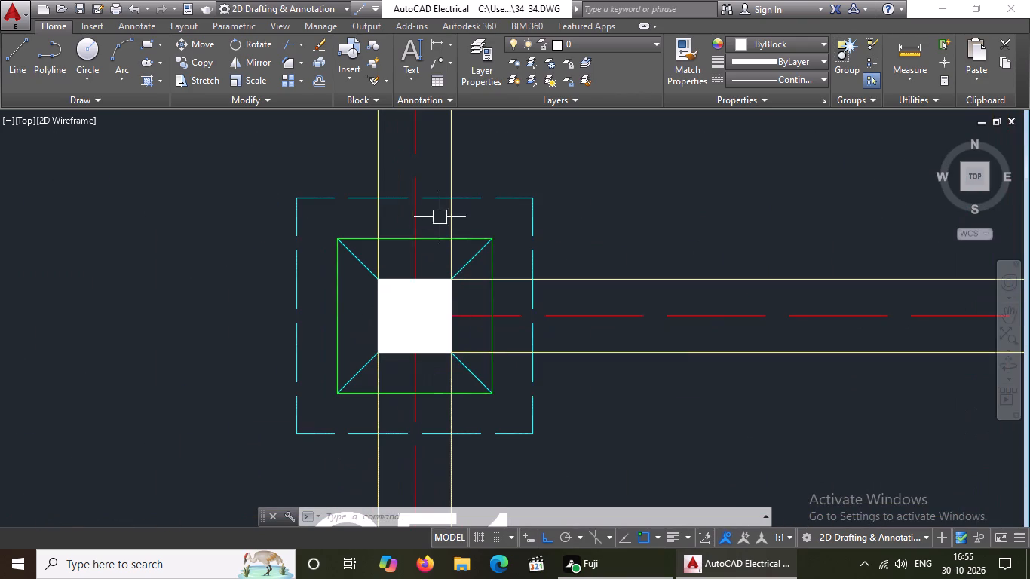
click(432, 235)
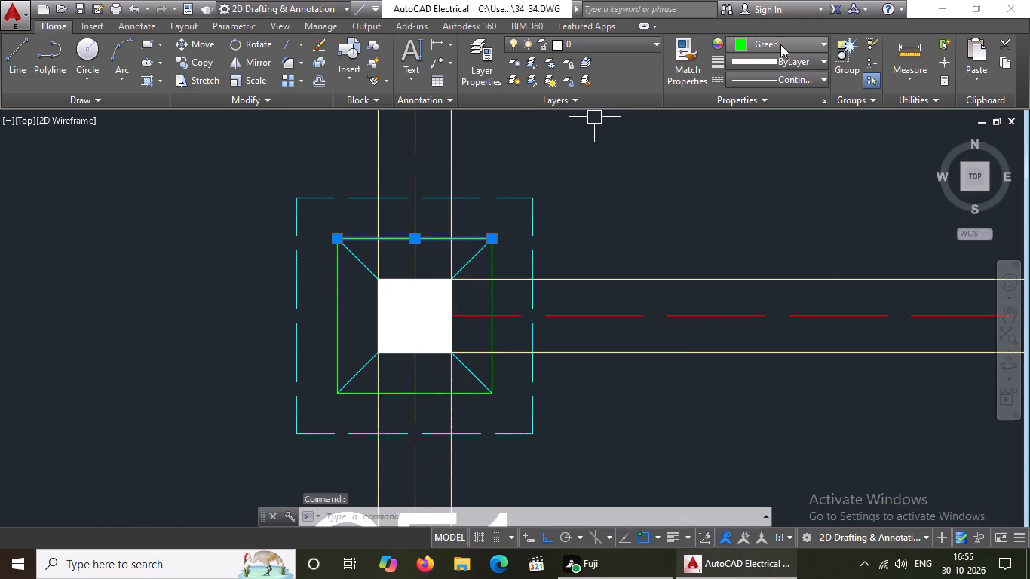
click(780, 44)
click(767, 78)
key(Escape)
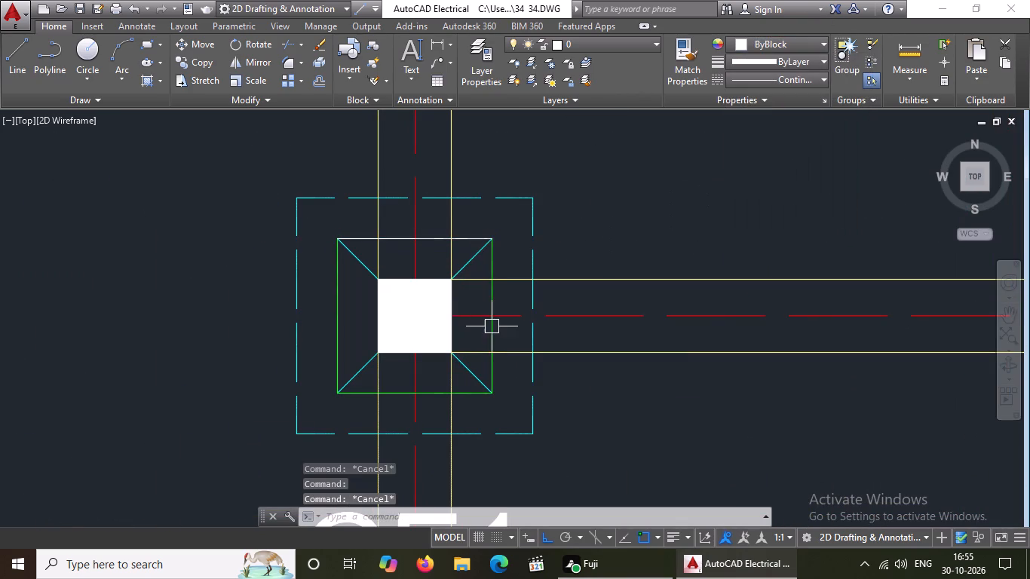
click(489, 329)
click(746, 51)
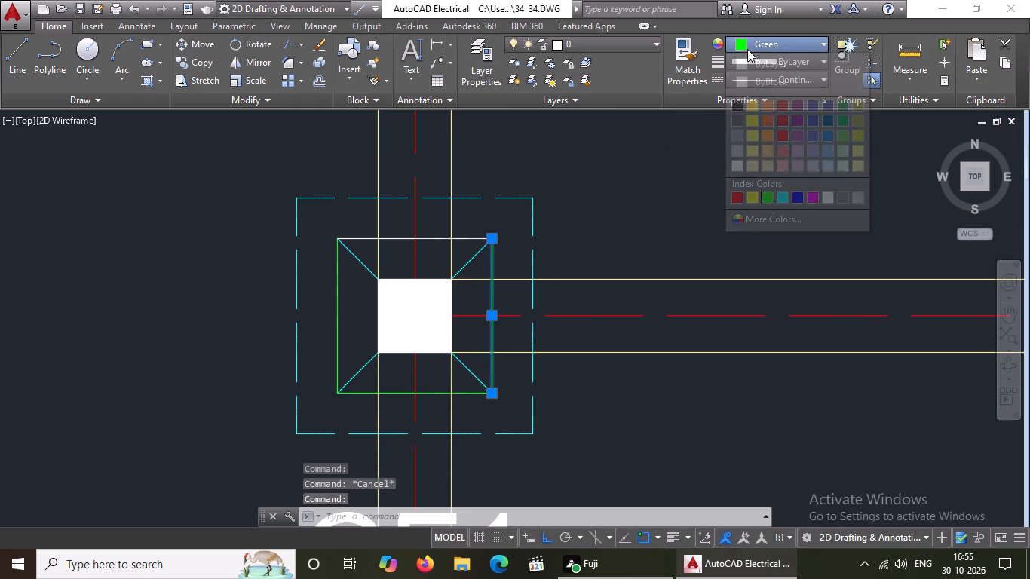
click(771, 80)
key(Escape)
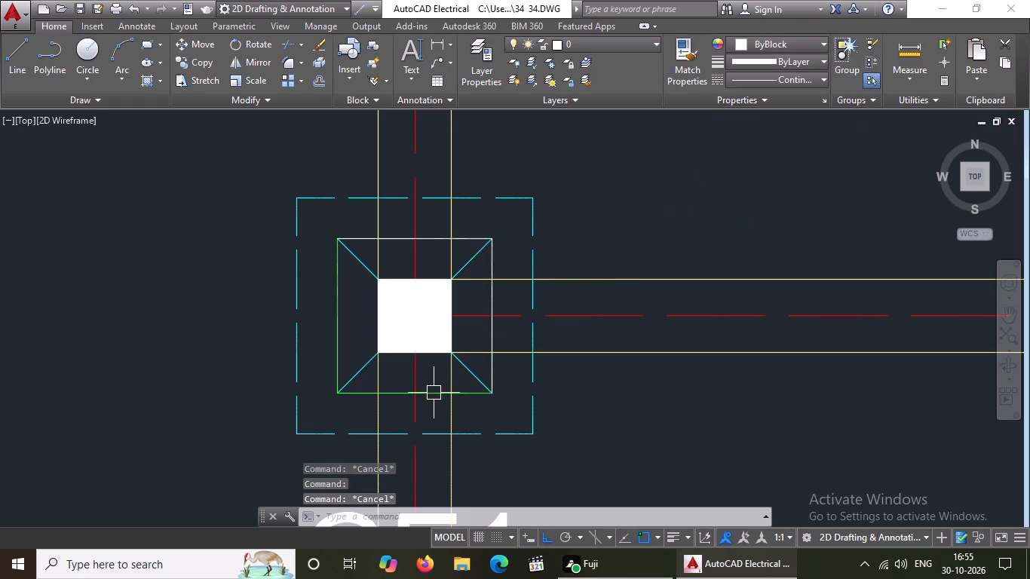
Set the south and west green outline lines of that same footing at the short inner beam's west end to ByBlock.
click(434, 394)
click(775, 41)
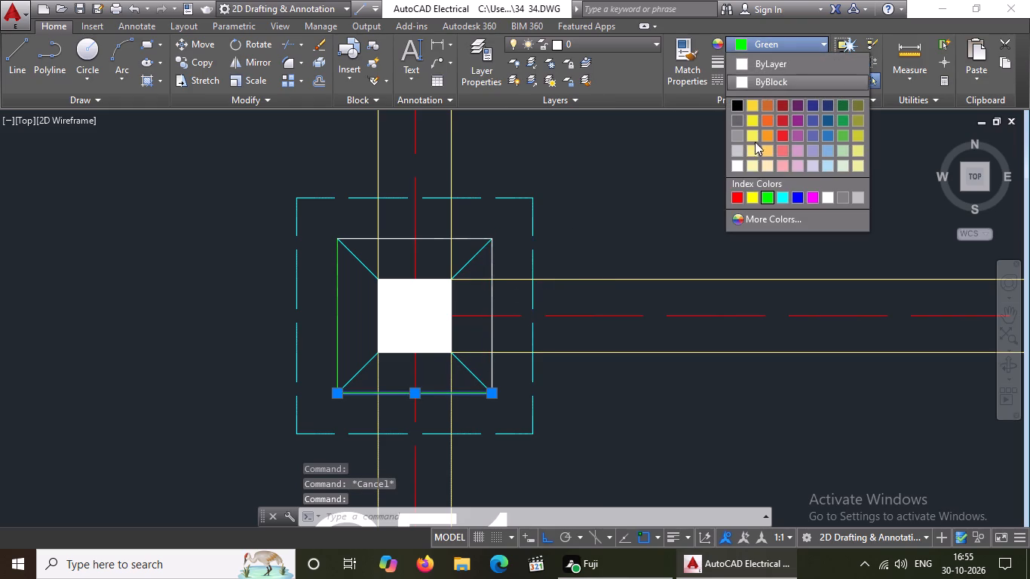
click(760, 78)
key(Escape)
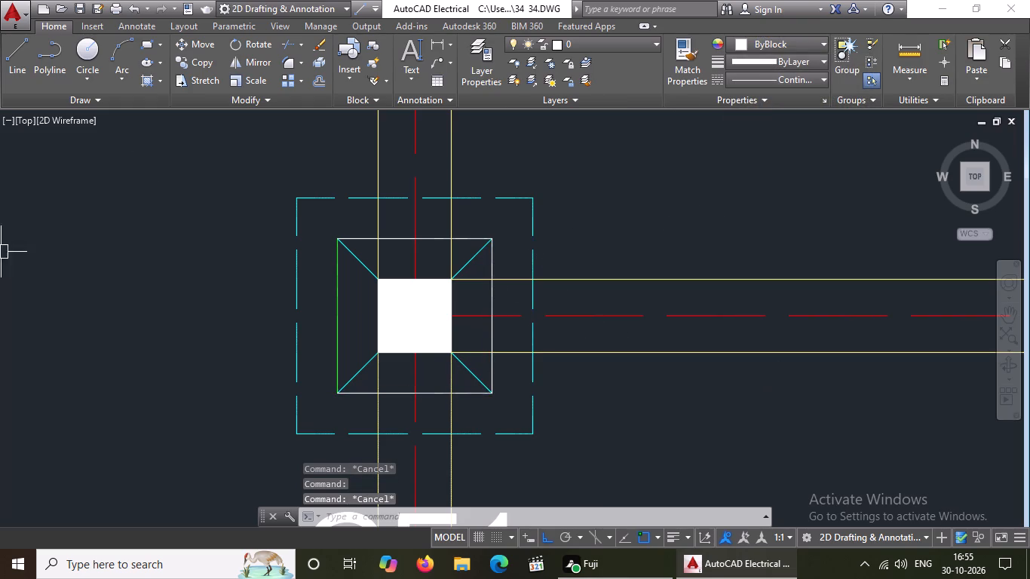
click(333, 313)
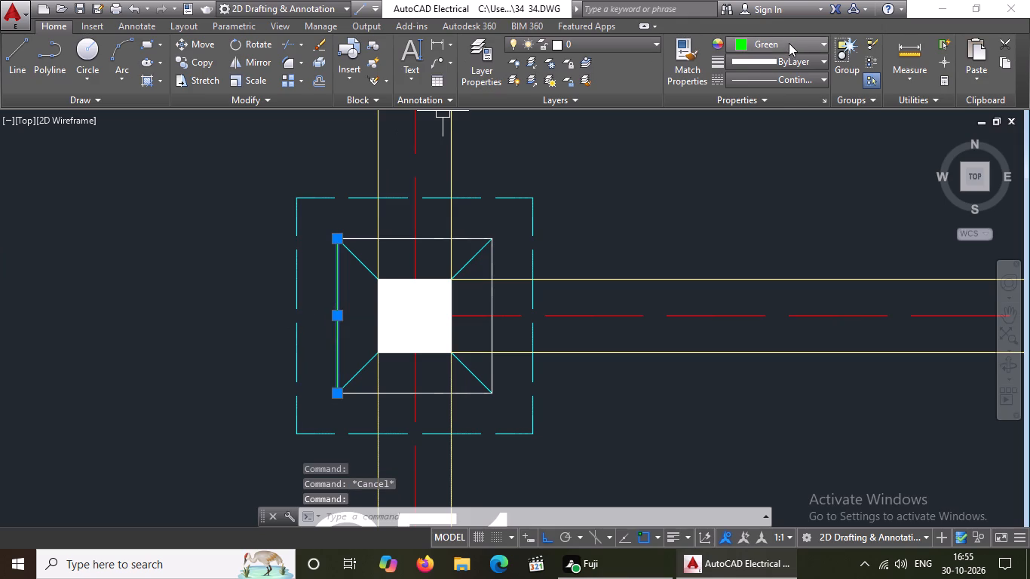
click(789, 43)
click(758, 83)
key(Escape)
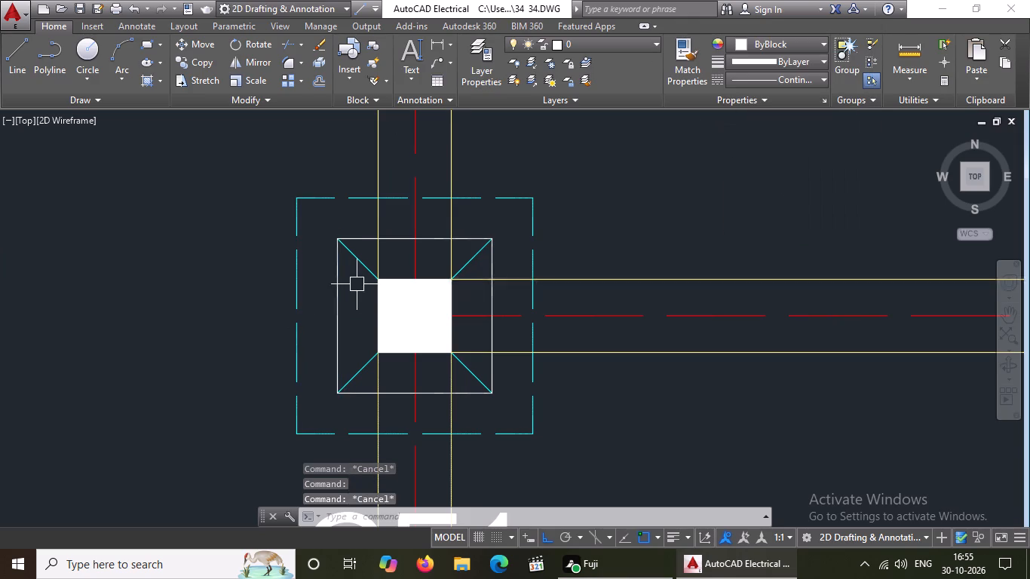
Set the west and north green outline lines of the CF1 footing at the short inner beam's east end to ByBlock.
scroll(357, 291, down, 4)
scroll(664, 313, up, 2)
scroll(419, 319, up, 1)
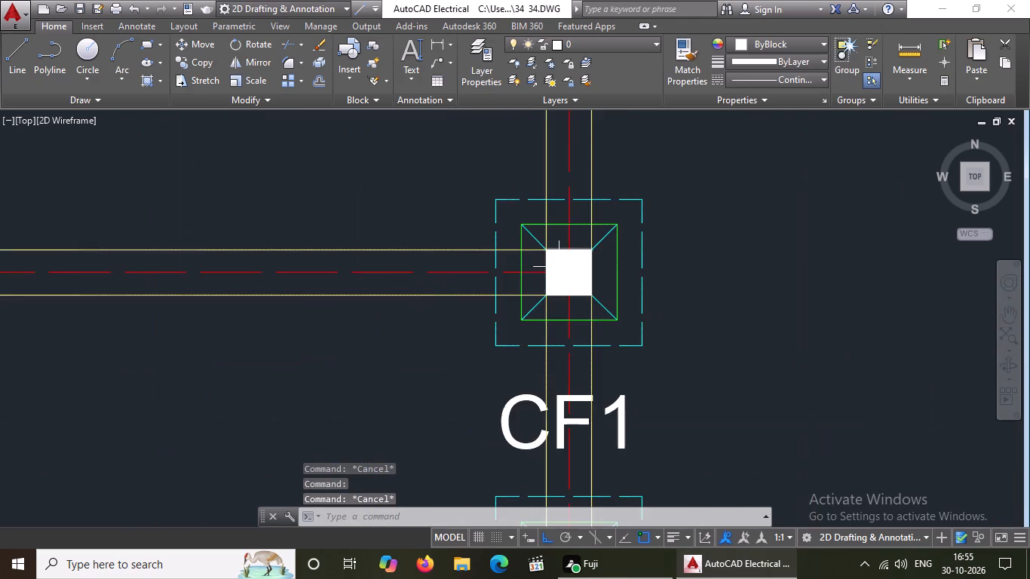
scroll(559, 267, up, 2)
click(482, 303)
click(435, 314)
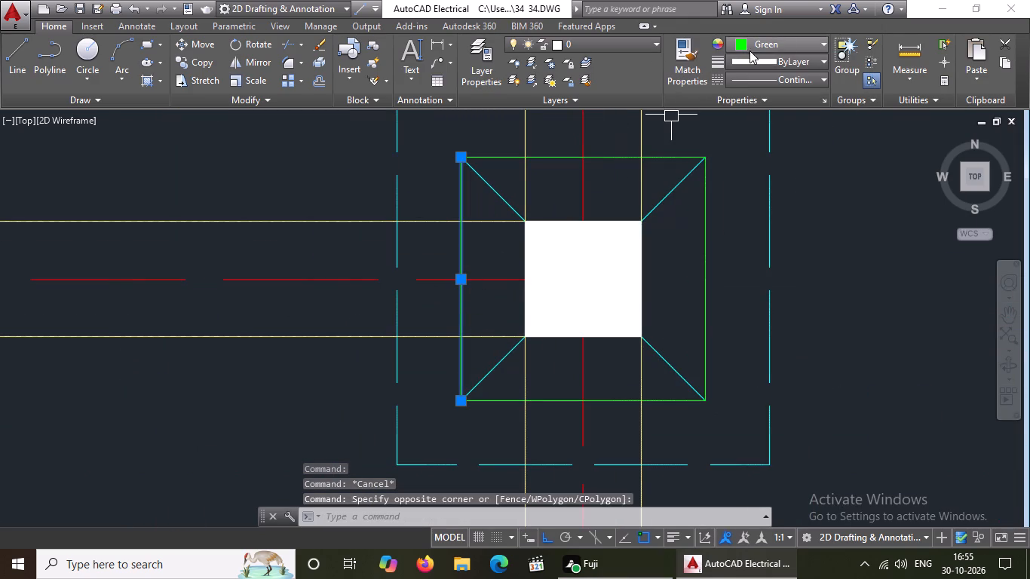
click(788, 32)
click(785, 42)
click(763, 84)
key(Escape)
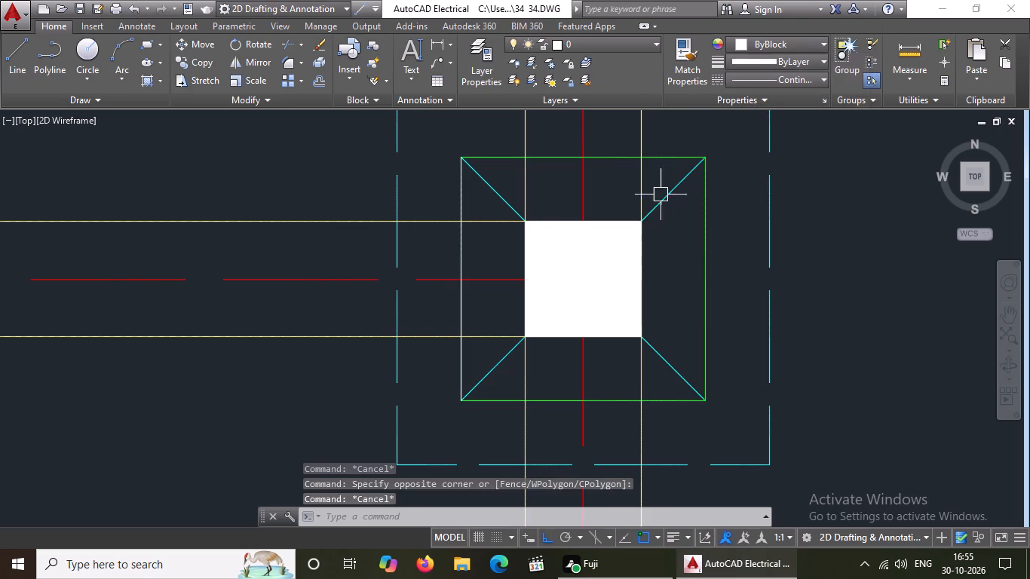
click(600, 155)
click(764, 41)
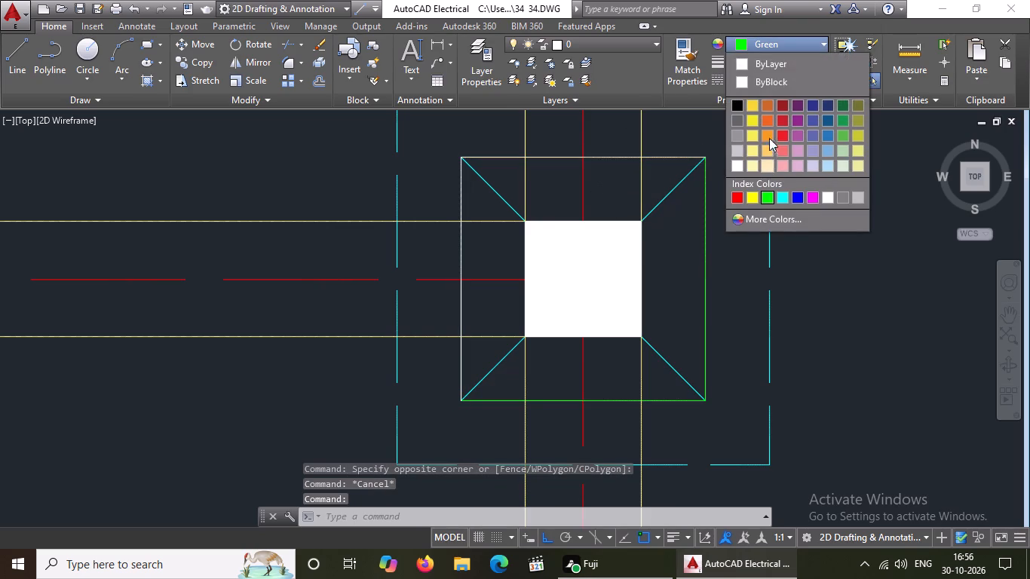
click(748, 79)
key(Escape)
Set the east and south green outline lines of that same footing at the short inner beam's east end to ByBlock.
drag(717, 266, 706, 273)
click(685, 271)
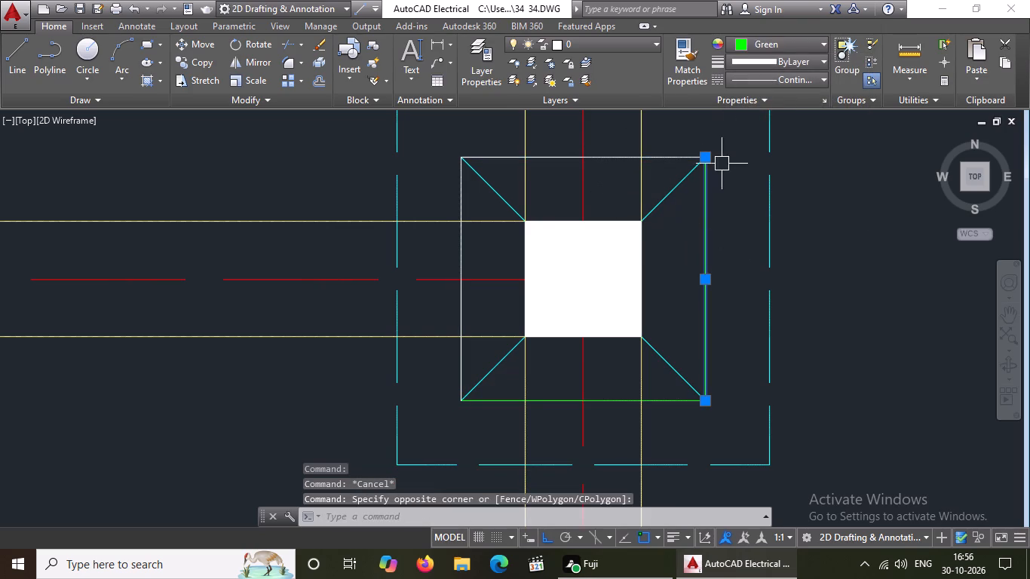
click(764, 44)
click(768, 84)
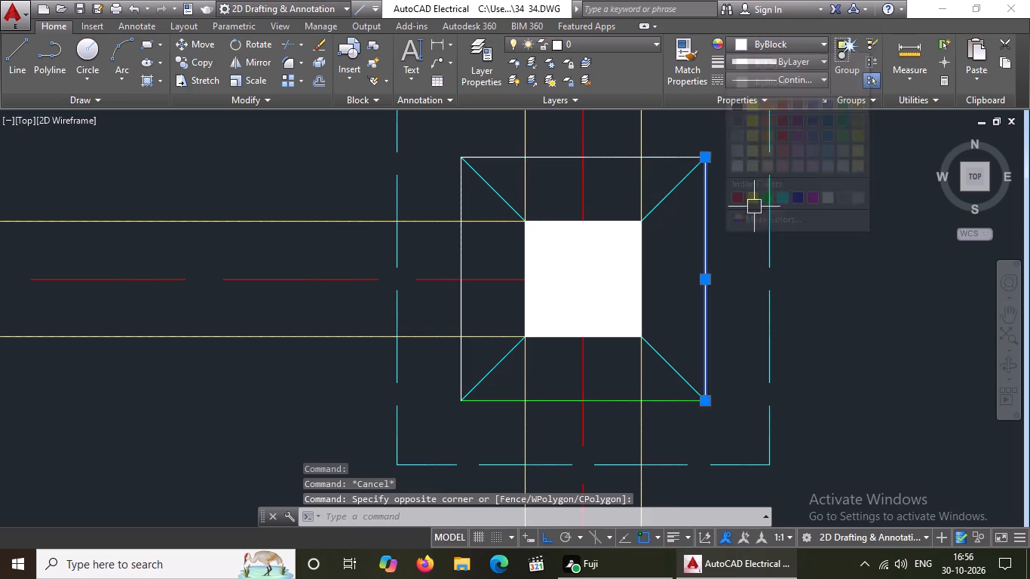
key(Escape)
click(664, 404)
click(757, 49)
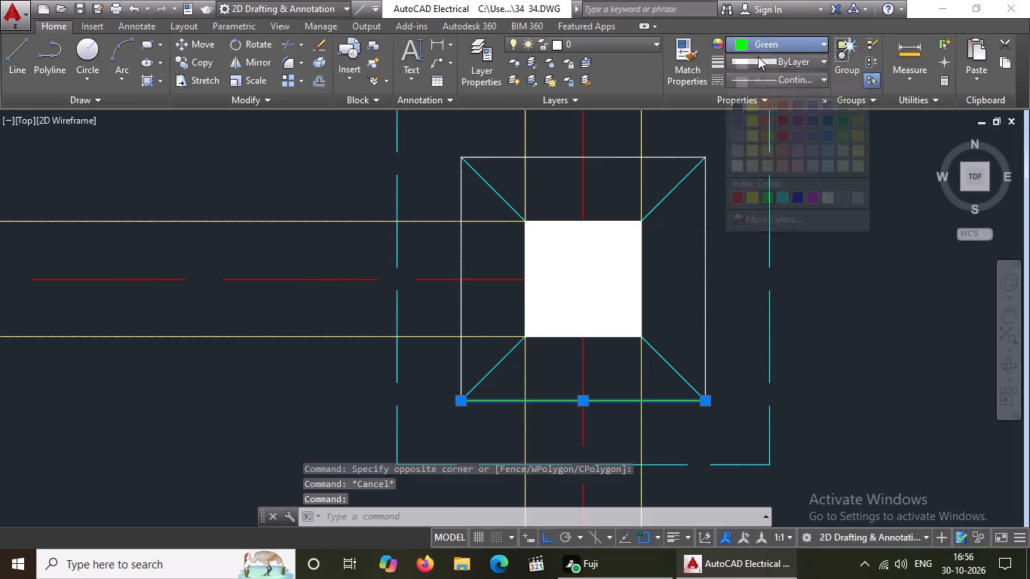
click(764, 80)
key(Escape)
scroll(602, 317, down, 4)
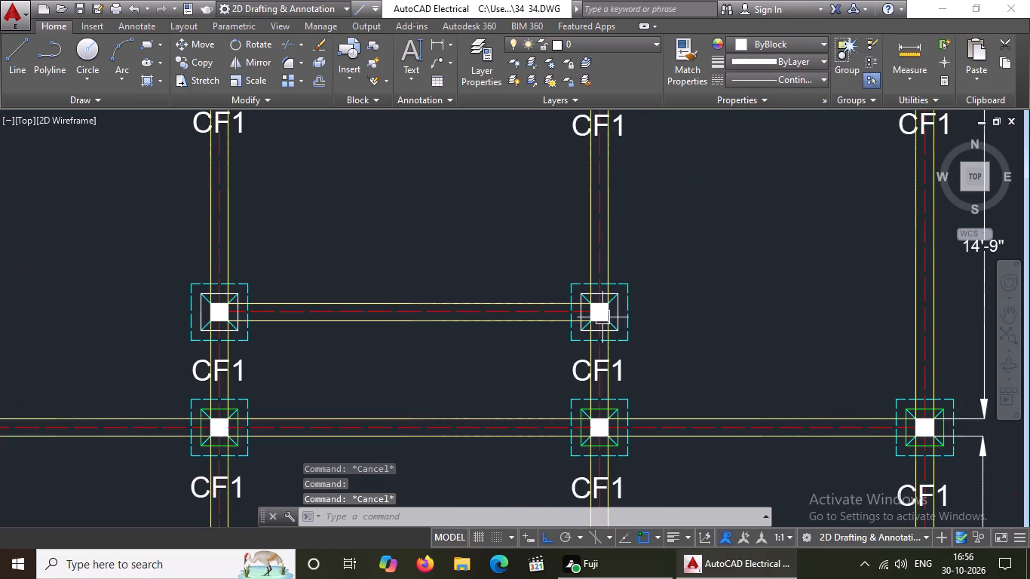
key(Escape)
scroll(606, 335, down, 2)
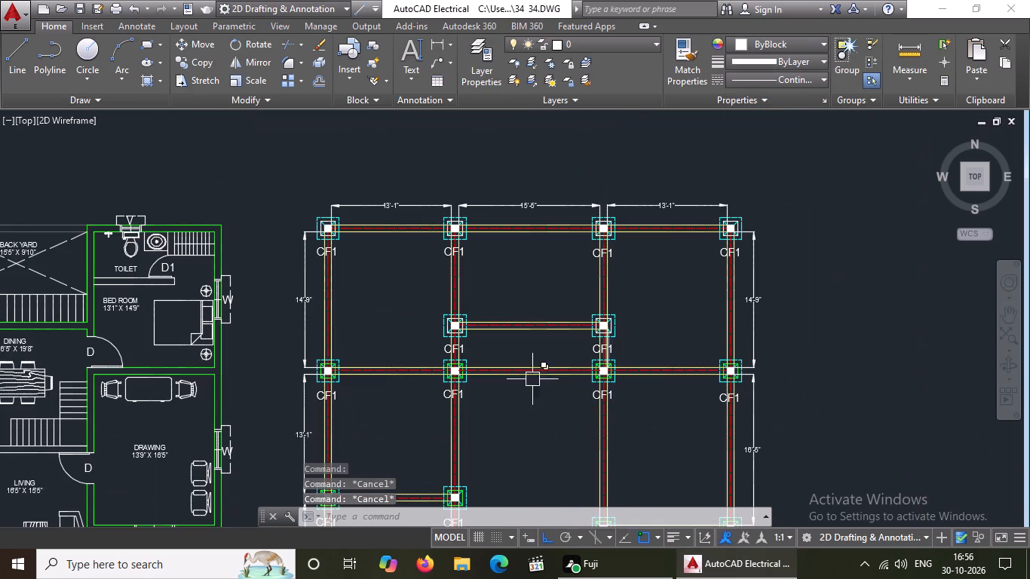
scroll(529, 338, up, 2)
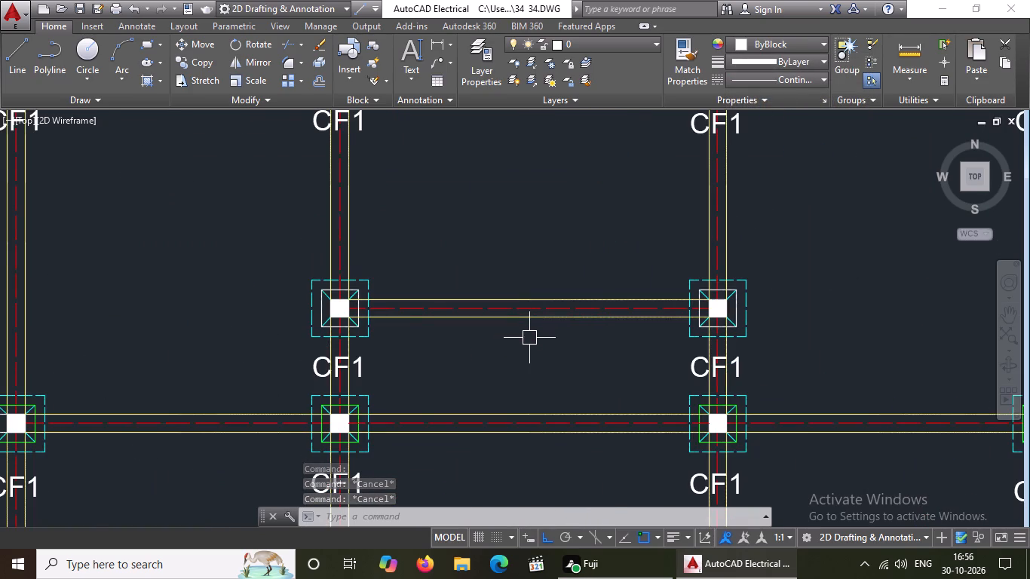
Set the south and west green outline lines of the west-edge CF1 footing between the 14'-9" and 13'-1" spans to ByBlock.
scroll(531, 336, down, 2)
scroll(621, 345, up, 2)
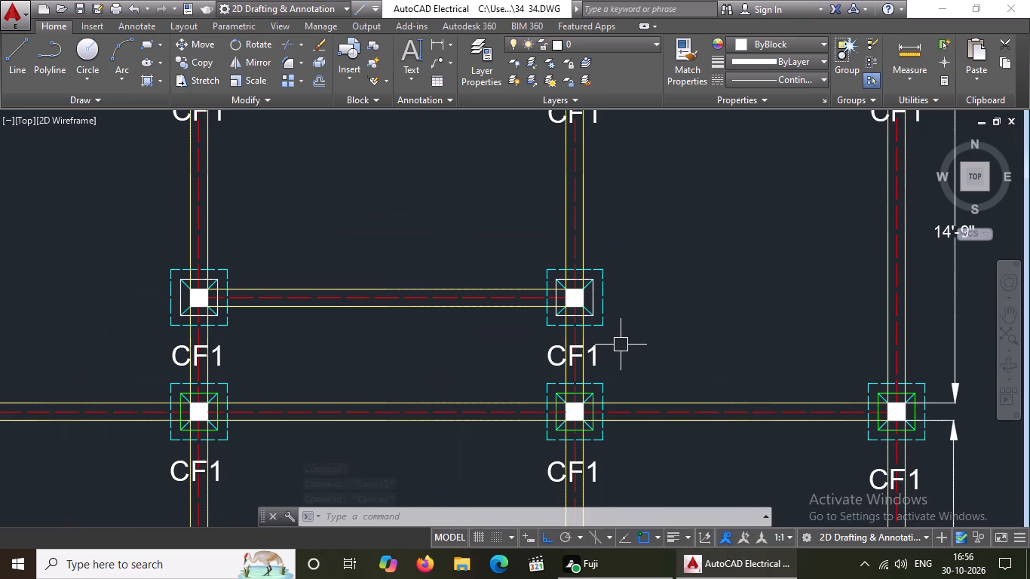
scroll(621, 345, down, 1)
scroll(118, 400, up, 2)
scroll(179, 391, up, 2)
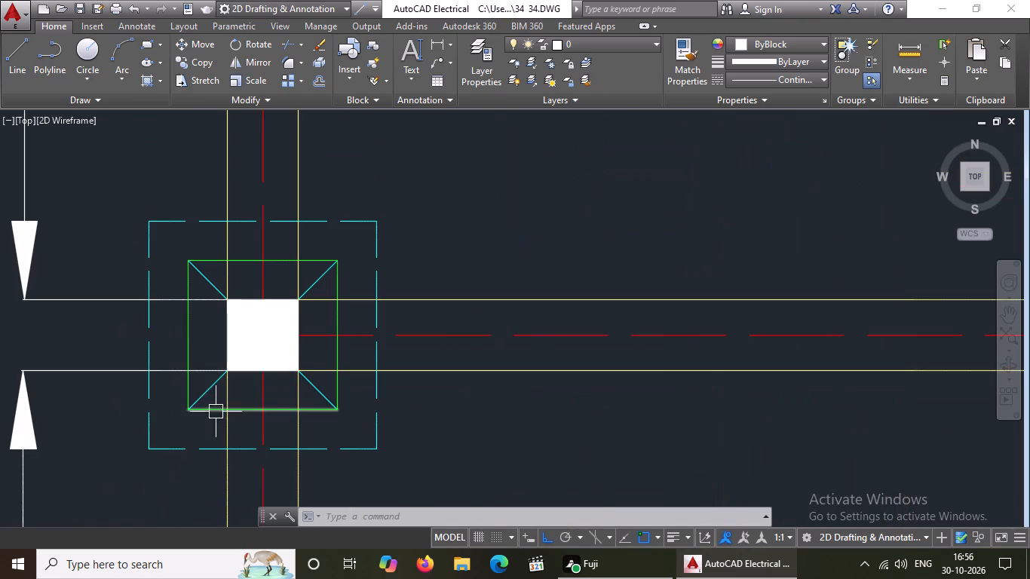
click(247, 400)
click(244, 425)
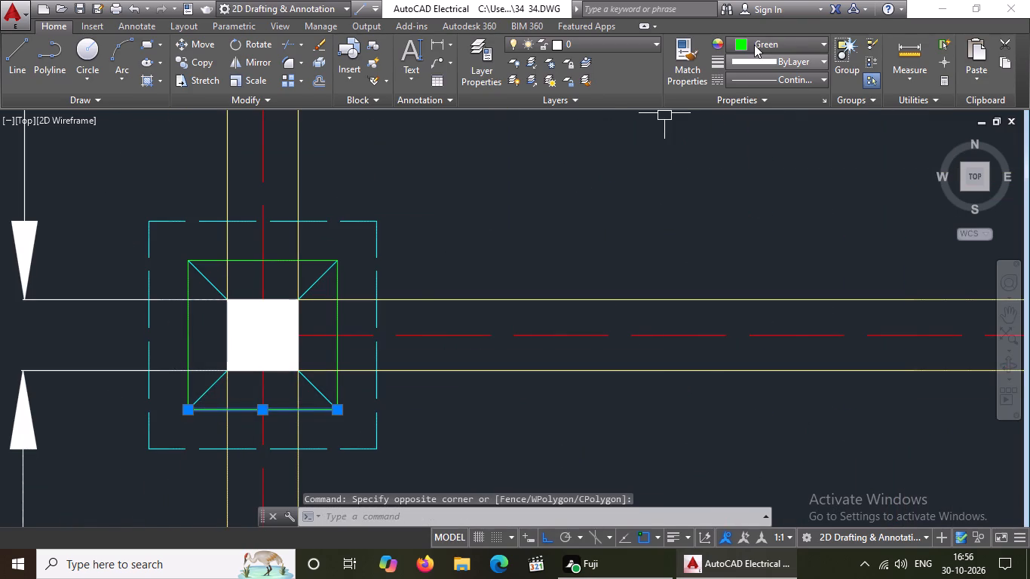
click(756, 44)
click(763, 80)
key(Escape)
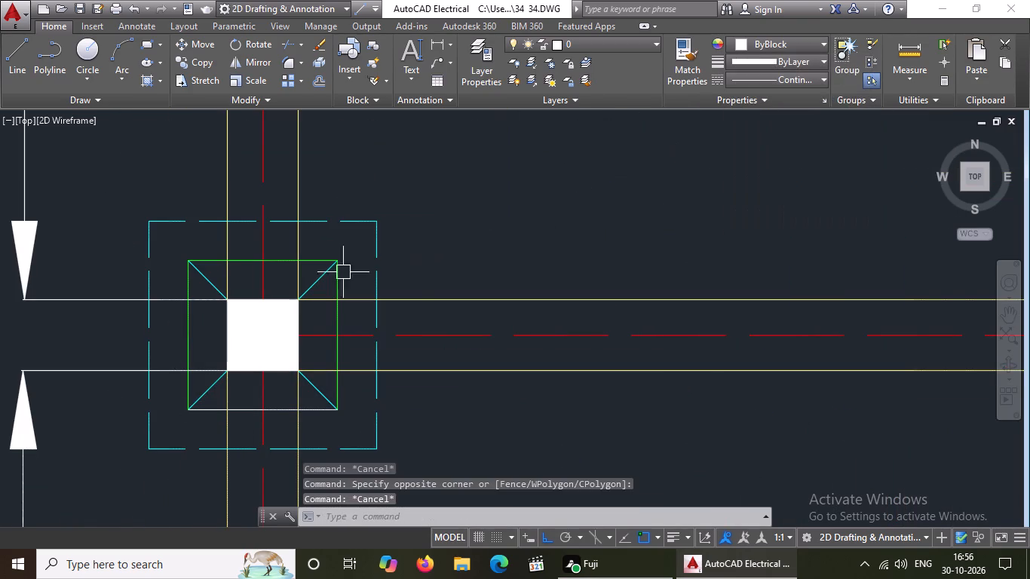
click(191, 329)
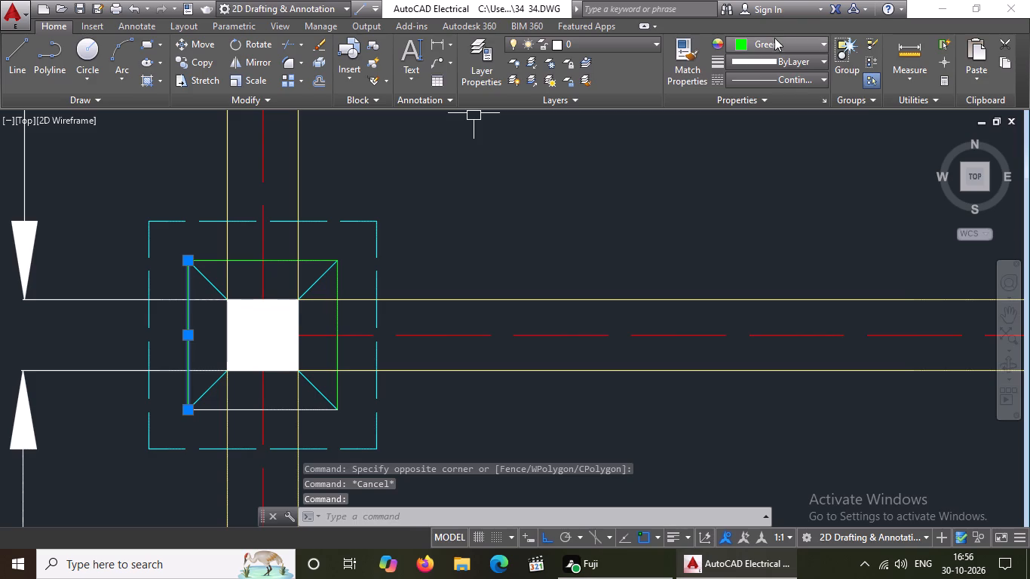
click(774, 40)
click(750, 74)
key(Escape)
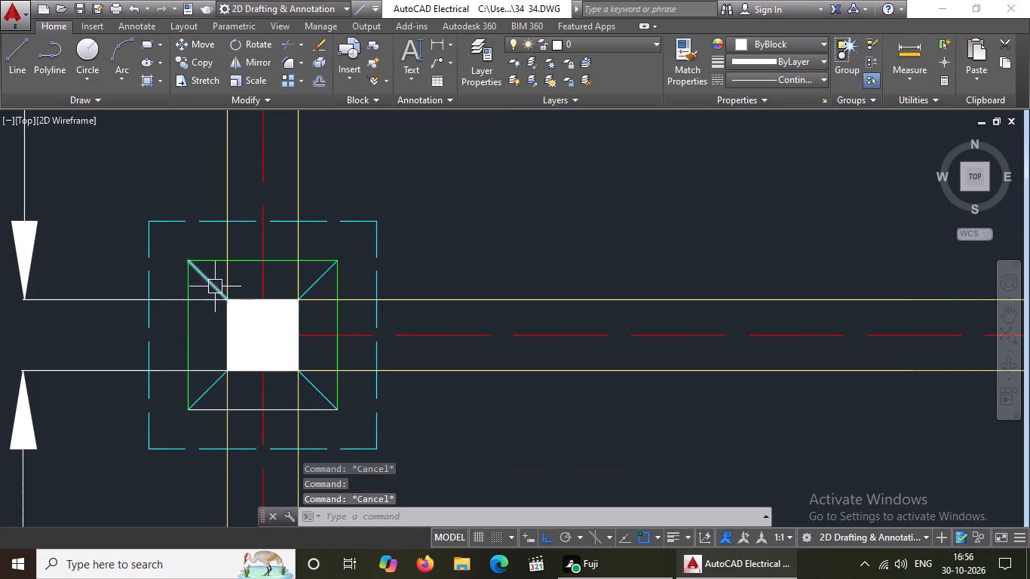
click(184, 336)
click(776, 41)
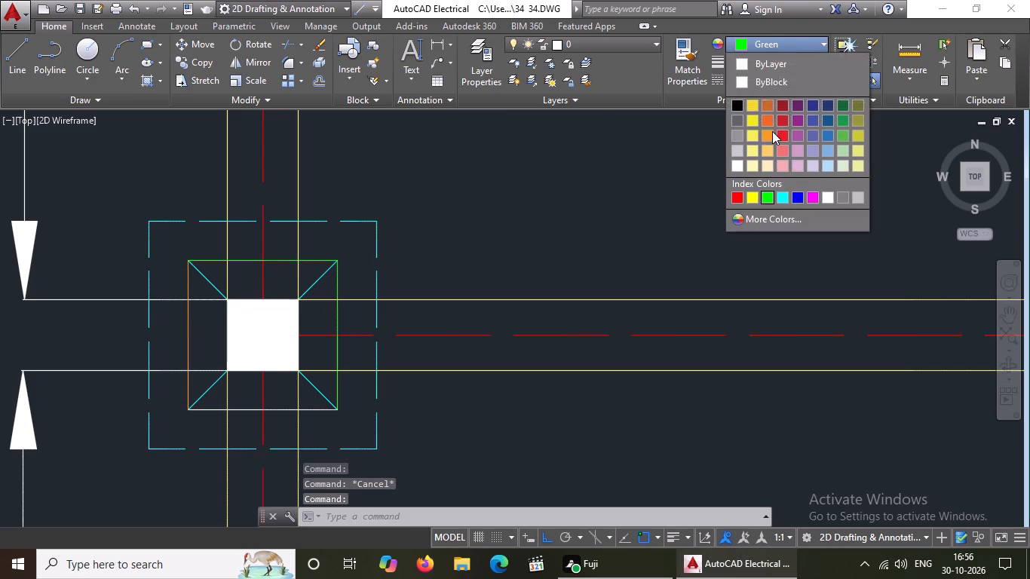
click(764, 81)
key(Escape)
Set the north and east green outline lines of that same west-edge footing between the 14'-9" and 13'-1" spans to ByBlock.
click(284, 263)
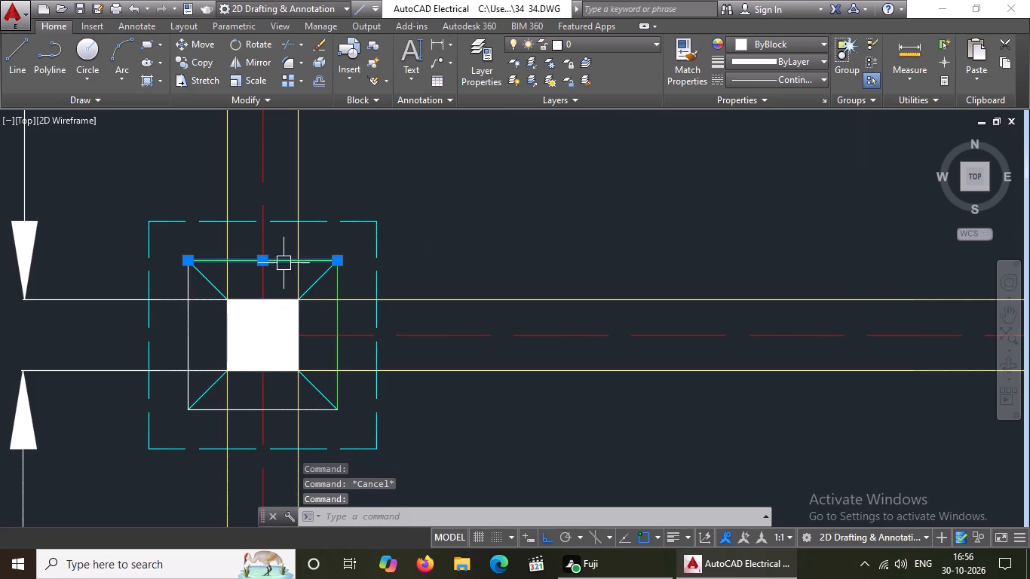
click(766, 41)
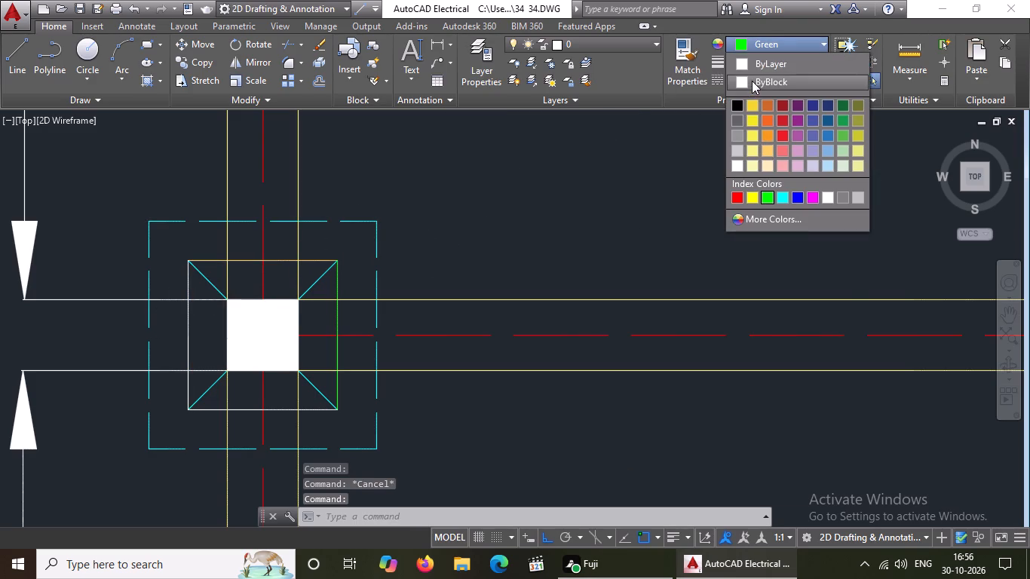
click(752, 81)
key(Escape)
click(338, 316)
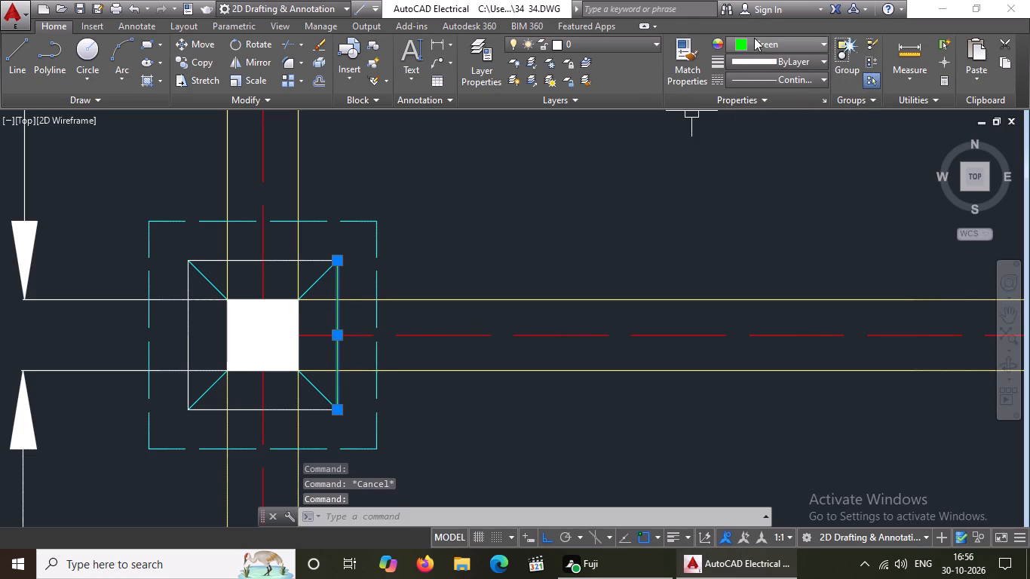
click(755, 39)
click(757, 81)
key(Escape)
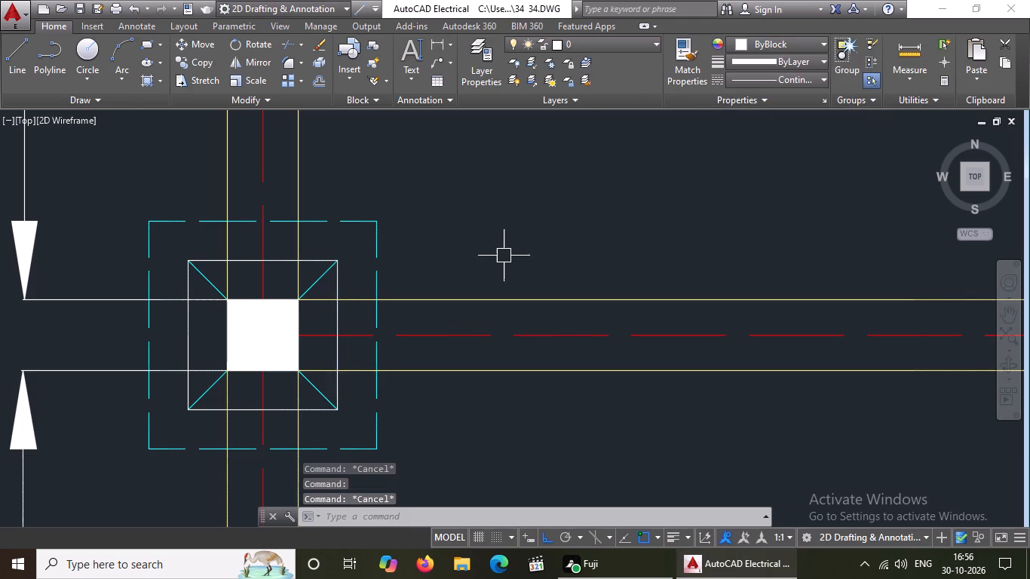
Set the north and east green outline lines of the west-edge CF1 footing between the 13'-1" and 11'-6" spans to ByBlock.
scroll(489, 256, down, 4)
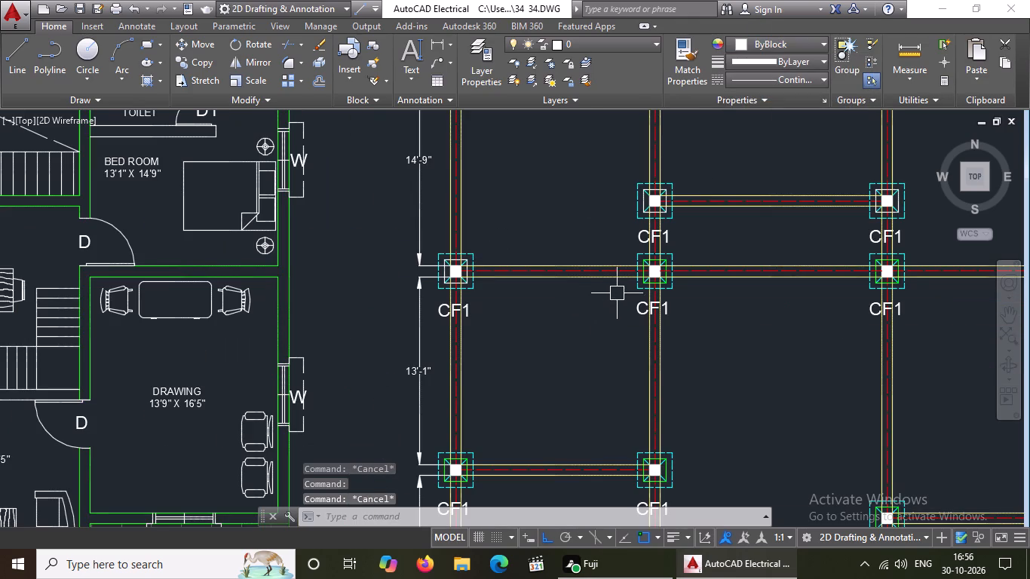
scroll(620, 290, down, 2)
scroll(556, 378, up, 4)
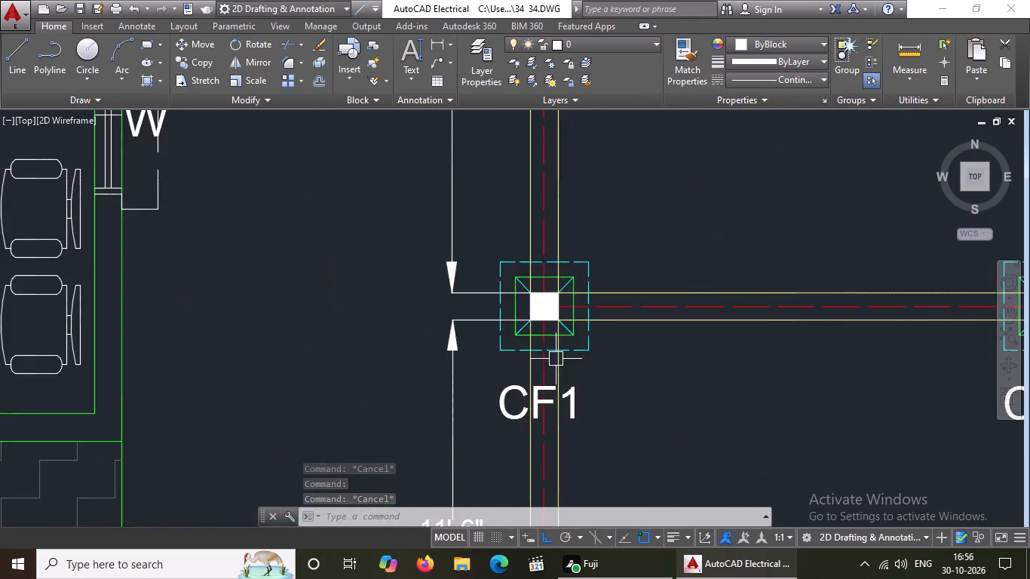
scroll(572, 269, up, 2)
click(513, 277)
click(513, 296)
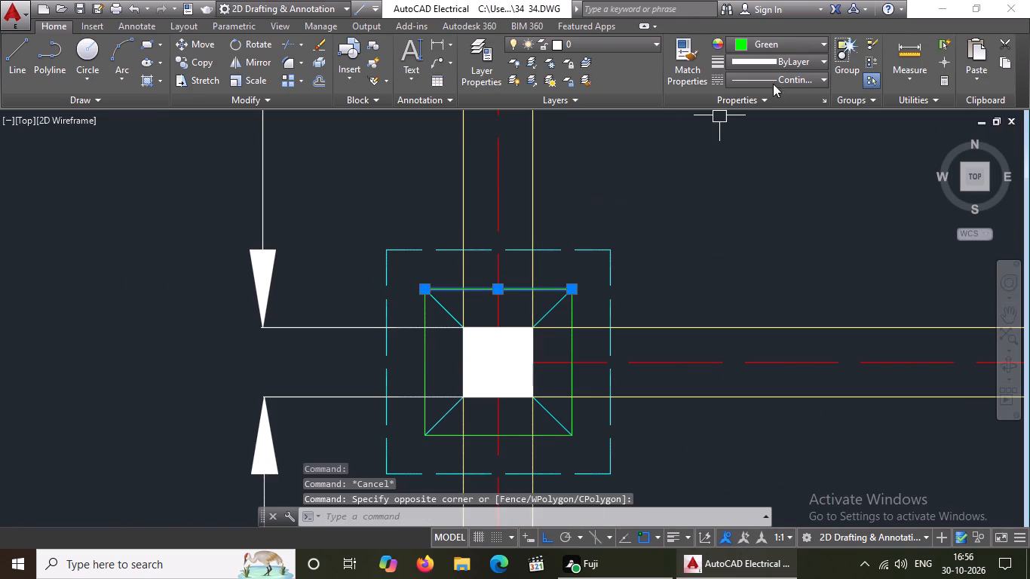
click(773, 41)
click(755, 77)
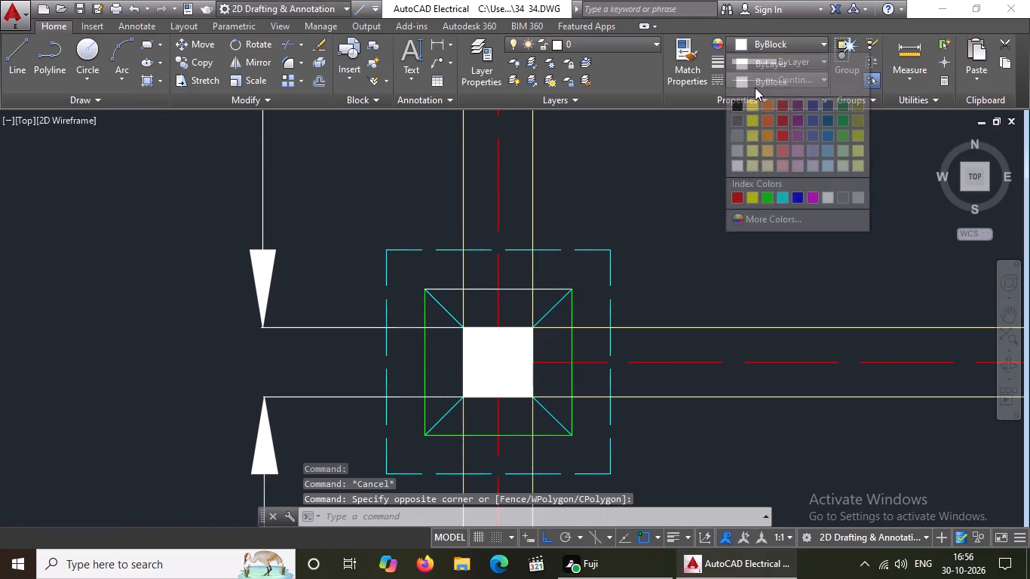
key(Escape)
click(571, 346)
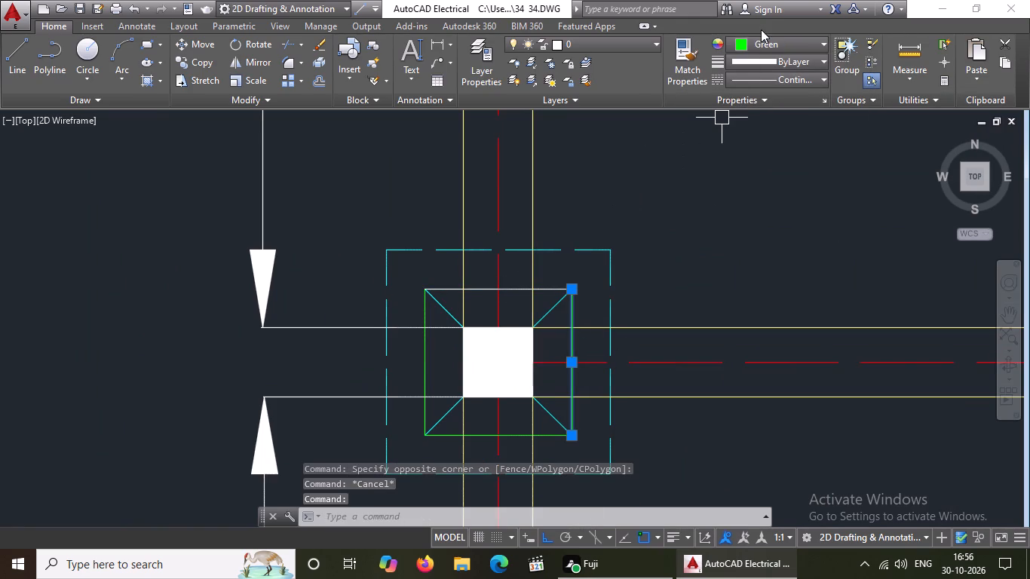
click(759, 42)
click(761, 78)
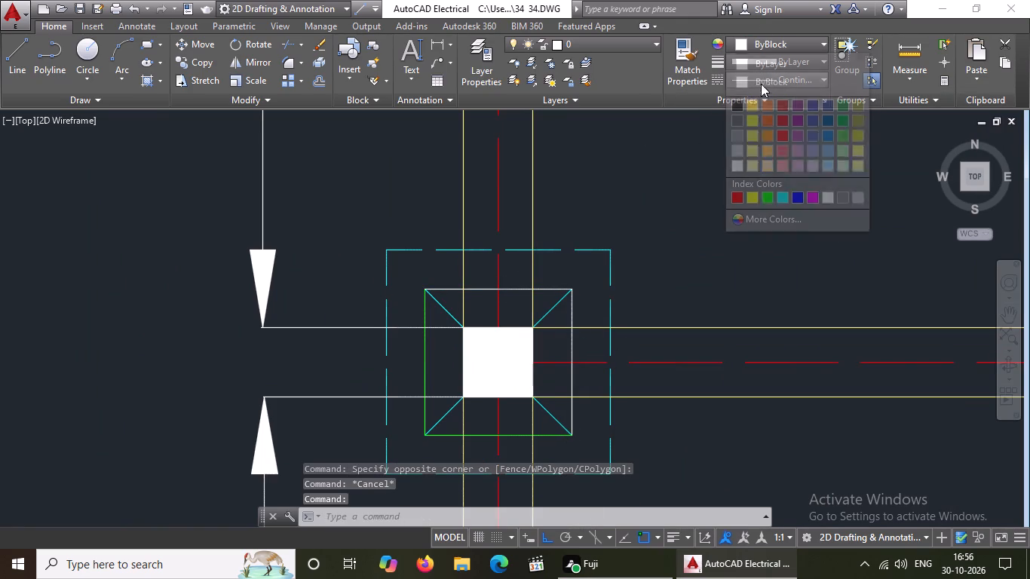
key(Escape)
Set the west and south green outline lines of that same footing between the 13'-1" and 11'-6" spans to ByBlock.
click(442, 369)
click(395, 381)
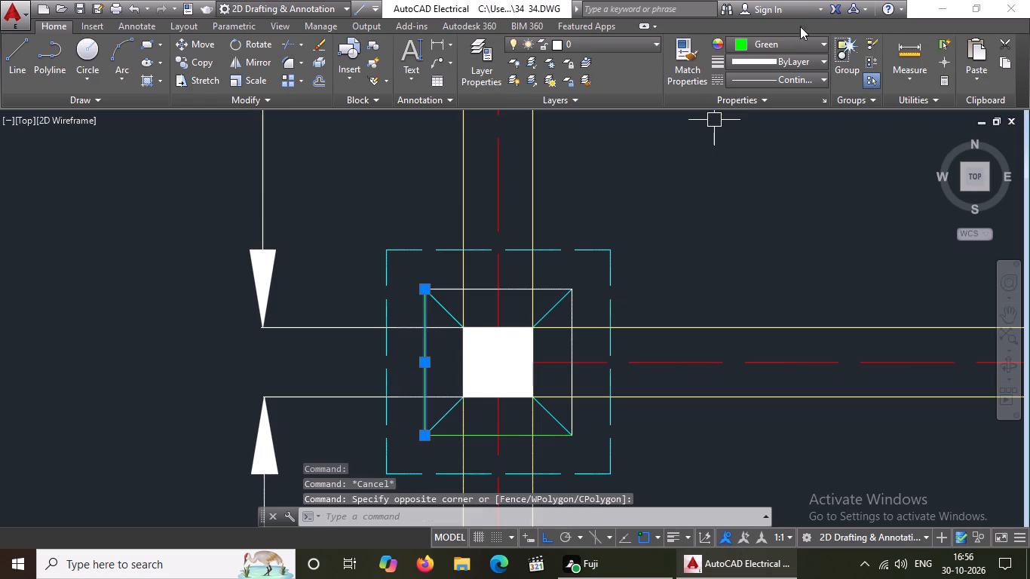
click(786, 37)
click(762, 81)
key(Escape)
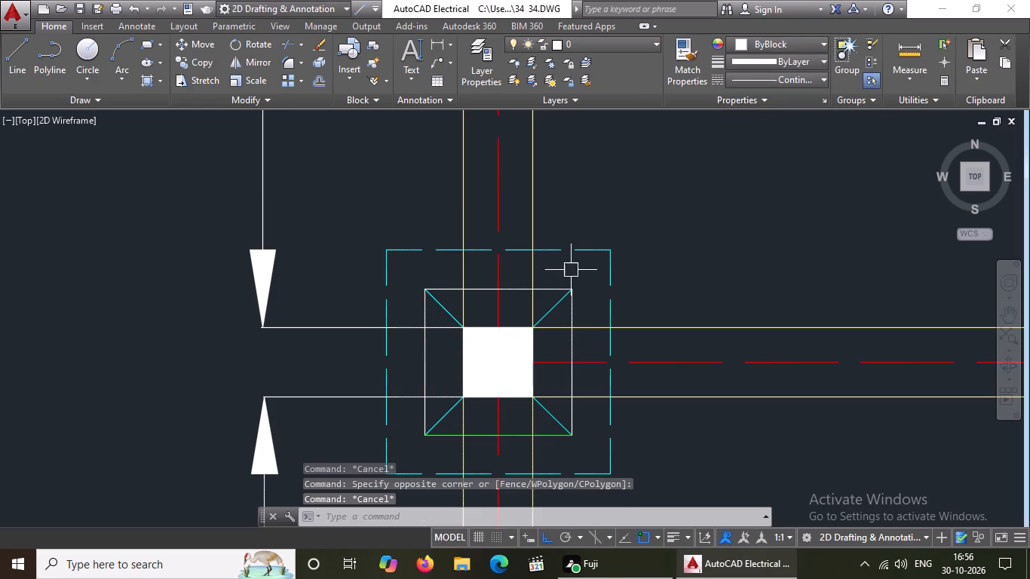
scroll(572, 270, down, 1)
scroll(520, 382, up, 2)
click(501, 372)
click(505, 359)
click(523, 343)
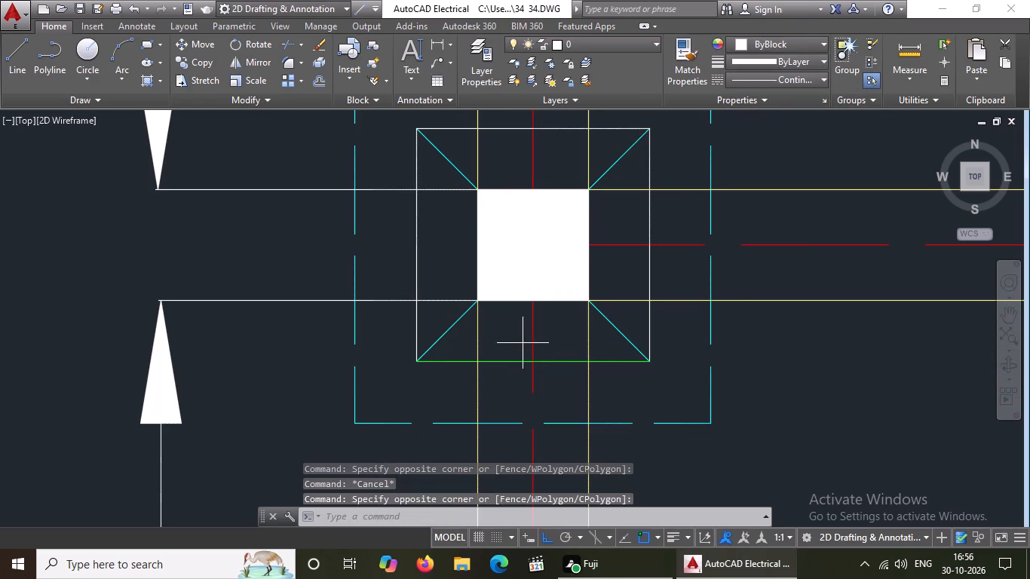
click(497, 375)
click(803, 44)
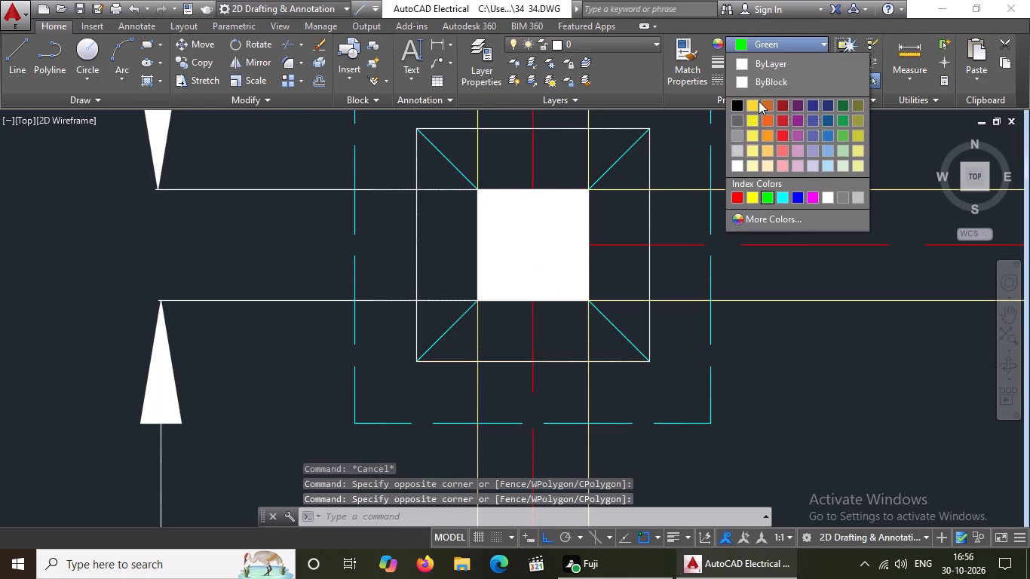
click(767, 75)
key(Escape)
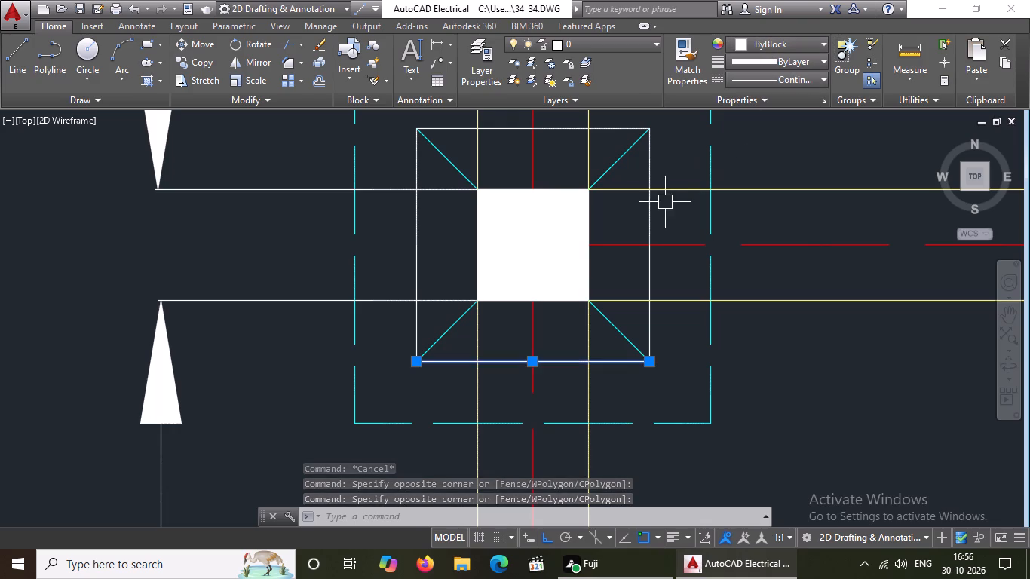
scroll(665, 202, down, 4)
scroll(659, 352, down, 2)
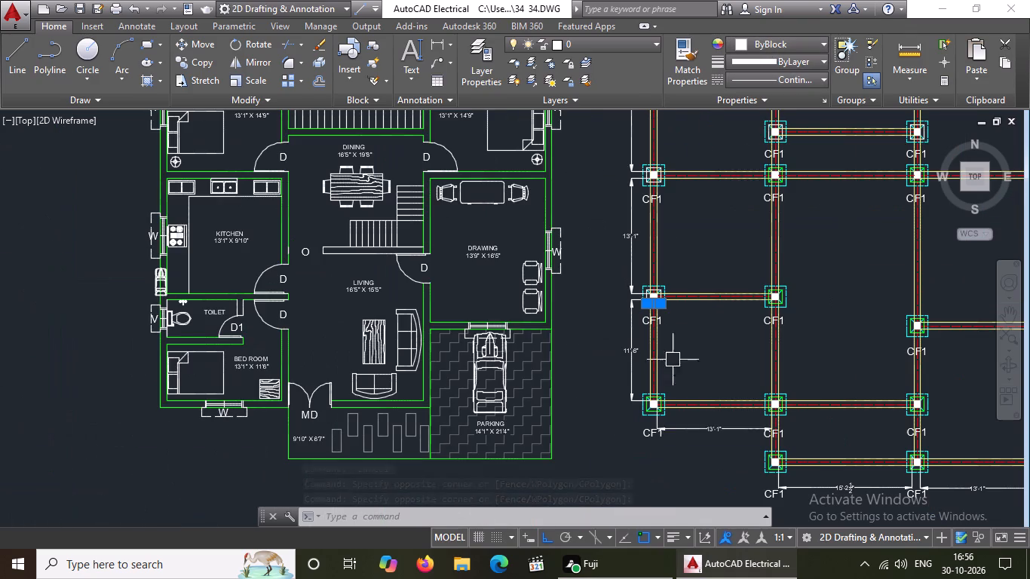
key(Escape)
Set the north and east green outline lines of the CF1 footing at the south end of the west-edge 11'-6" span to ByBlock.
scroll(663, 409, up, 2)
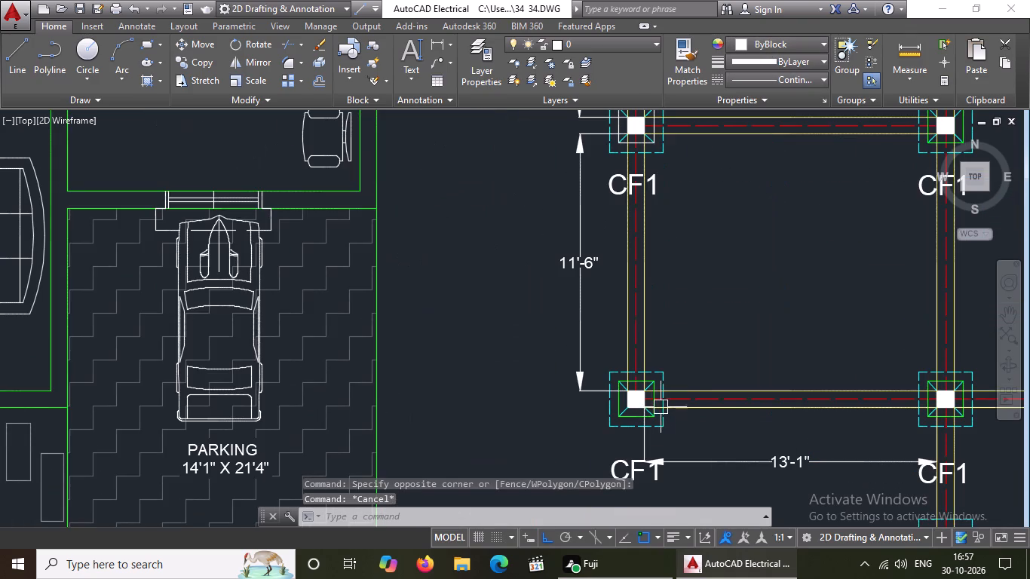
scroll(648, 366, up, 4)
scroll(633, 363, down, 2)
scroll(633, 409, up, 2)
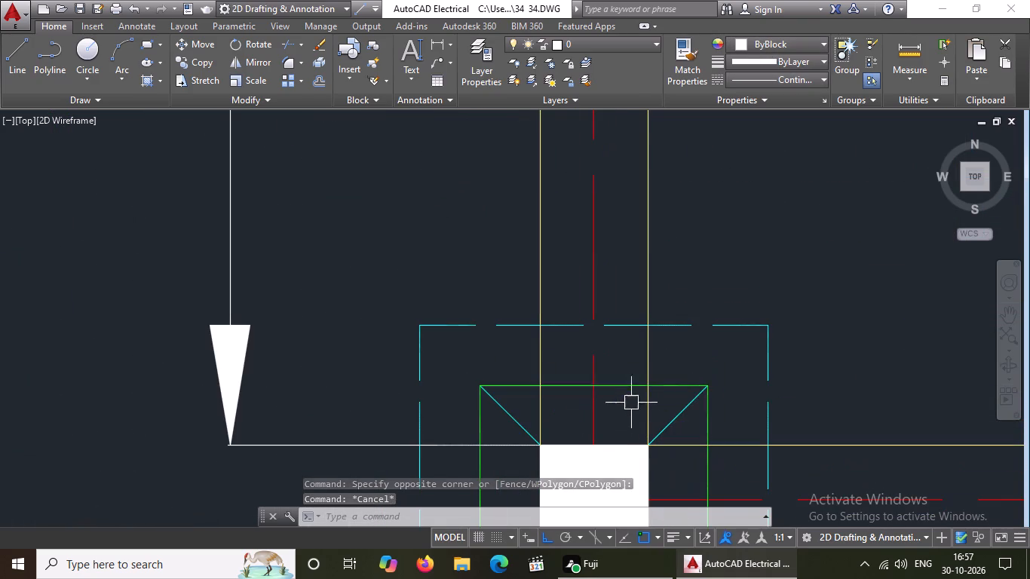
click(626, 388)
click(768, 46)
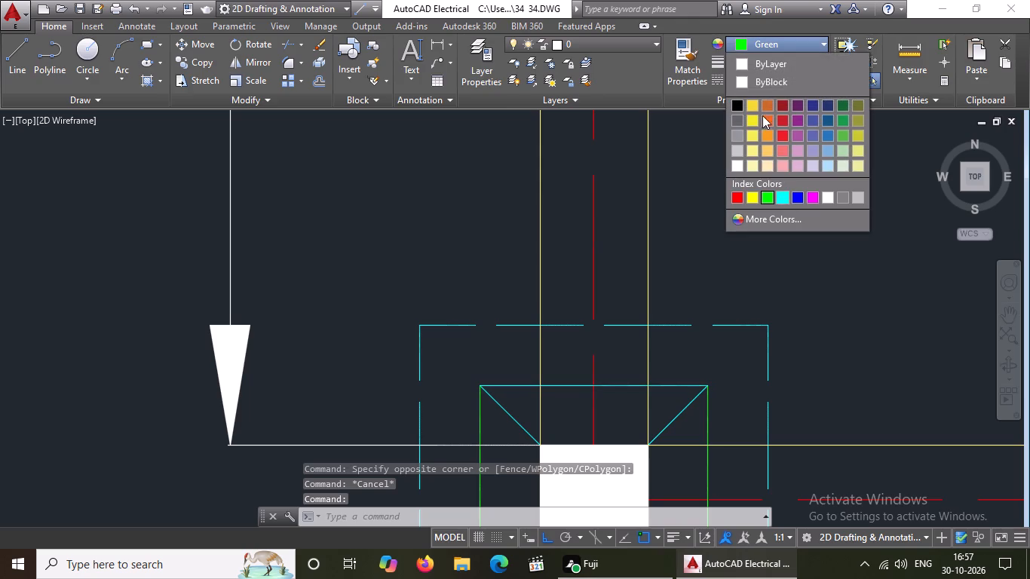
click(758, 85)
key(Escape)
scroll(667, 268, down, 2)
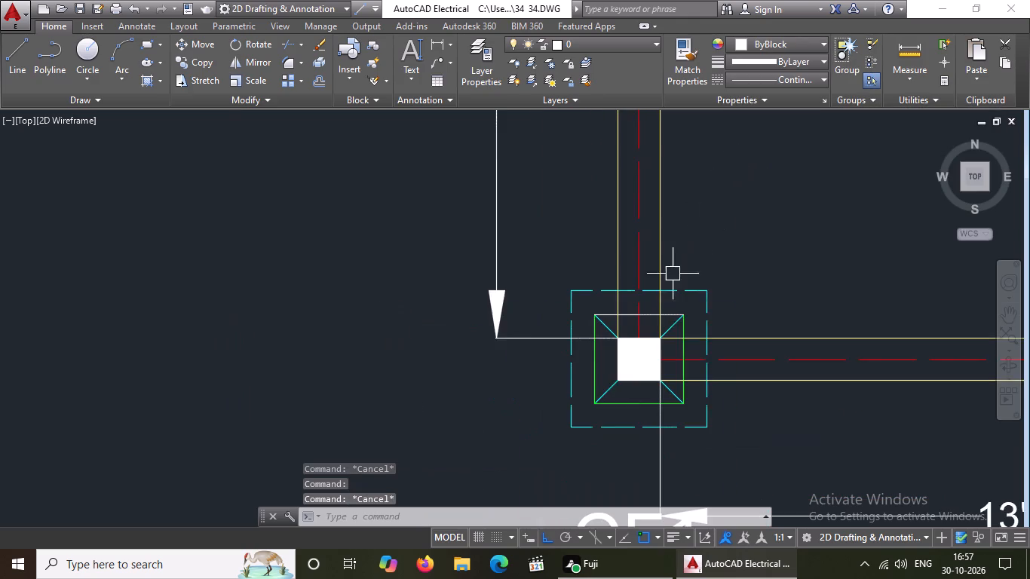
scroll(680, 363, up, 2)
click(690, 315)
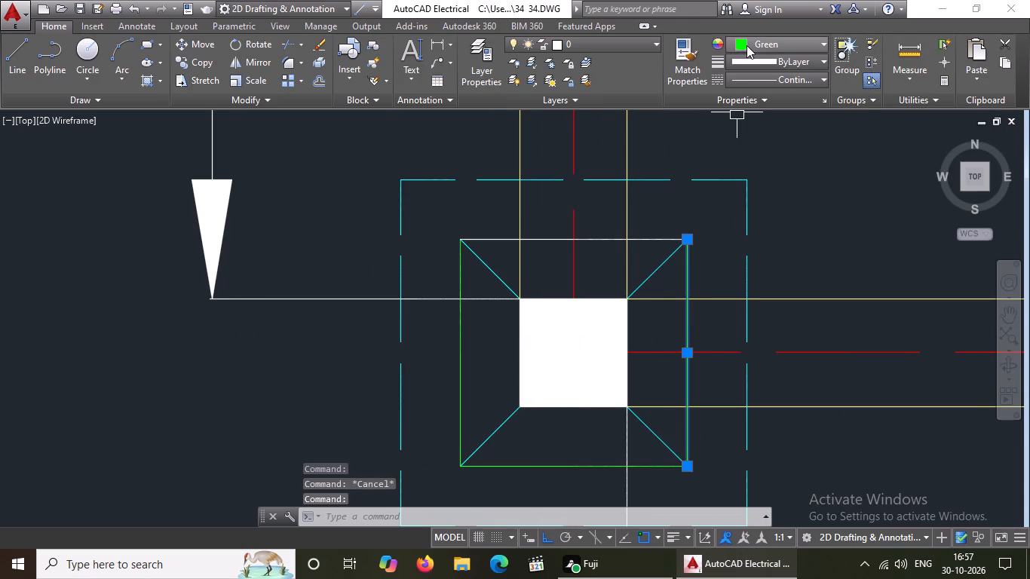
click(746, 45)
click(760, 81)
key(Escape)
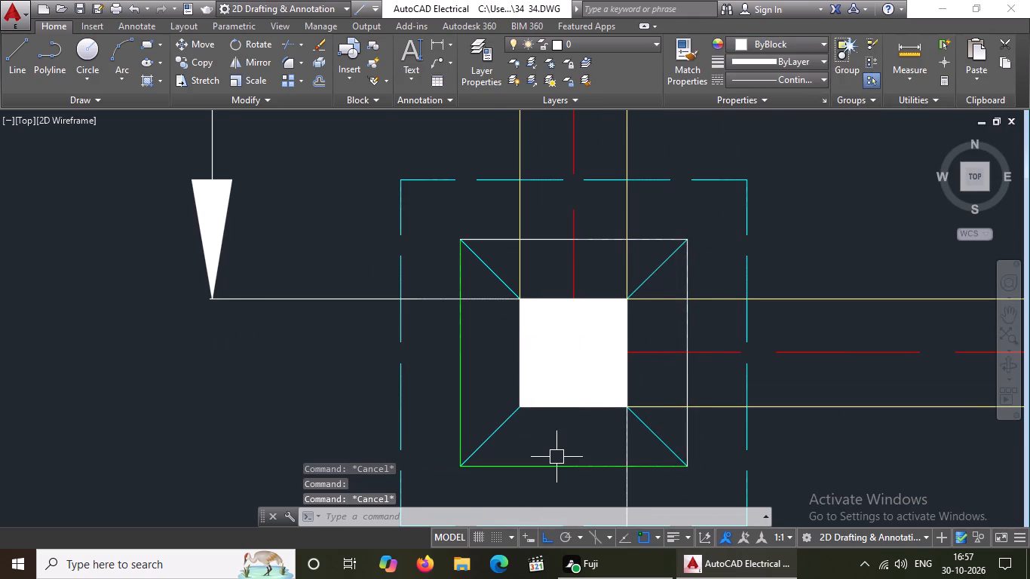
Set the south and west green outline lines of that same footing at the south end of the 11'-6" span to ByBlock.
click(556, 470)
click(780, 44)
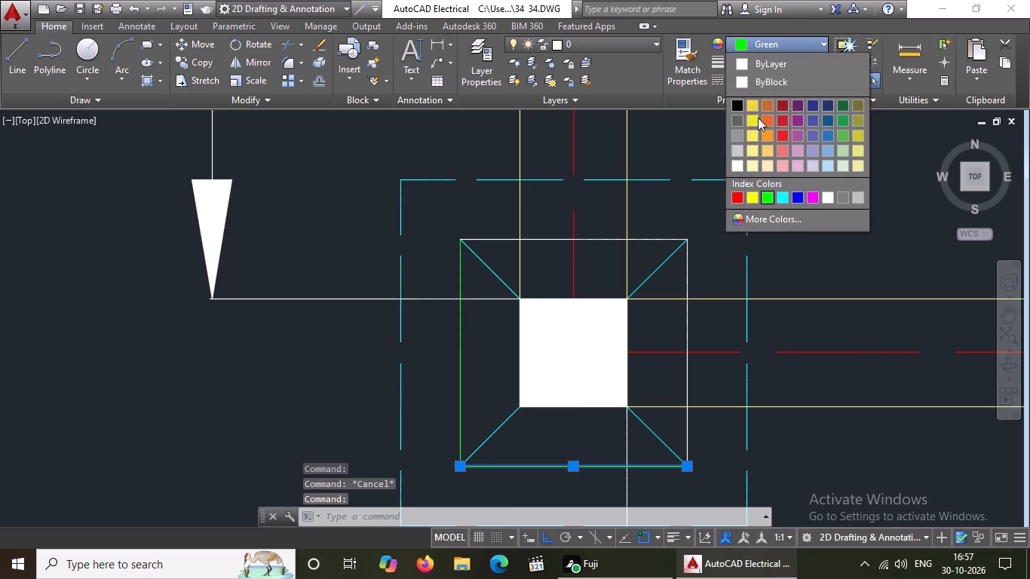
click(759, 84)
key(Escape)
drag(470, 391, 467, 401)
click(455, 413)
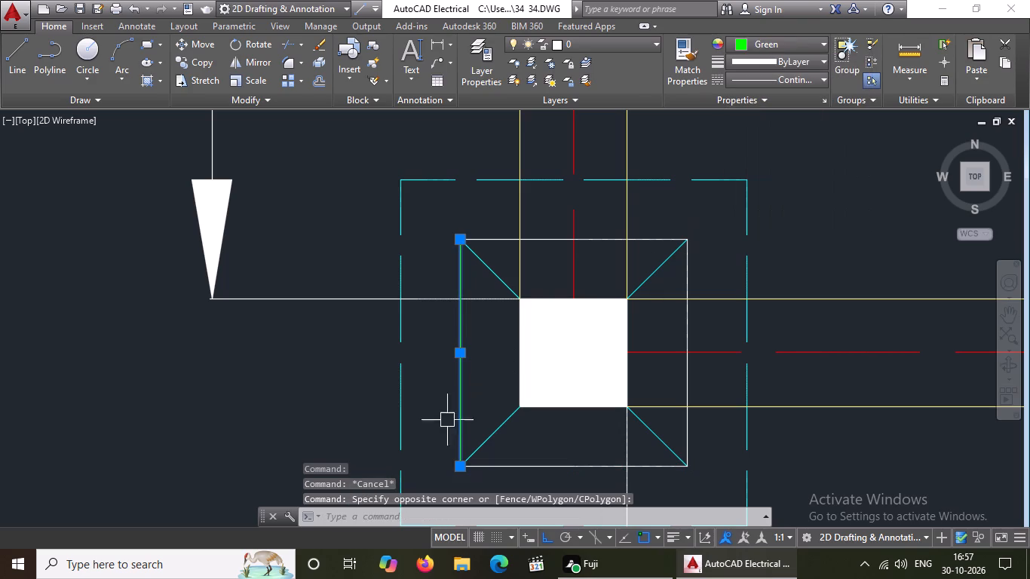
click(805, 47)
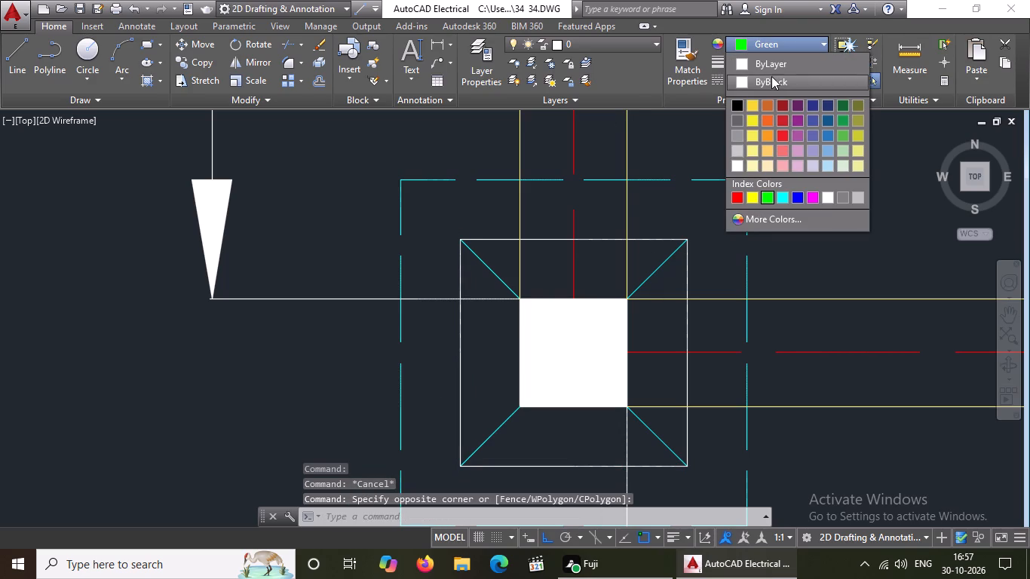
click(771, 76)
key(Escape)
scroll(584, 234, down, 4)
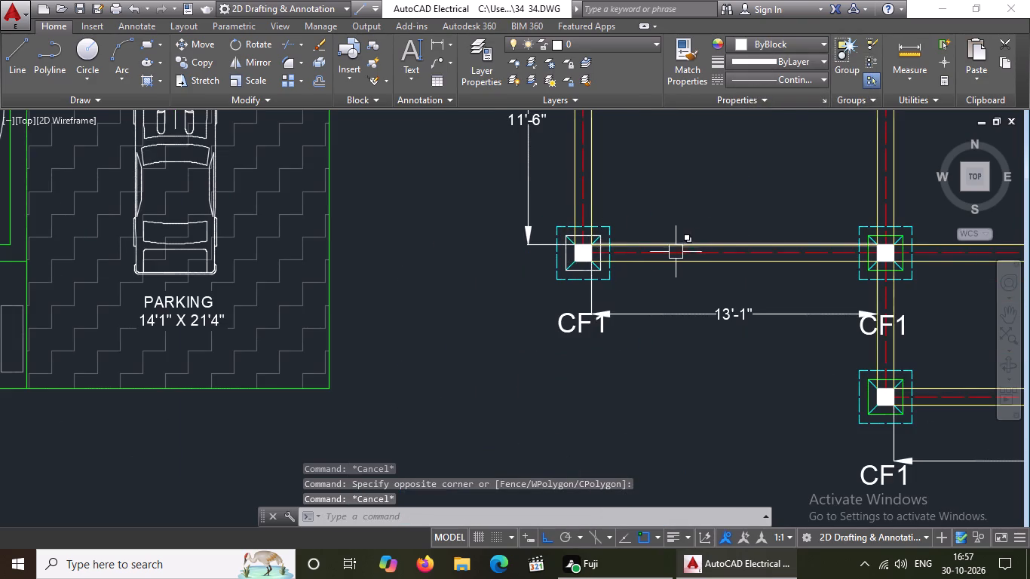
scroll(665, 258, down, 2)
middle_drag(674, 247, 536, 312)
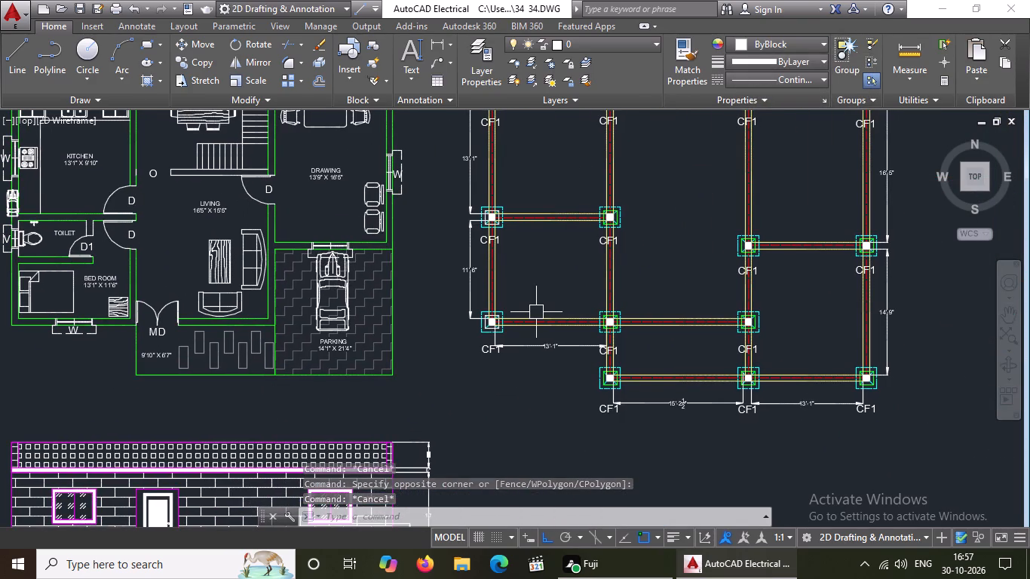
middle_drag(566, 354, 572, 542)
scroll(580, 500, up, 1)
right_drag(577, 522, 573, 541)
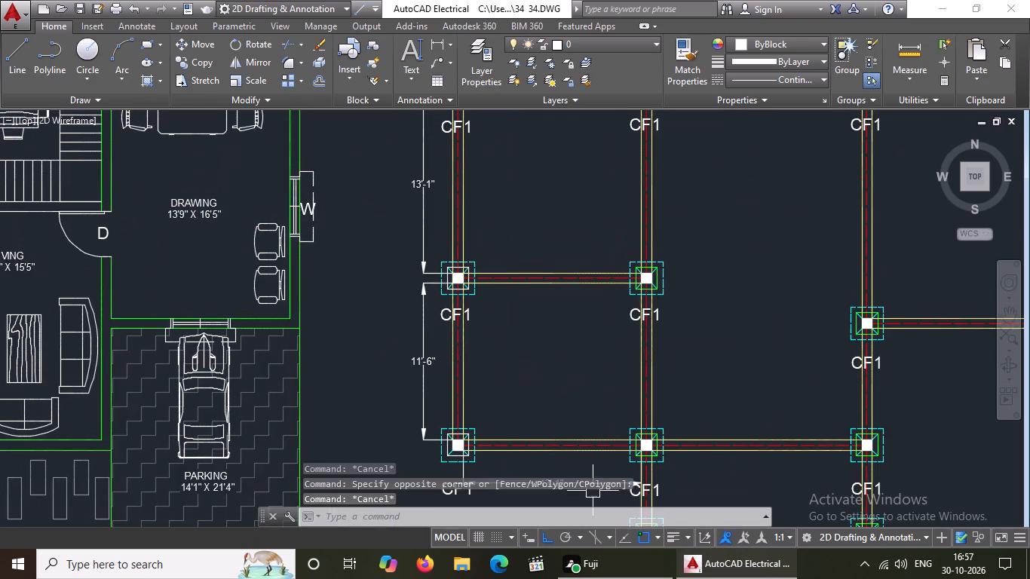
Examine the CF1 footings along the north row and the grid below for outlines that are still green.
scroll(630, 346, down, 4)
scroll(619, 275, up, 5)
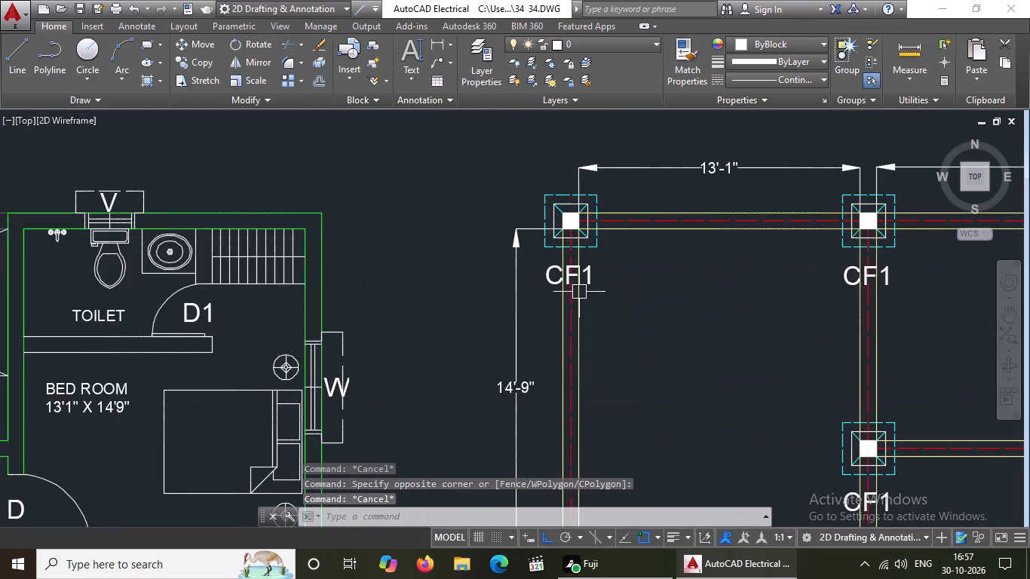
scroll(579, 292, down, 3)
scroll(642, 289, up, 4)
scroll(644, 286, down, 2)
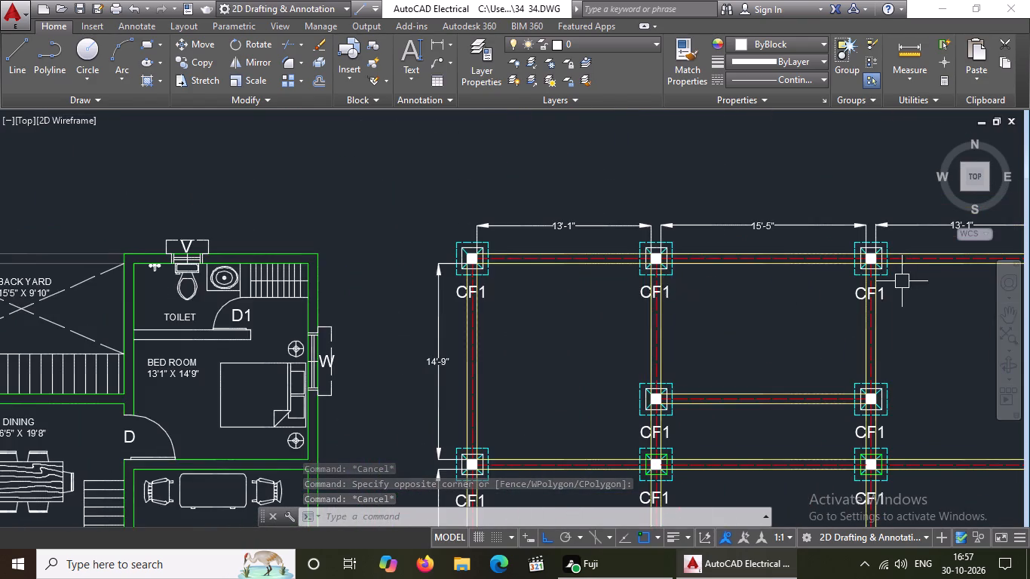
scroll(900, 280, up, 4)
scroll(821, 279, down, 4)
scroll(946, 279, up, 3)
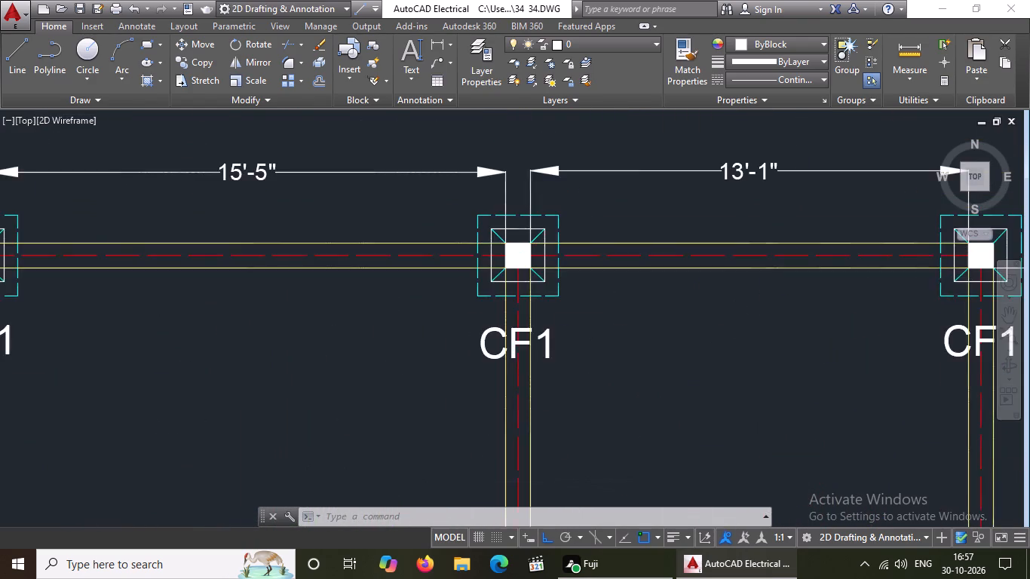
scroll(932, 282, down, 3)
scroll(556, 479, up, 3)
scroll(572, 442, down, 3)
scroll(764, 436, up, 2)
scroll(694, 314, down, 3)
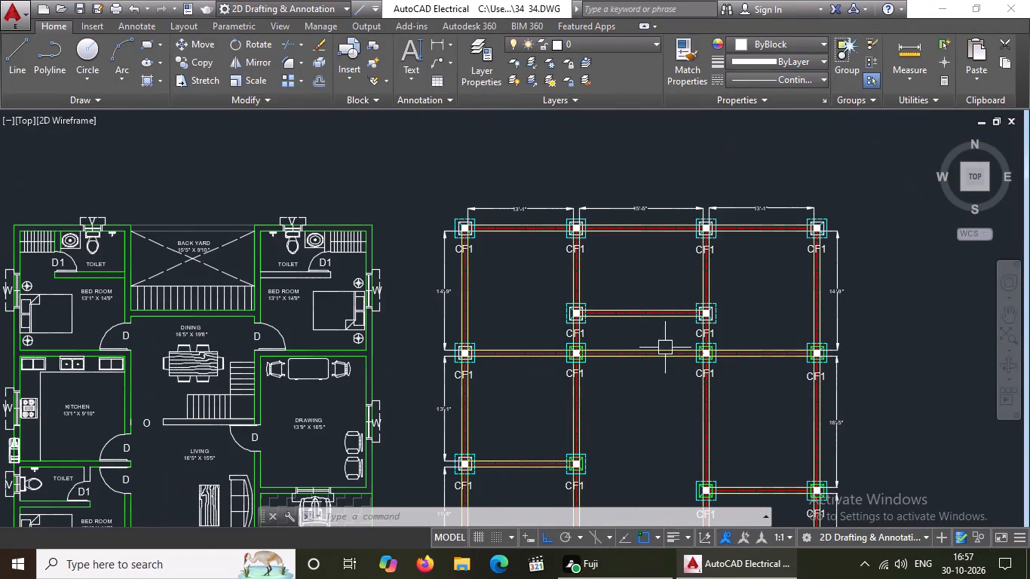
Set the south and west green outline lines of the CF1 footing on the second column line, between the 14'-9" and 13'-1" spans, to ByBlock.
scroll(490, 348, up, 3)
scroll(876, 433, up, 2)
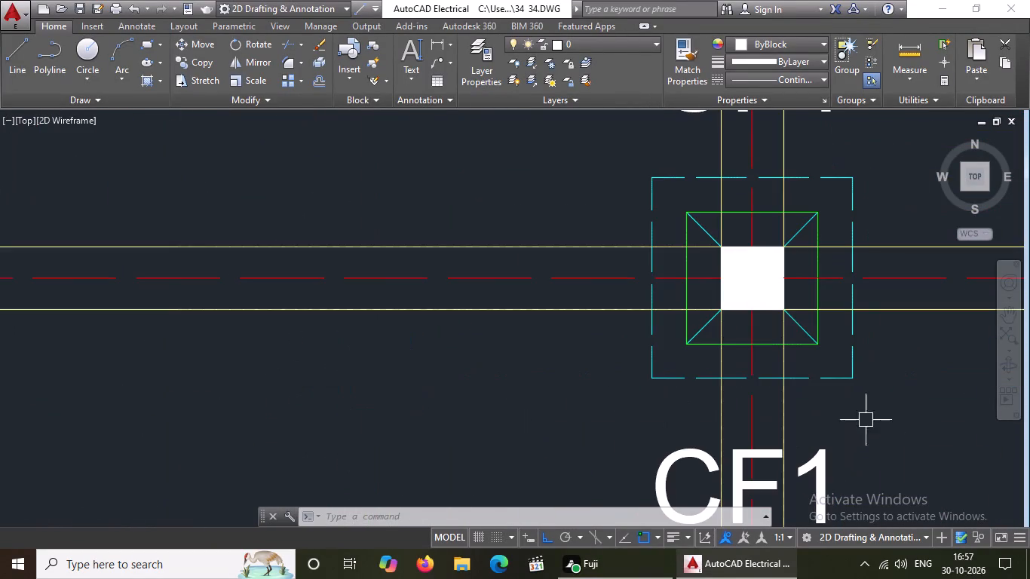
click(767, 346)
click(816, 44)
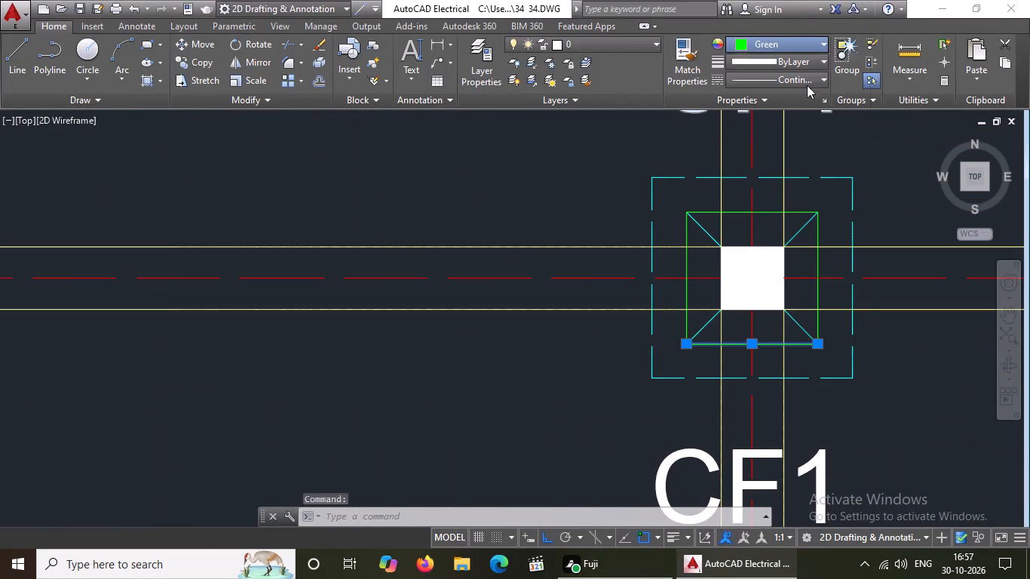
click(759, 74)
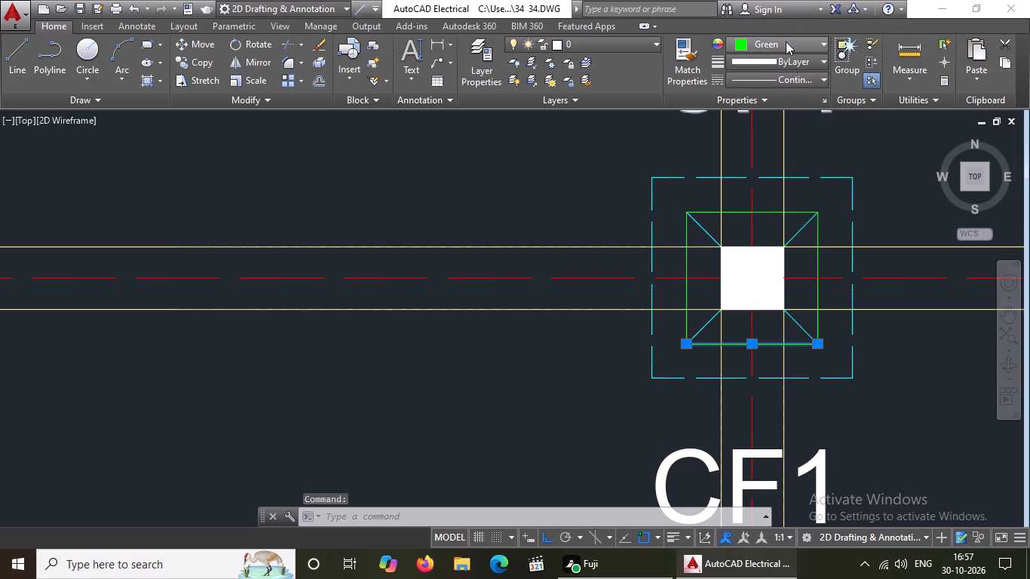
click(786, 41)
click(760, 81)
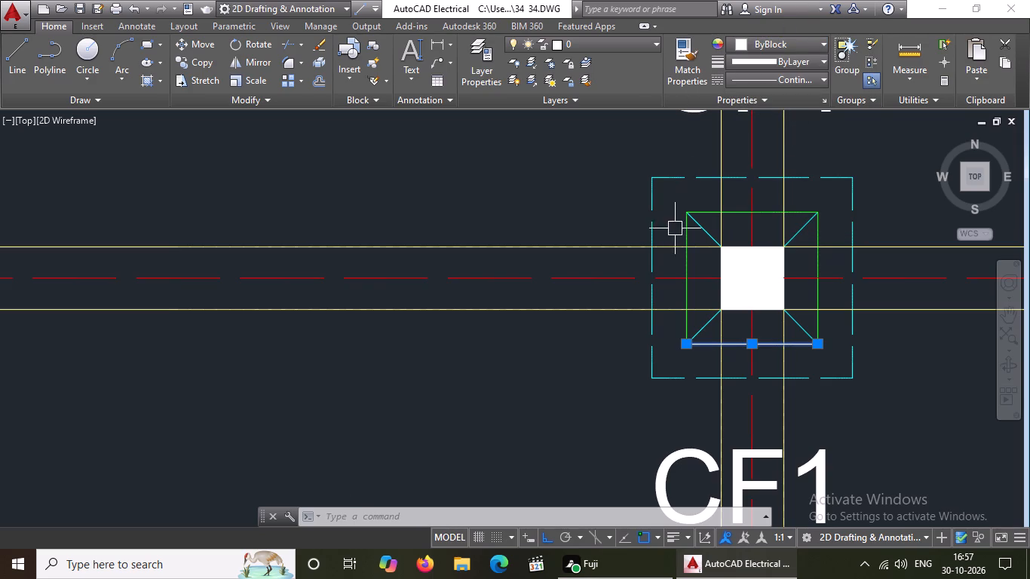
click(691, 261)
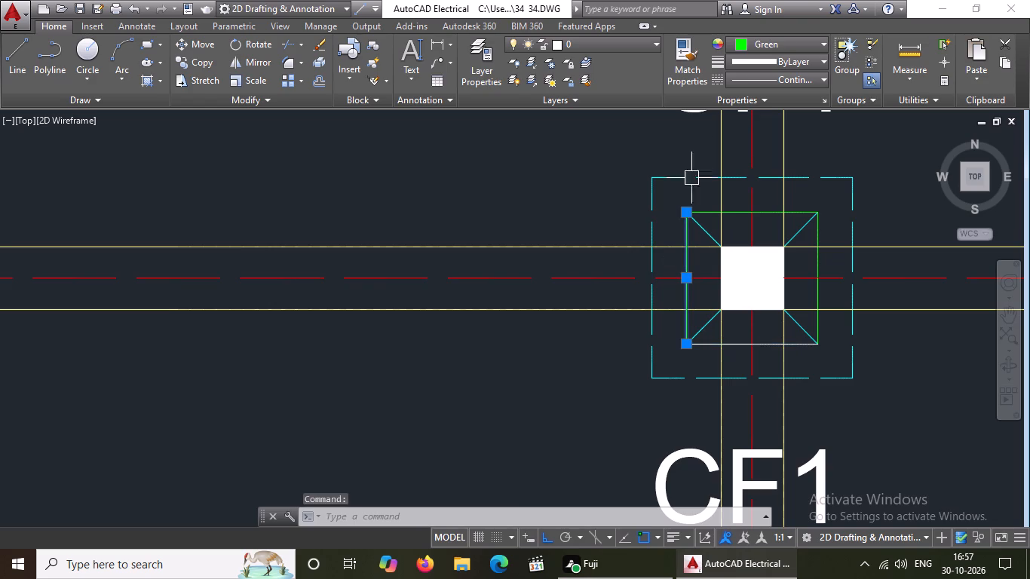
click(765, 35)
click(764, 47)
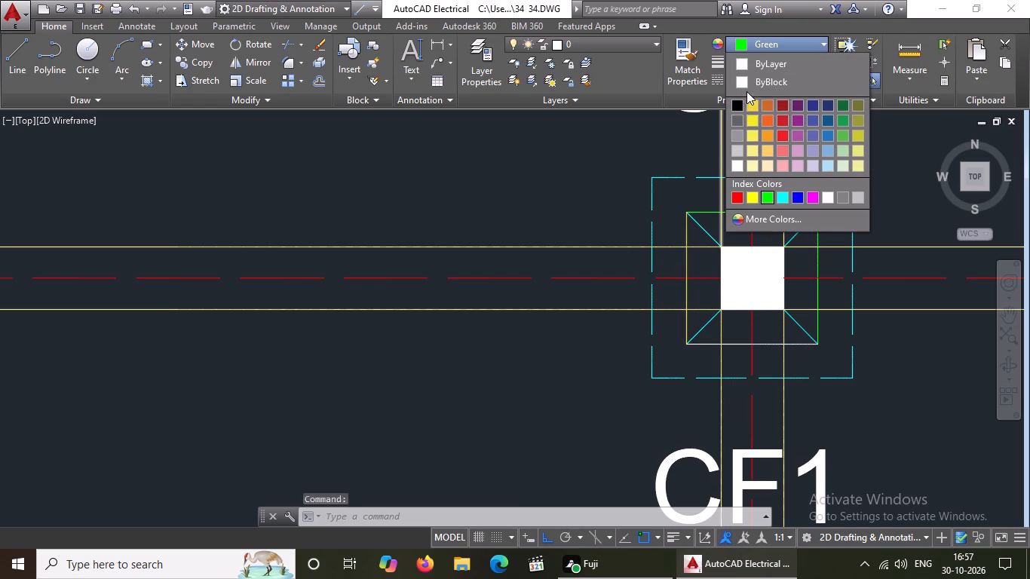
click(752, 84)
key(Escape)
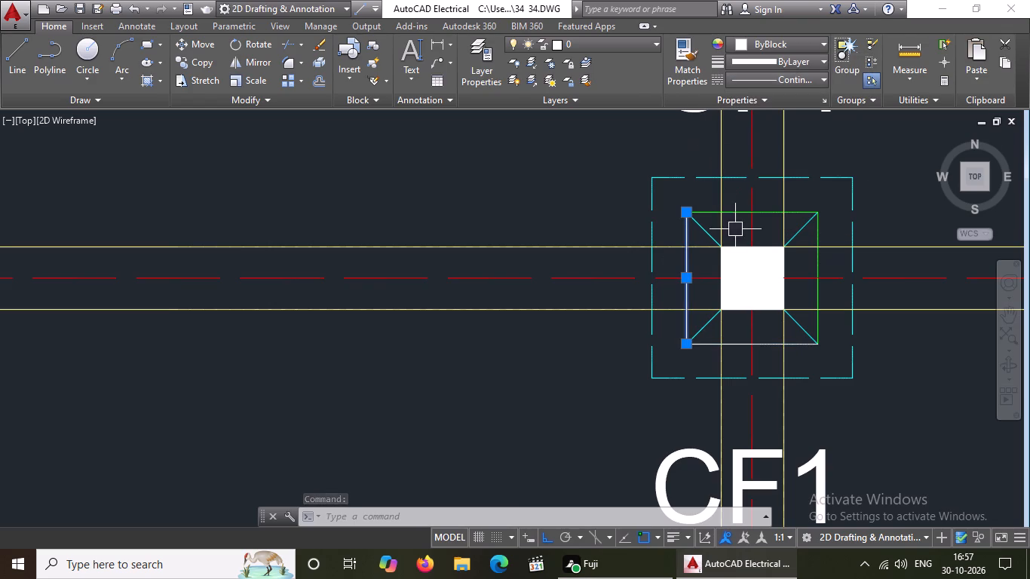
Set the north and east green outline lines of that same second-column footing to ByBlock.
click(733, 210)
click(765, 42)
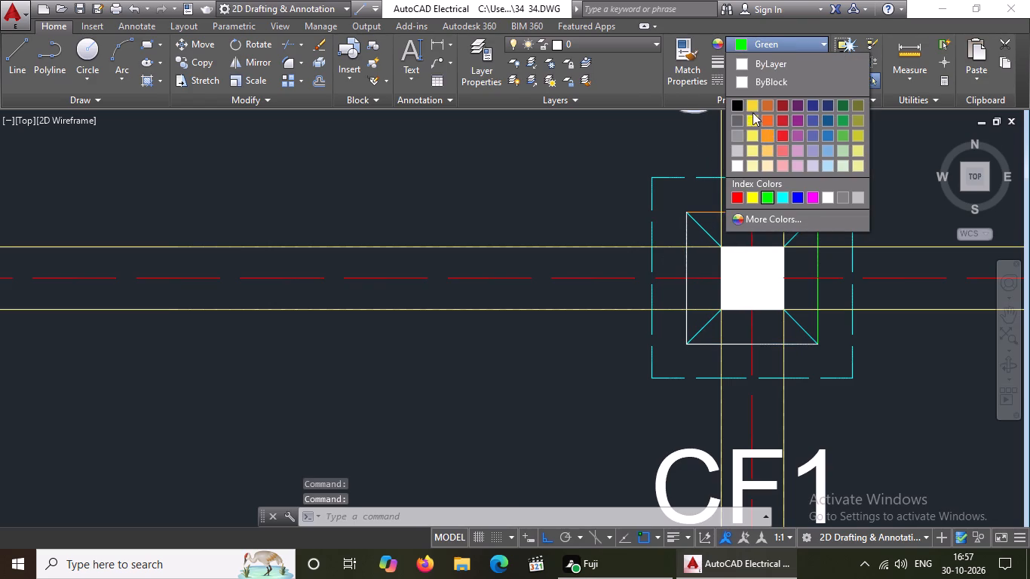
click(753, 81)
key(Escape)
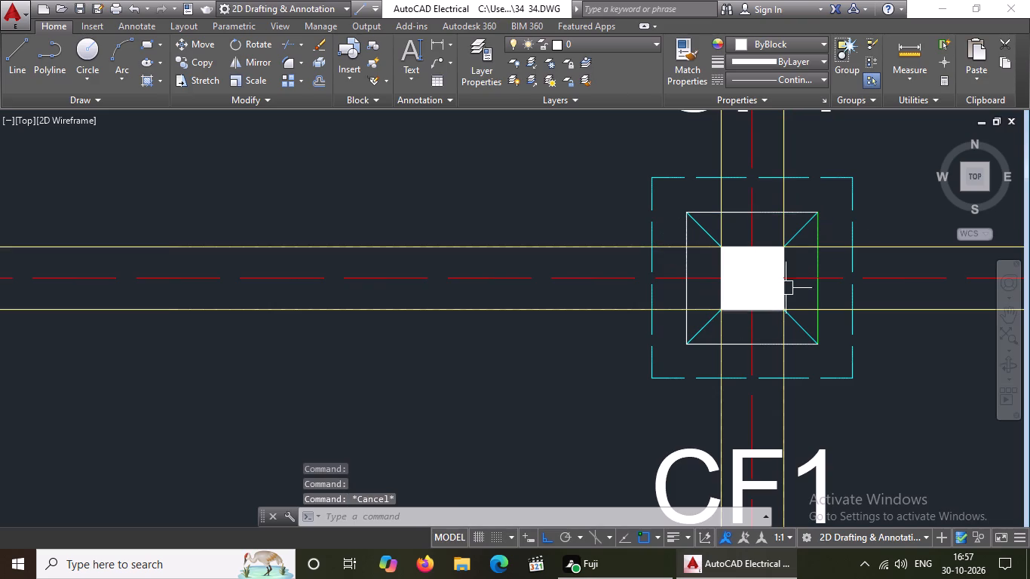
click(816, 262)
click(788, 42)
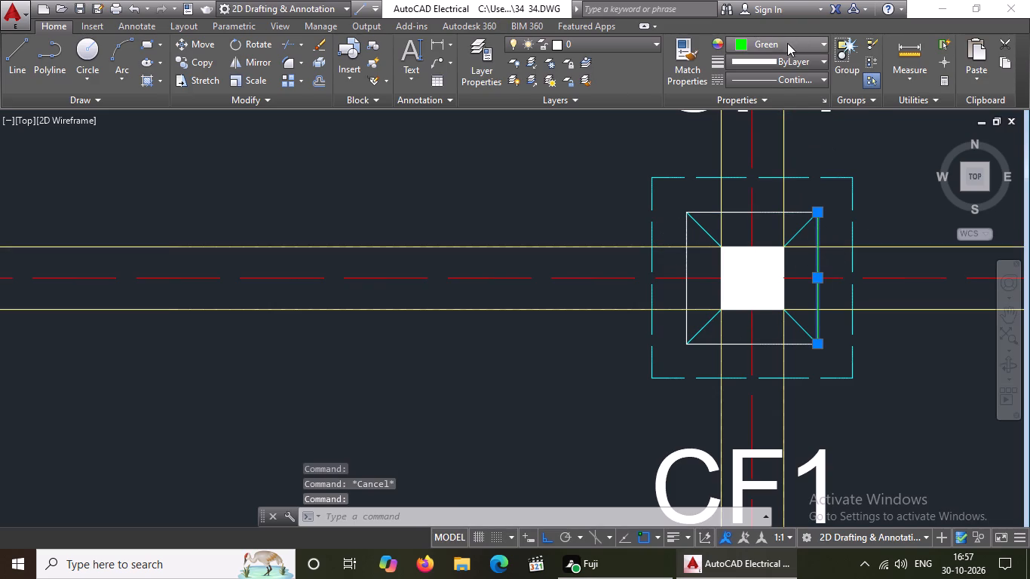
click(764, 81)
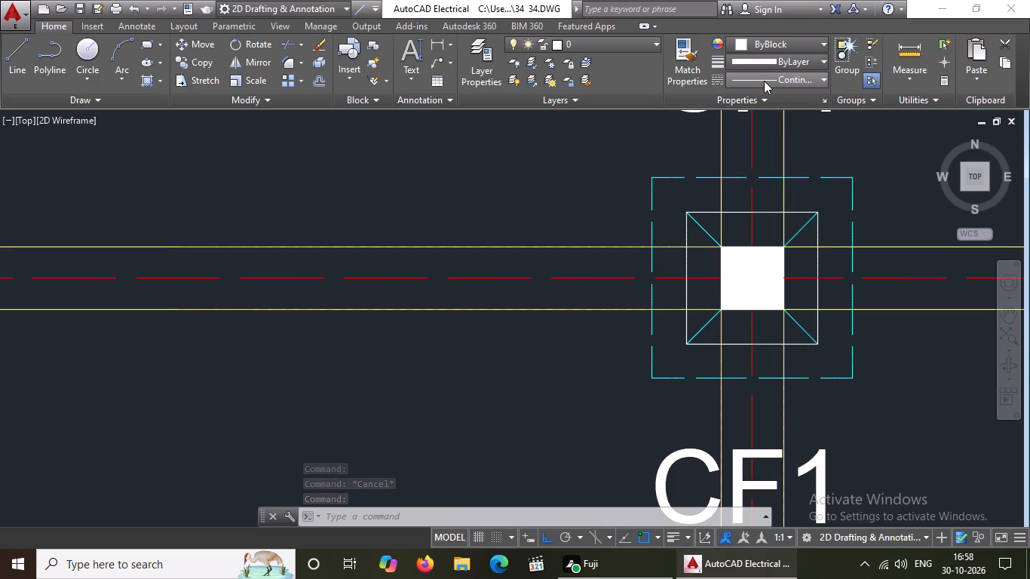
key(Escape)
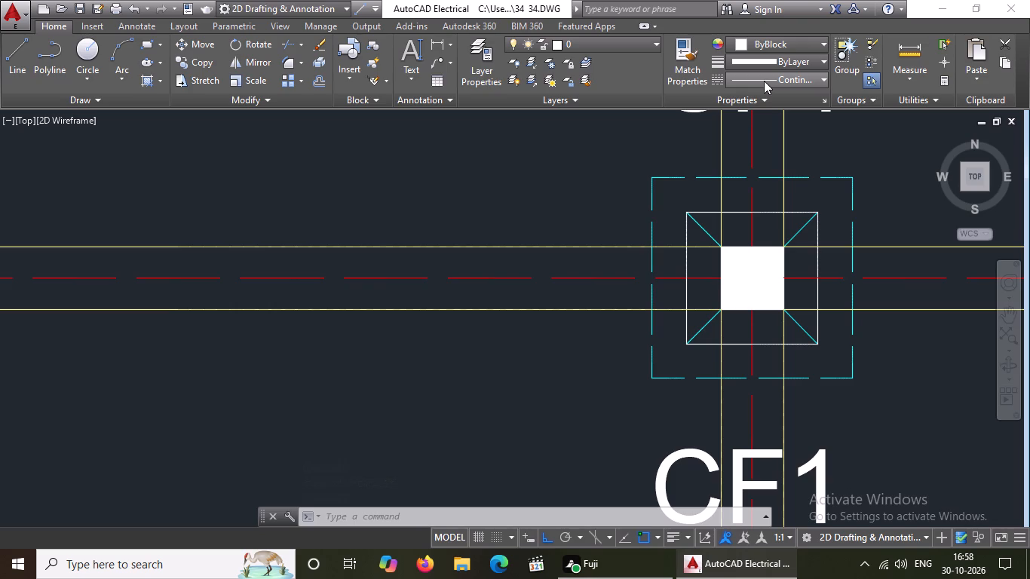
scroll(663, 179, down, 4)
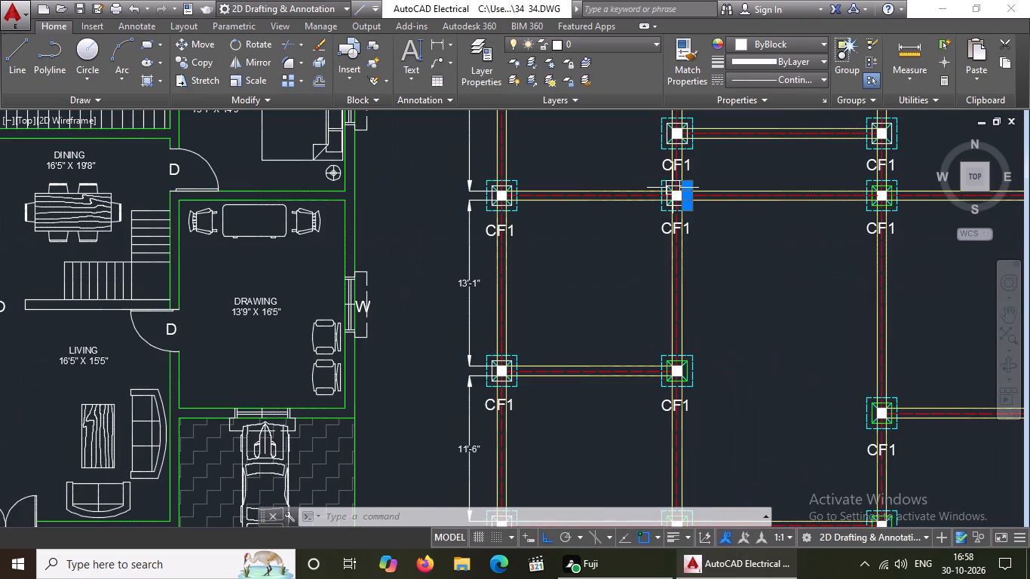
key(Escape)
Set the south and west green outline lines of the CF1 footing on the third column line in the same row to ByBlock.
middle_drag(707, 243, 698, 260)
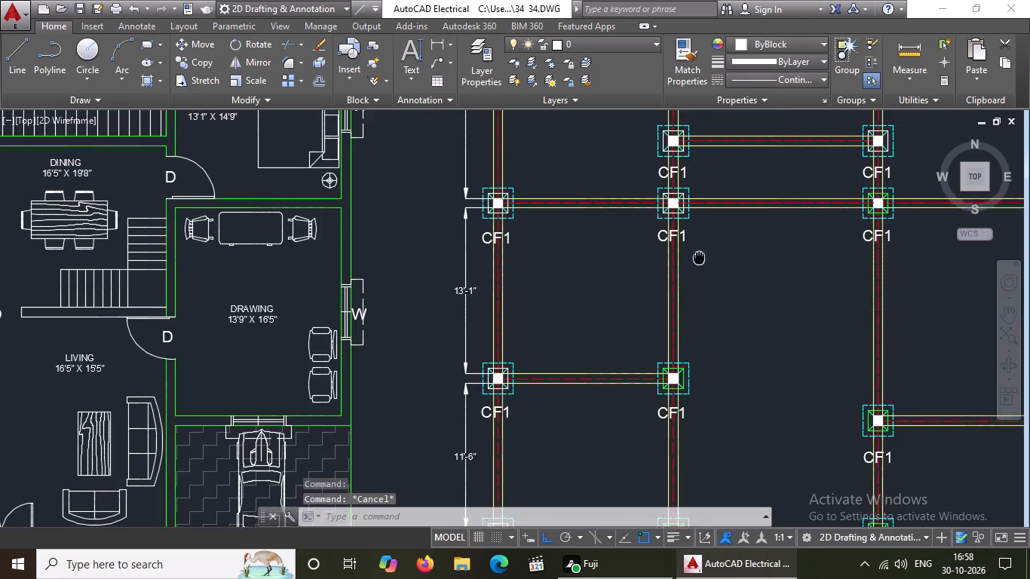
middle_drag(698, 260, 545, 375)
scroll(544, 346, up, 2)
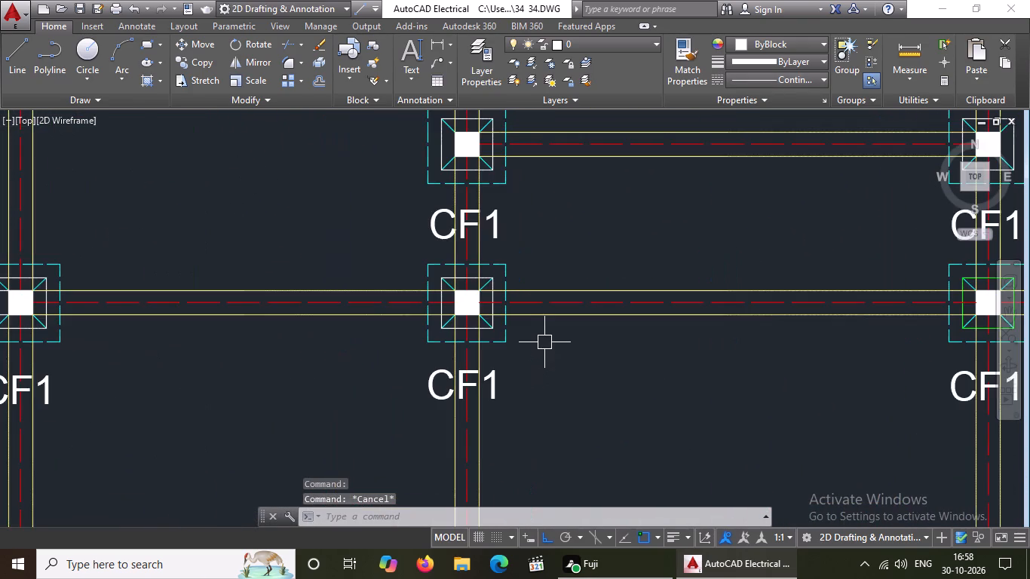
scroll(546, 339, down, 2)
scroll(785, 335, up, 3)
scroll(534, 322, up, 1)
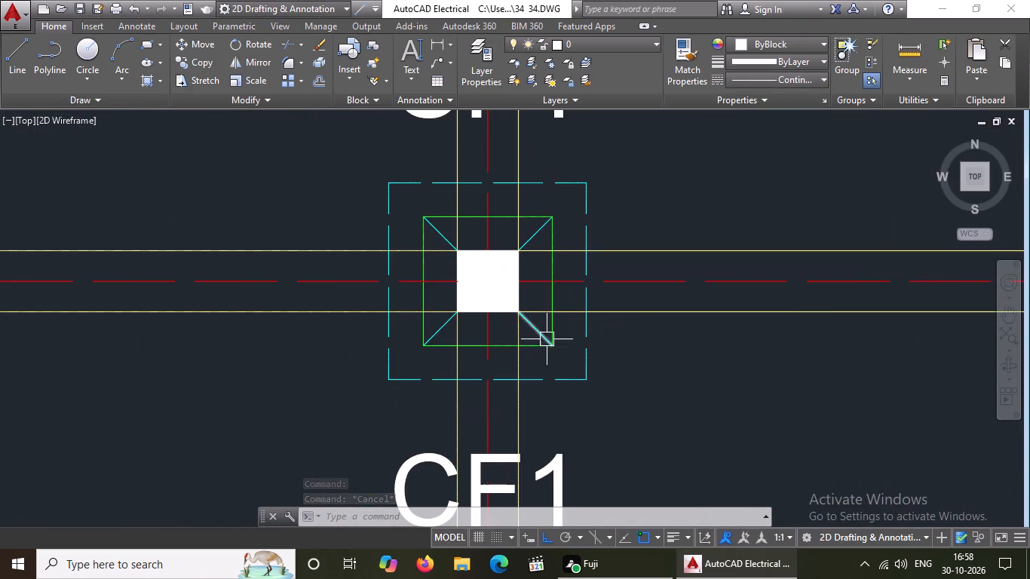
scroll(547, 341, up, 3)
scroll(643, 329, down, 4)
scroll(604, 337, up, 3)
drag(680, 348, 680, 347)
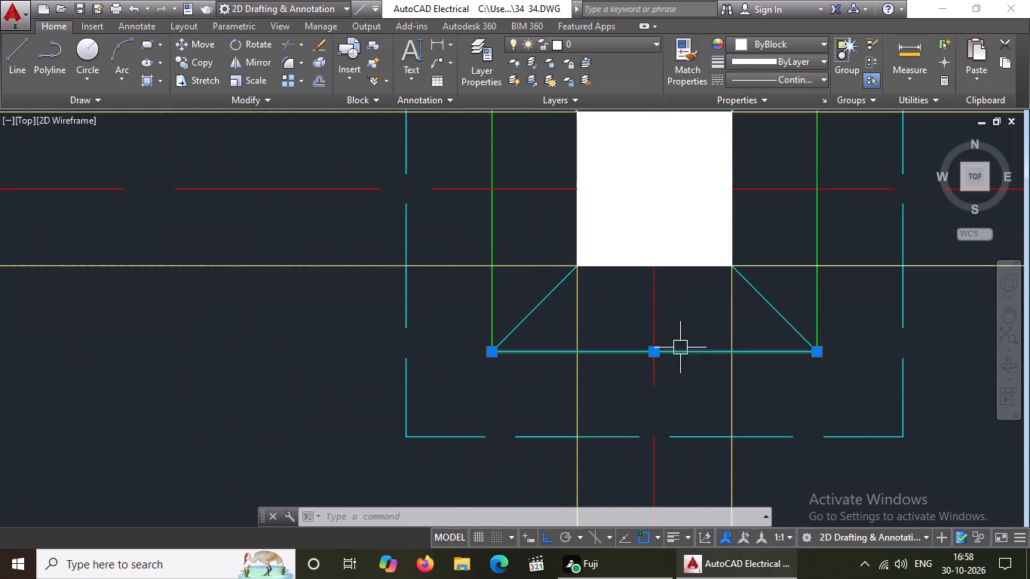
drag(680, 347, 690, 349)
click(763, 44)
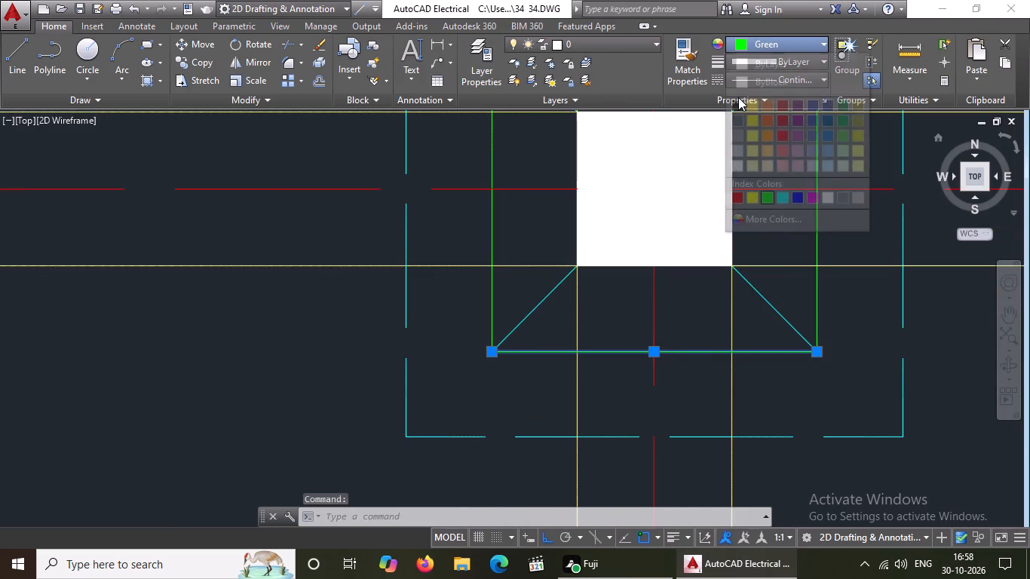
click(767, 81)
key(Escape)
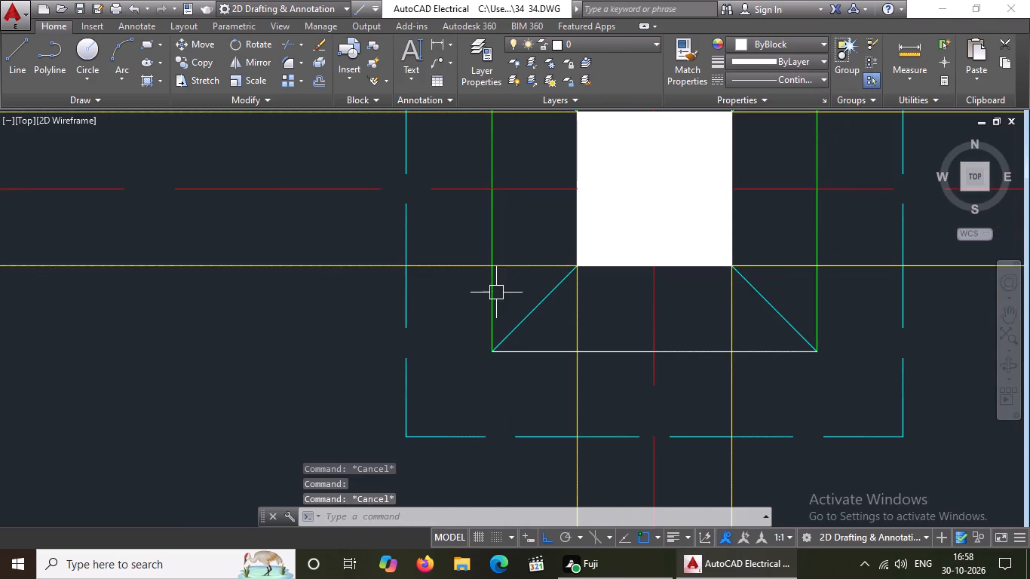
drag(496, 293, 486, 298)
click(467, 310)
click(481, 281)
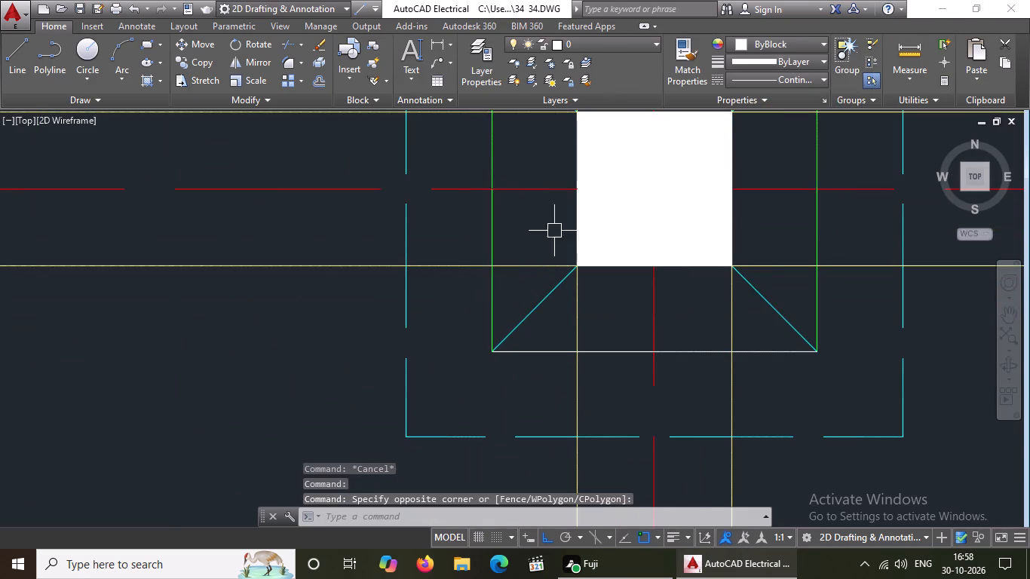
click(493, 283)
click(771, 41)
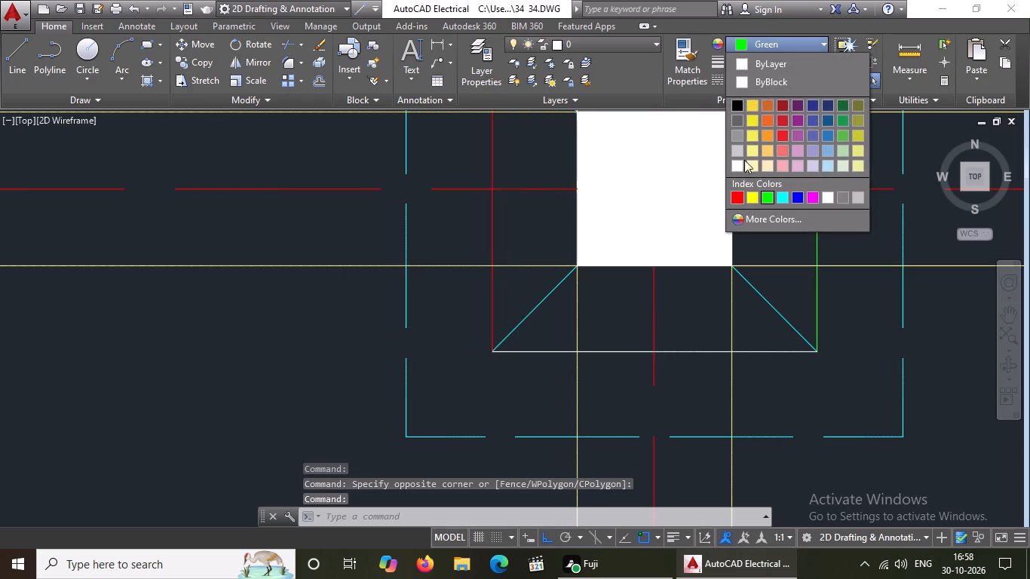
click(766, 83)
key(Escape)
Set the north and east green outline lines of that same third-column footing to ByBlock.
scroll(640, 261, down, 2)
scroll(654, 173, up, 1)
click(655, 173)
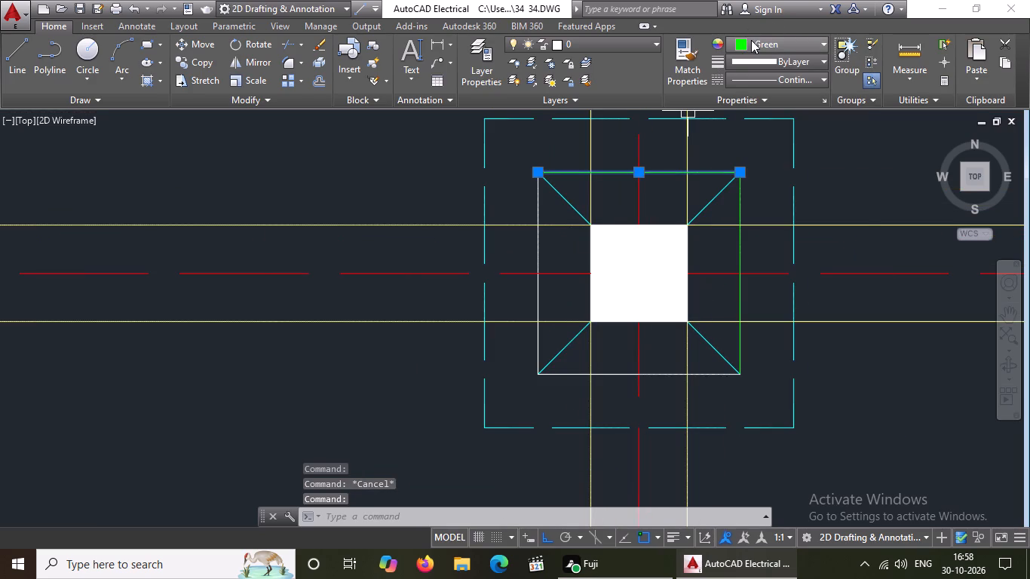
click(752, 41)
click(753, 84)
key(Escape)
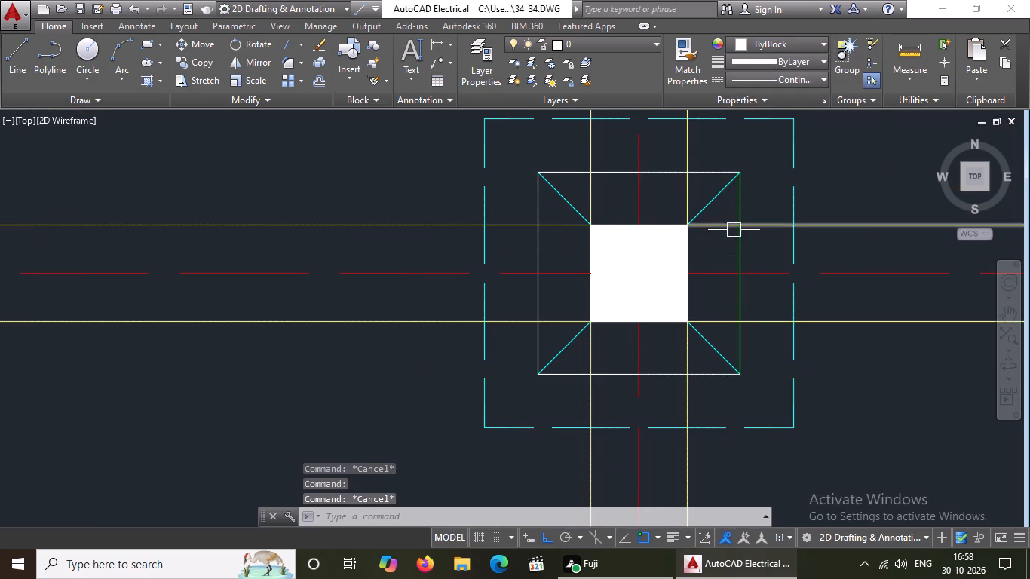
click(738, 239)
click(763, 43)
click(762, 82)
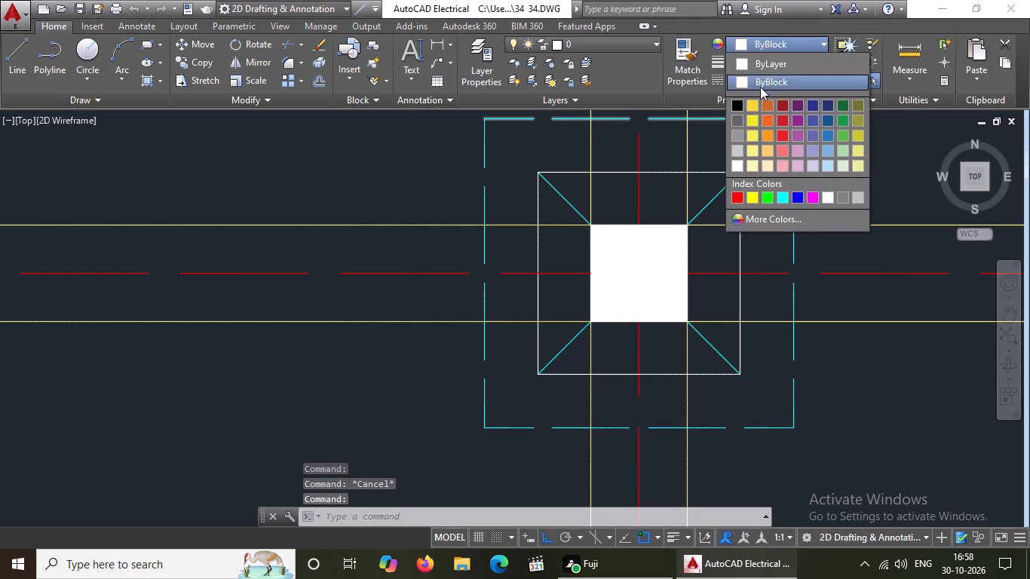
key(Escape)
Set the east and north green outline lines of the east-edge CF1 footing between the 14'-9" and 16'-5" spans to ByBlock.
scroll(599, 274, down, 5)
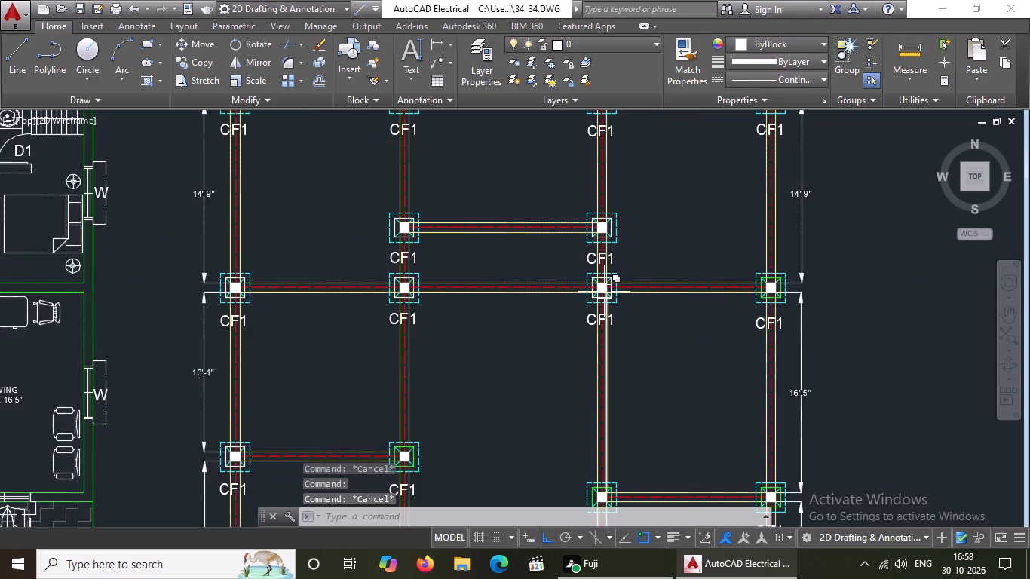
scroll(743, 309, up, 2)
scroll(834, 270, down, 2)
scroll(845, 264, up, 3)
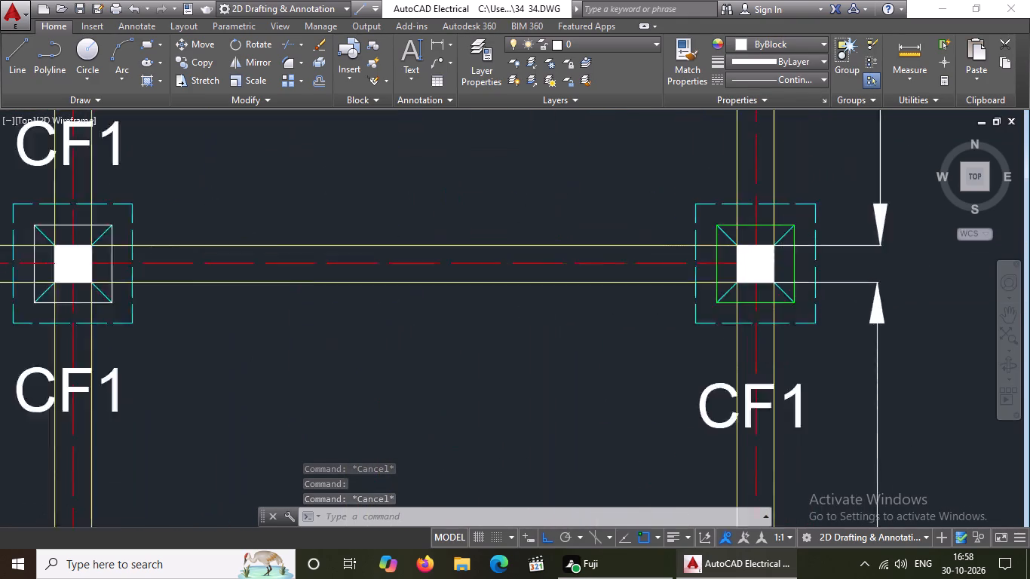
scroll(833, 260, up, 2)
click(738, 268)
click(725, 274)
click(790, 47)
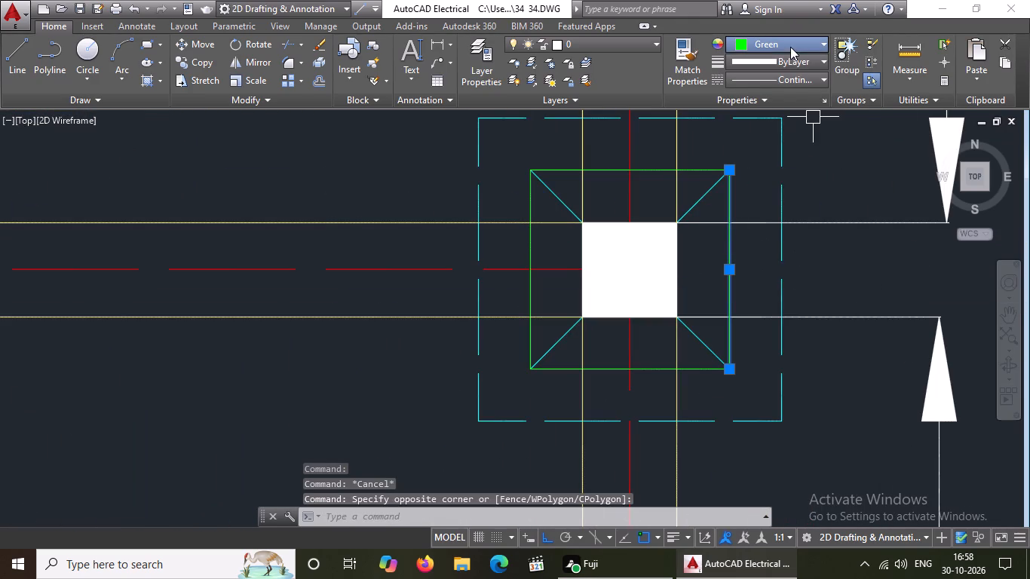
click(771, 81)
key(Escape)
click(637, 167)
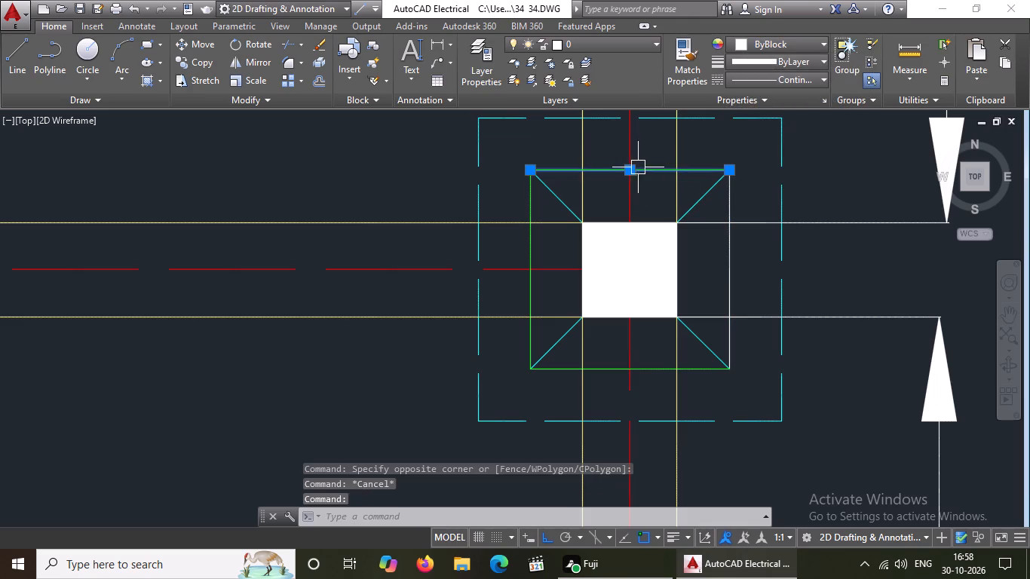
click(750, 41)
click(755, 86)
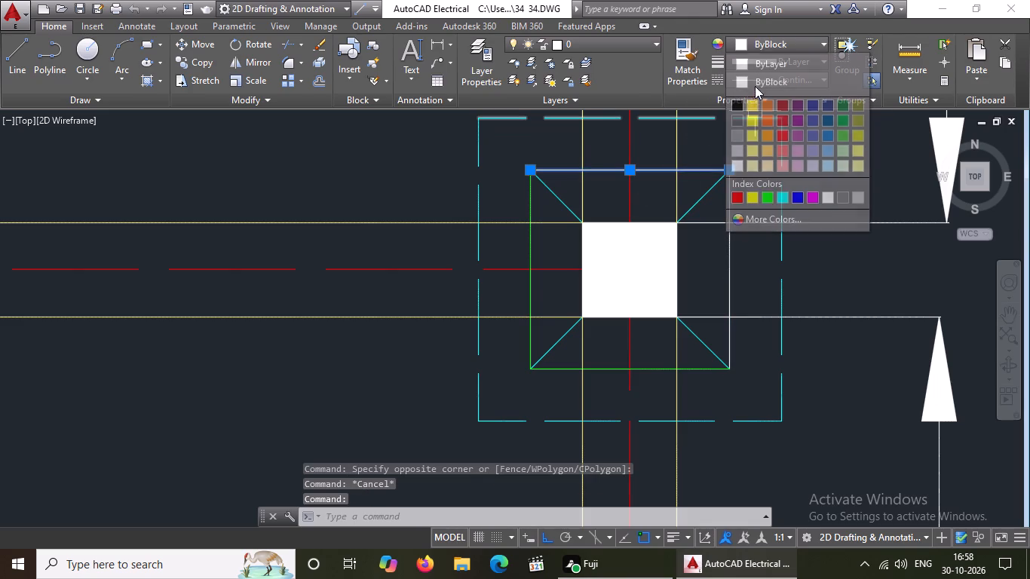
key(Escape)
Set the west green outline line of that same east-edge CF1 footing to ByBlock.
click(535, 247)
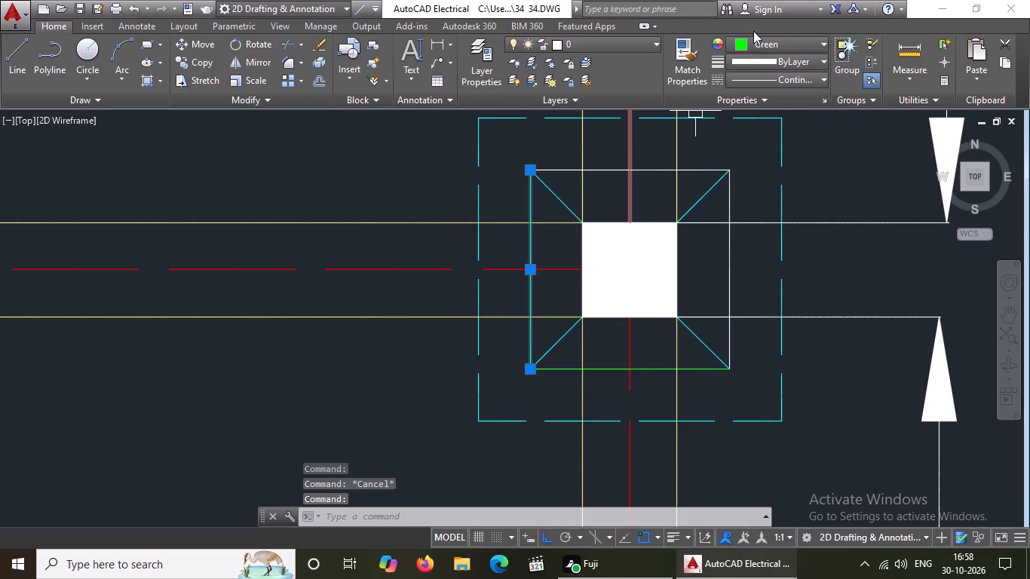
click(753, 40)
drag(755, 81, 760, 94)
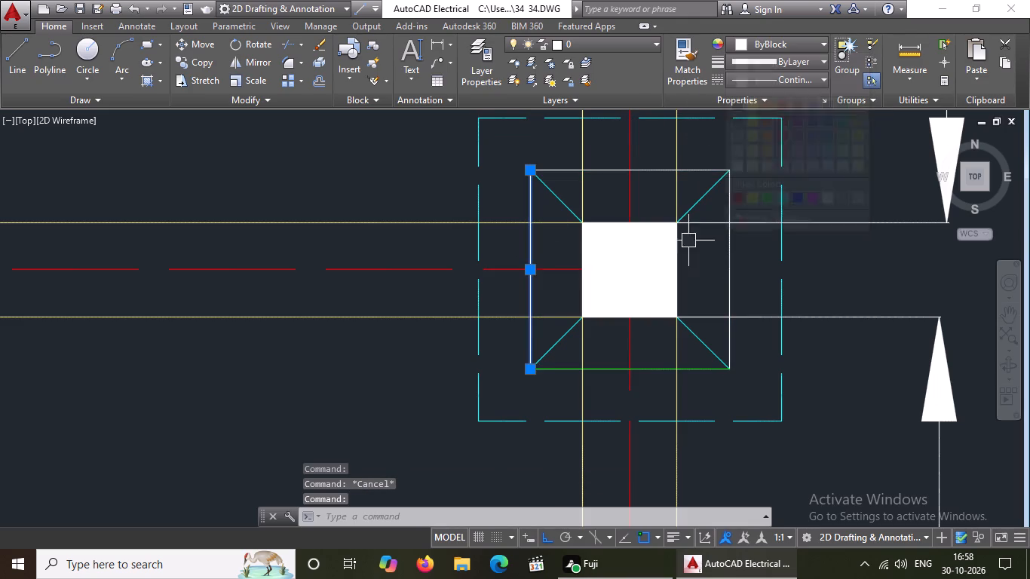
Set the south green outline line of the east-edge CF1 footing at the north end of the 16'-5" span to ByBlock.
key(Escape)
click(650, 369)
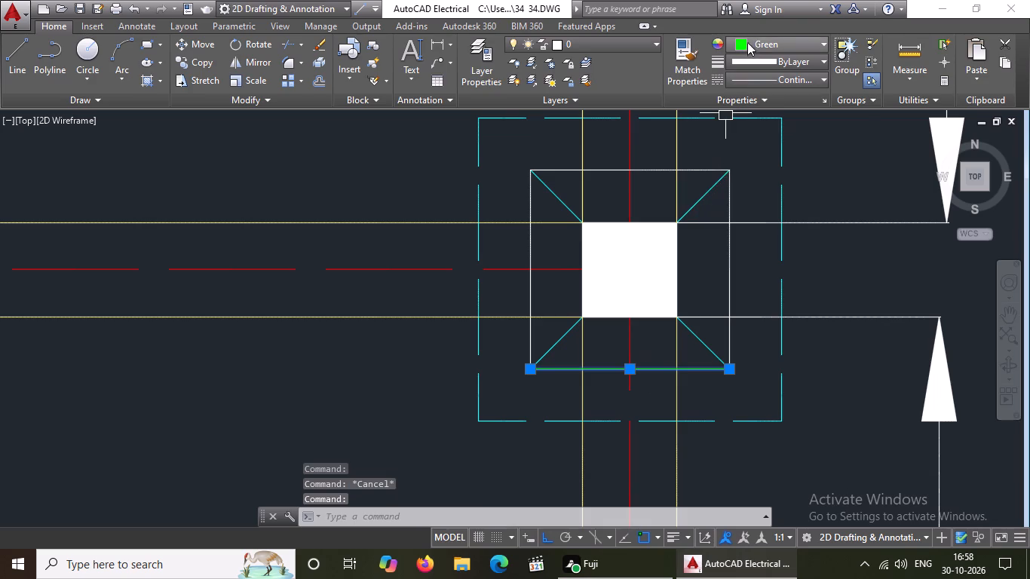
click(748, 42)
click(756, 83)
key(Escape)
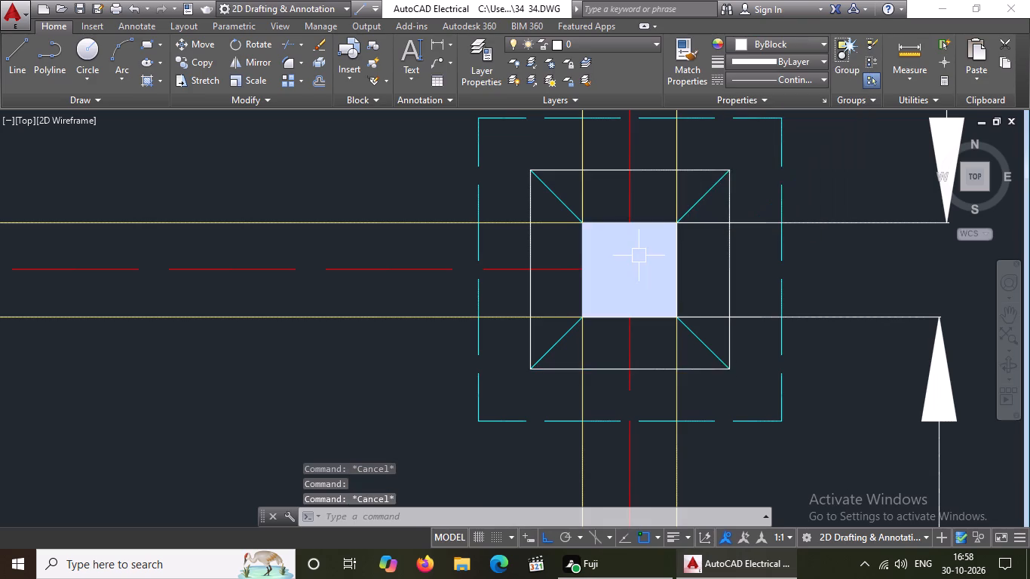
Set the east and north green outline lines of the second-column CF1 footing, in the row between the 13'-1" and 11'-6" spans, to ByBlock.
scroll(642, 253, down, 4)
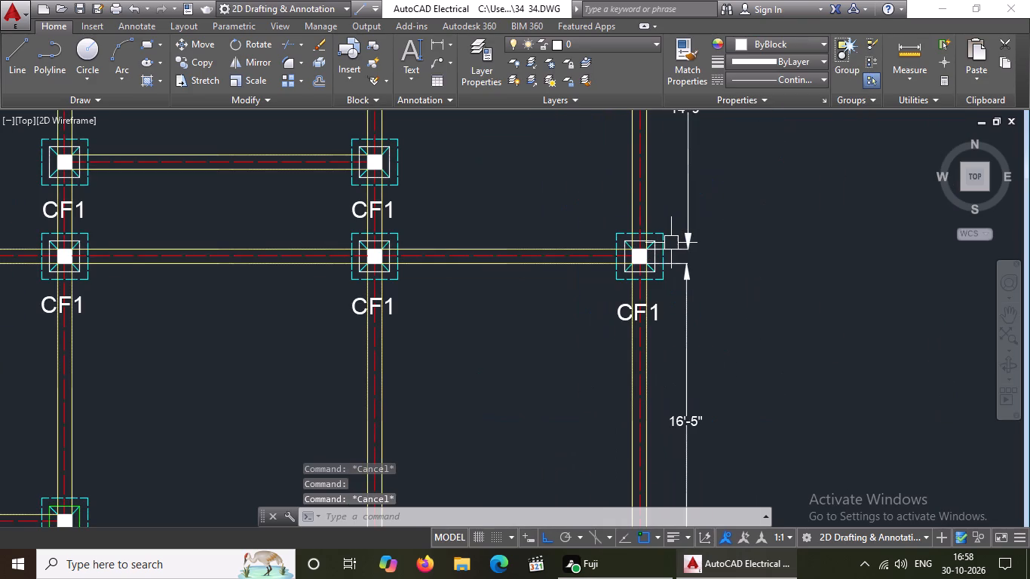
scroll(671, 243, down, 2)
scroll(376, 392, up, 2)
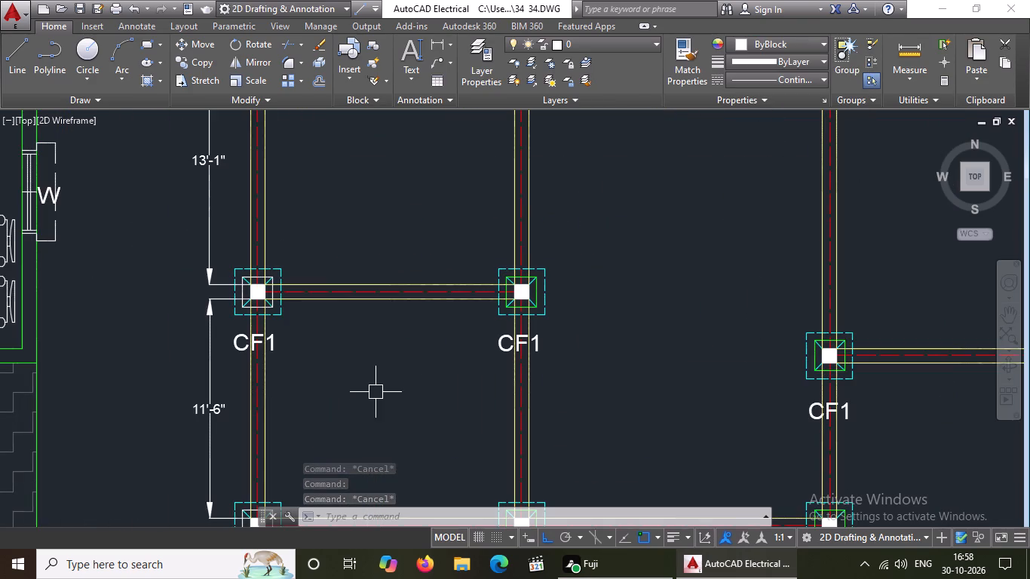
scroll(443, 351, down, 2)
scroll(477, 258, up, 3)
scroll(477, 258, down, 3)
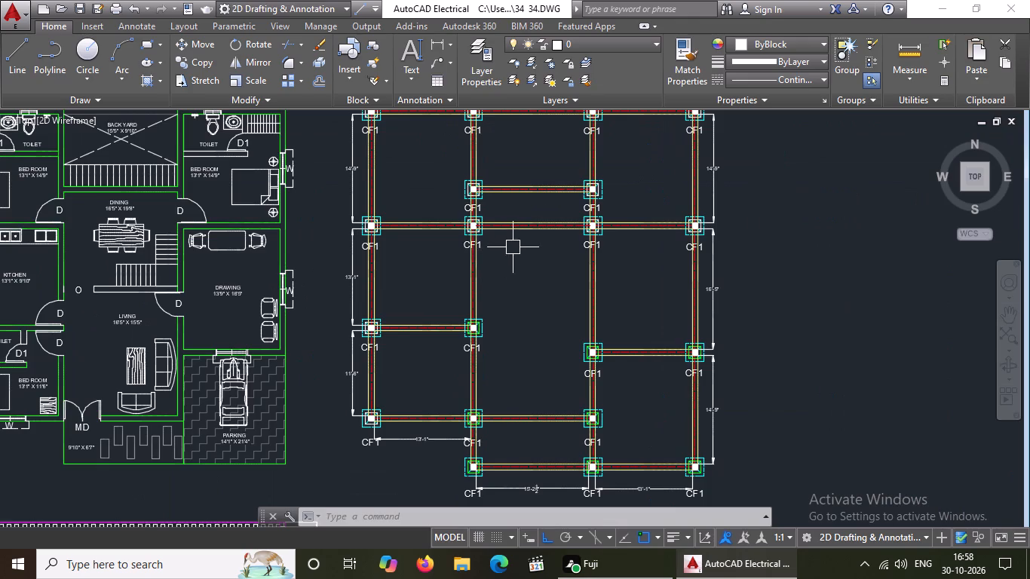
scroll(584, 228, up, 3)
scroll(587, 228, down, 2)
scroll(738, 238, up, 2)
scroll(738, 238, down, 2)
scroll(235, 435, up, 3)
scroll(249, 403, down, 1)
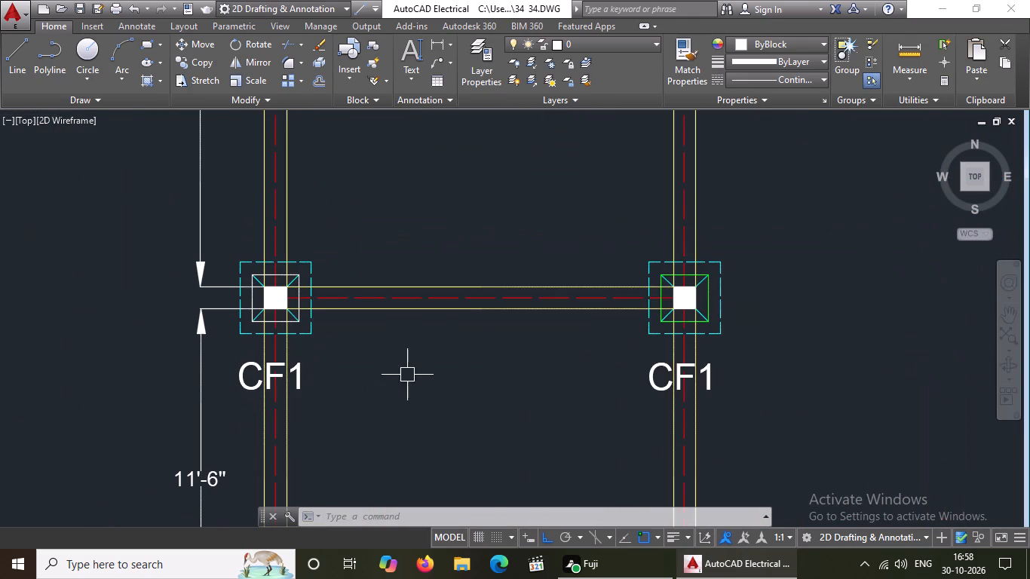
scroll(747, 308, up, 3)
click(638, 305)
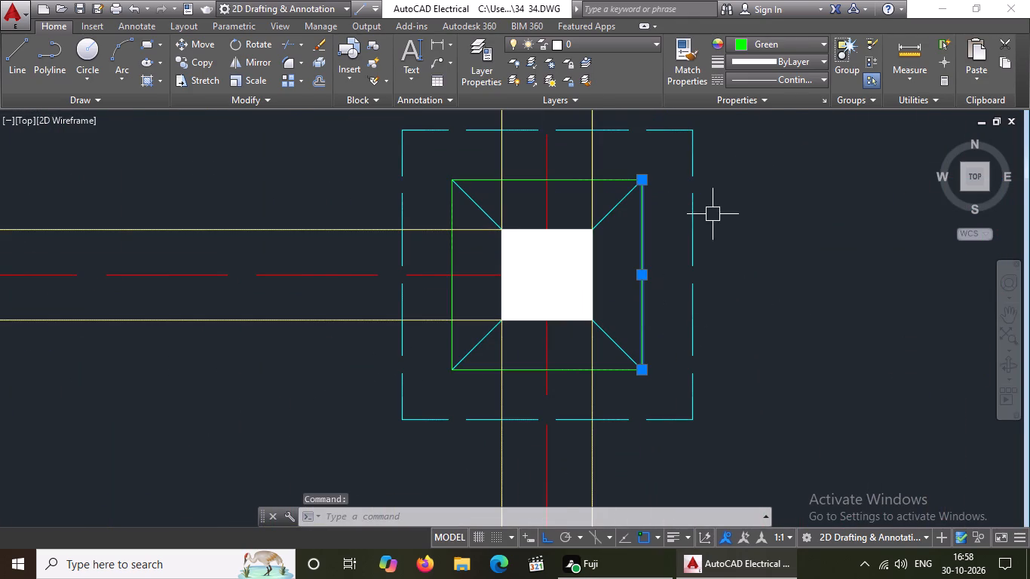
click(763, 49)
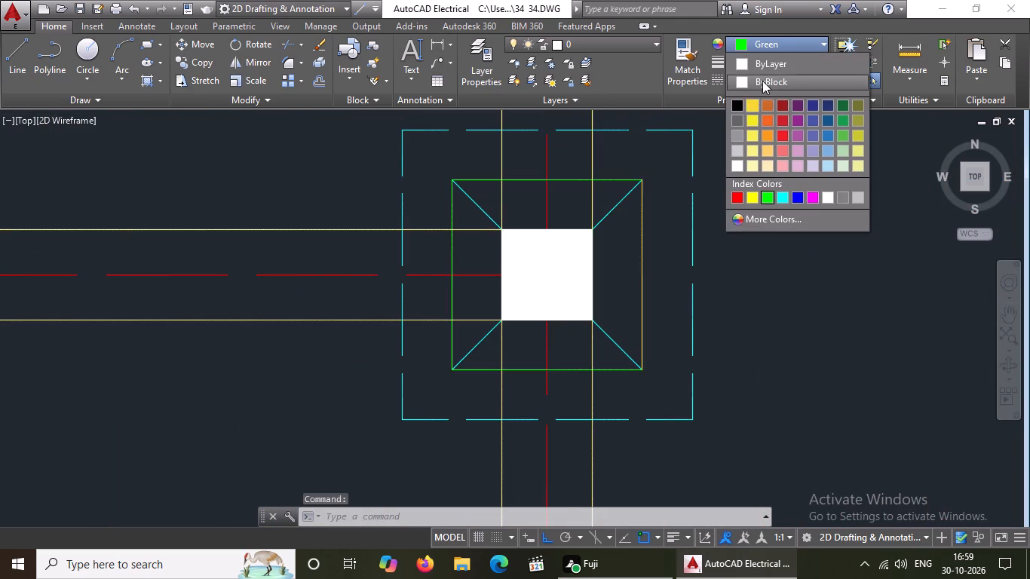
click(762, 81)
key(Escape)
click(561, 175)
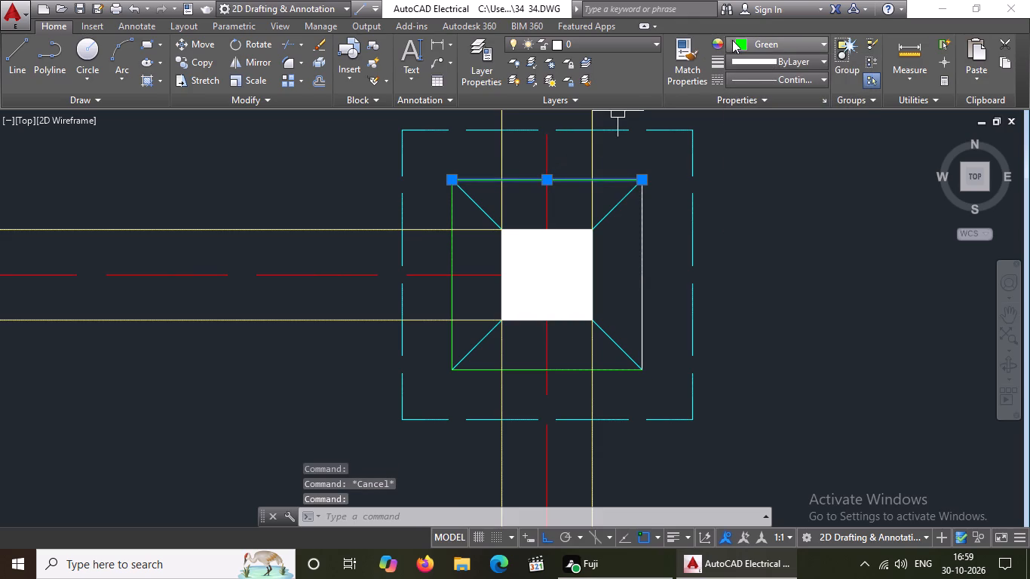
click(735, 45)
click(756, 86)
key(Escape)
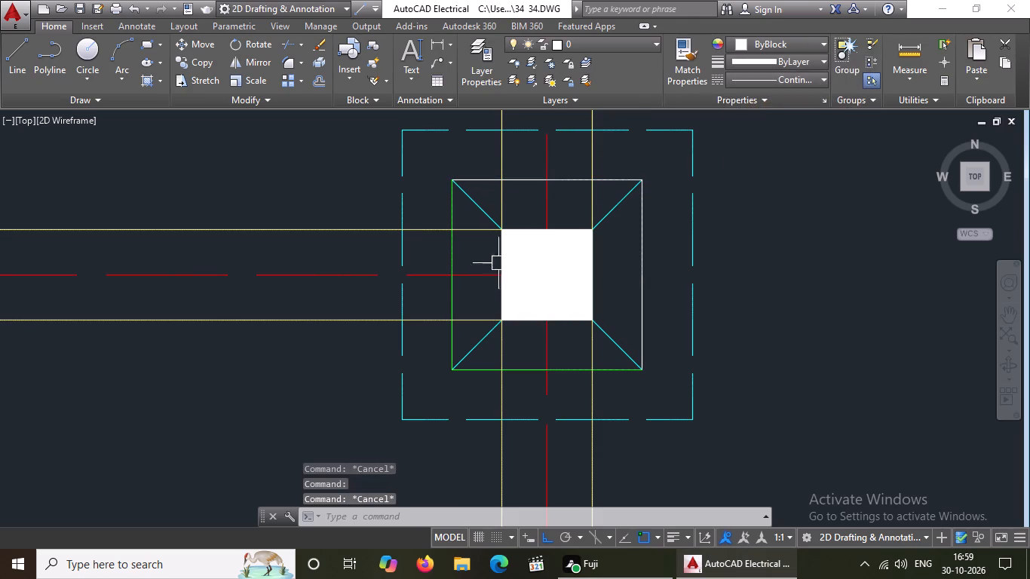
Set the west and south green outline lines of that same second-column footing to ByBlock.
click(472, 251)
click(428, 258)
click(744, 45)
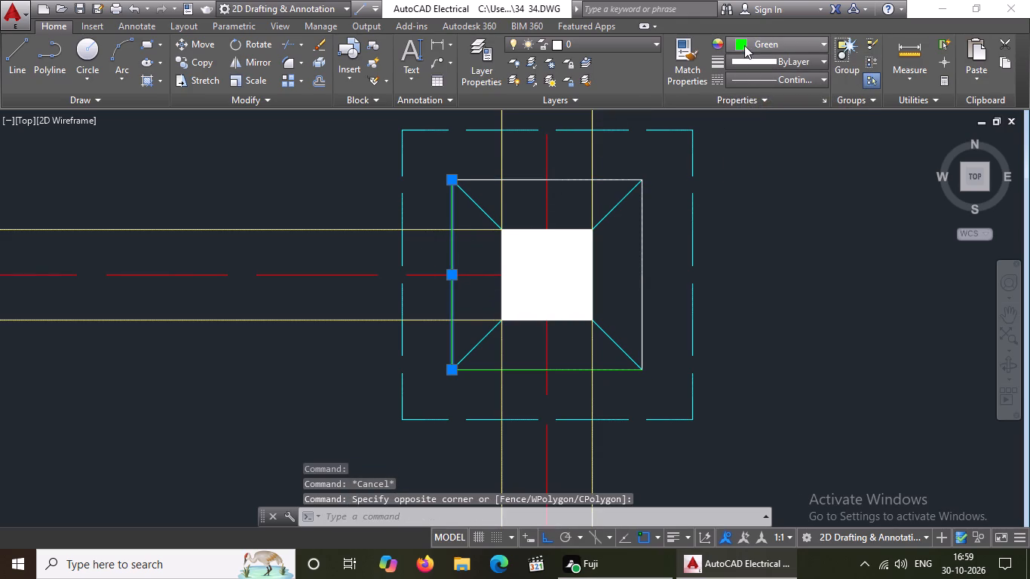
click(777, 82)
key(Escape)
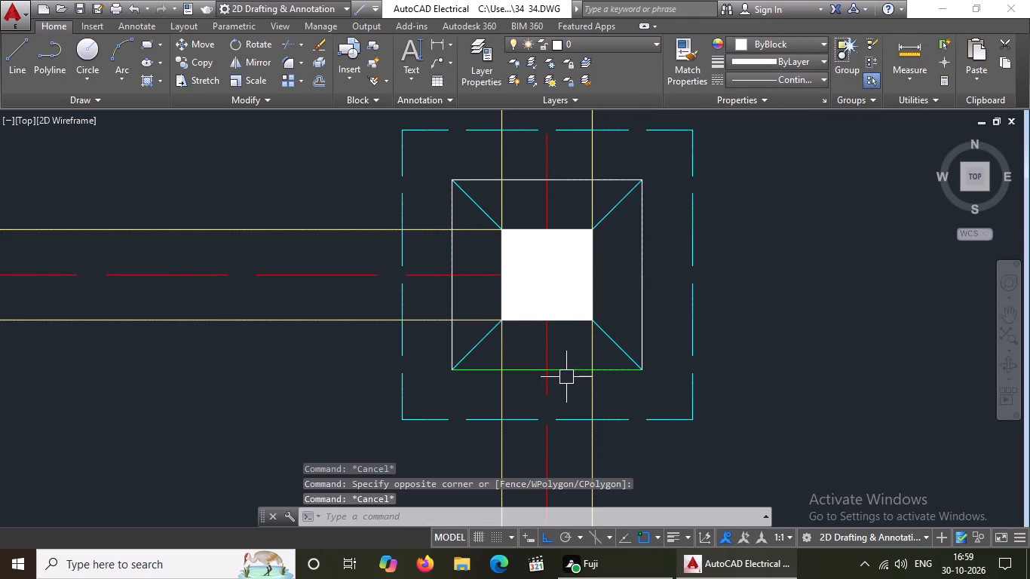
click(566, 372)
click(762, 38)
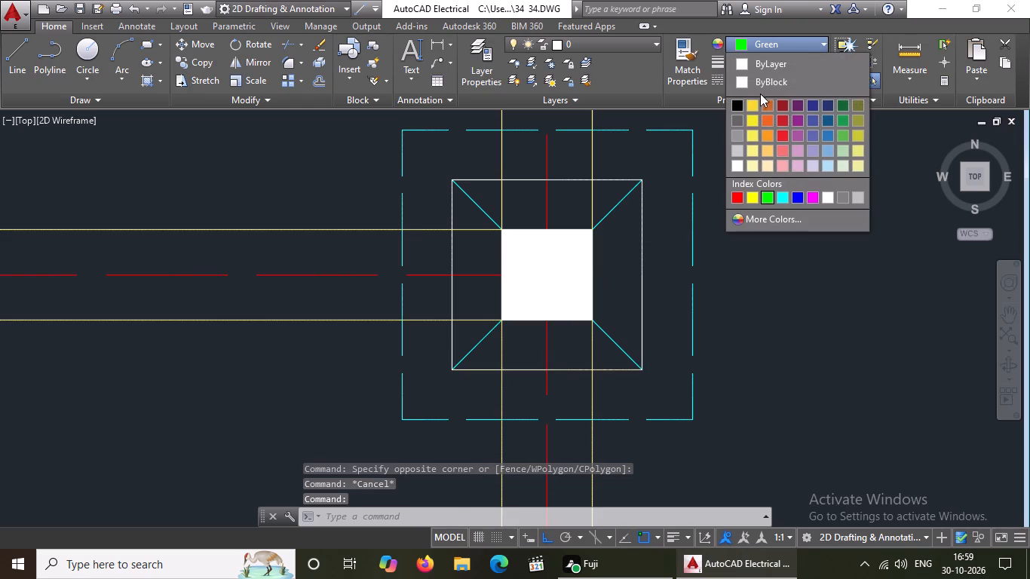
click(763, 84)
key(Escape)
Set the north and west green outline lines of the third-column CF1 footing, in the row at the 16'-5" span's south end, to ByBlock.
scroll(589, 258, down, 6)
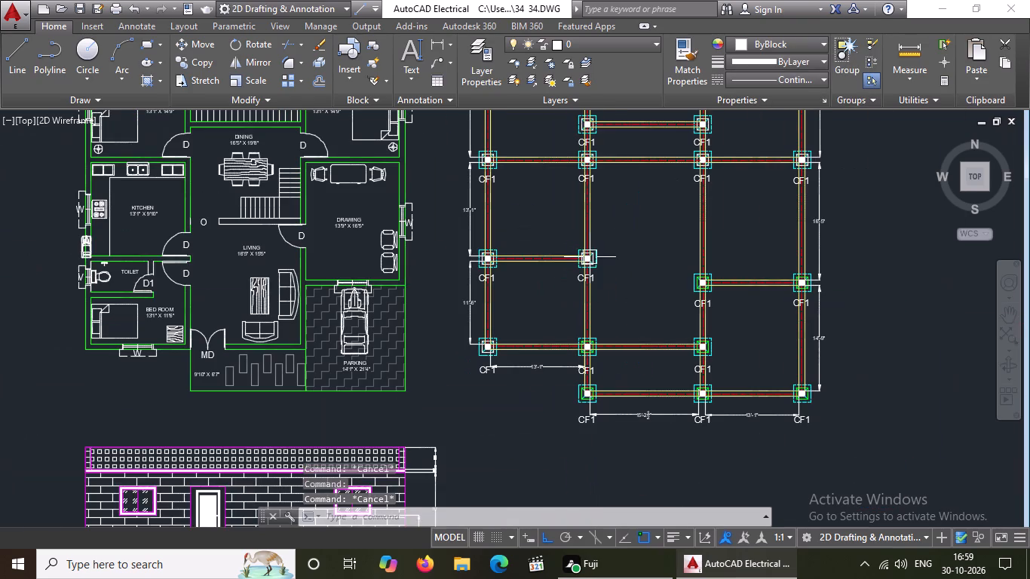
scroll(713, 293, up, 2)
scroll(648, 262, up, 5)
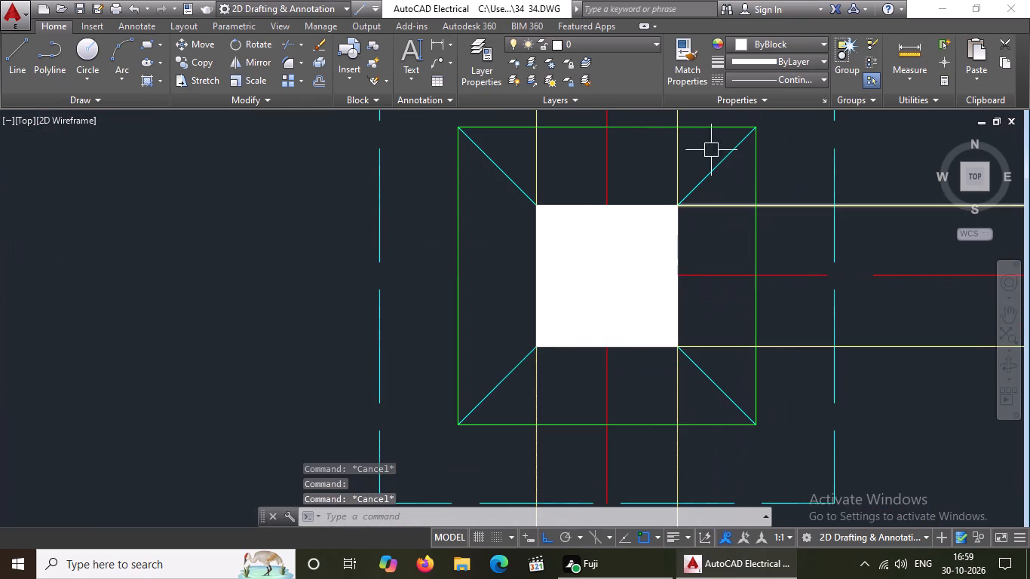
click(657, 121)
click(651, 142)
click(632, 141)
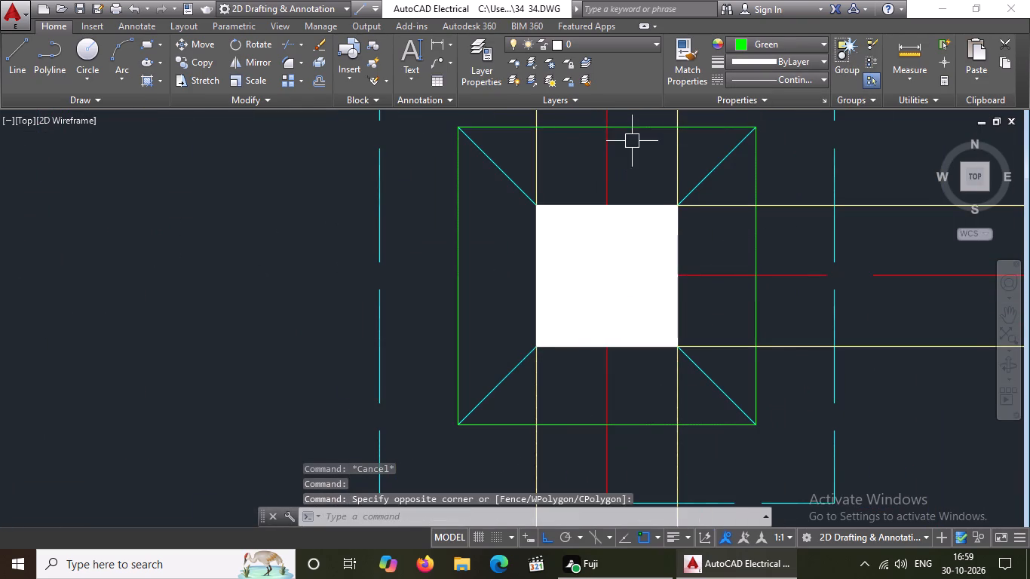
click(628, 130)
click(760, 46)
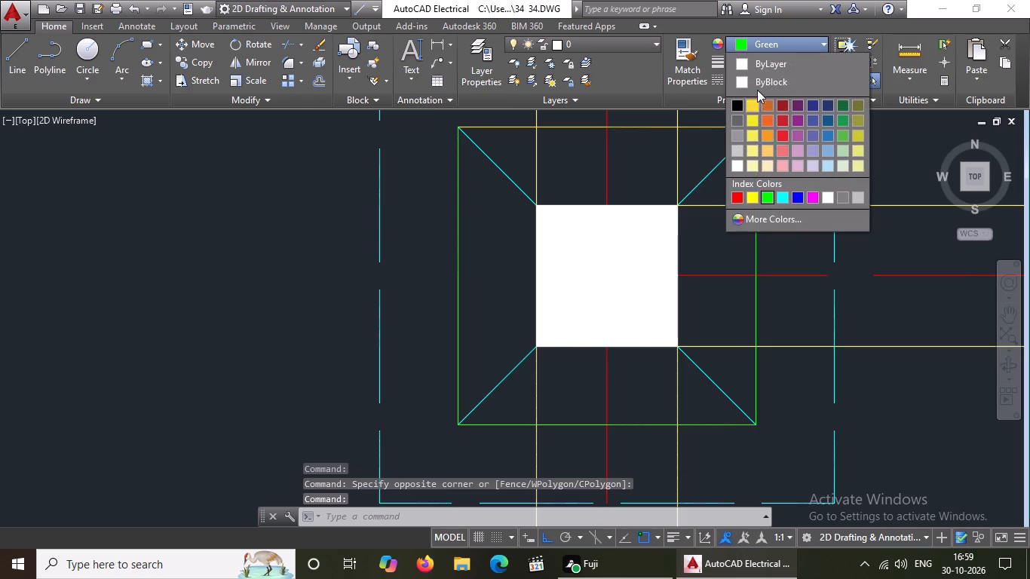
click(753, 80)
key(Escape)
click(465, 253)
click(441, 289)
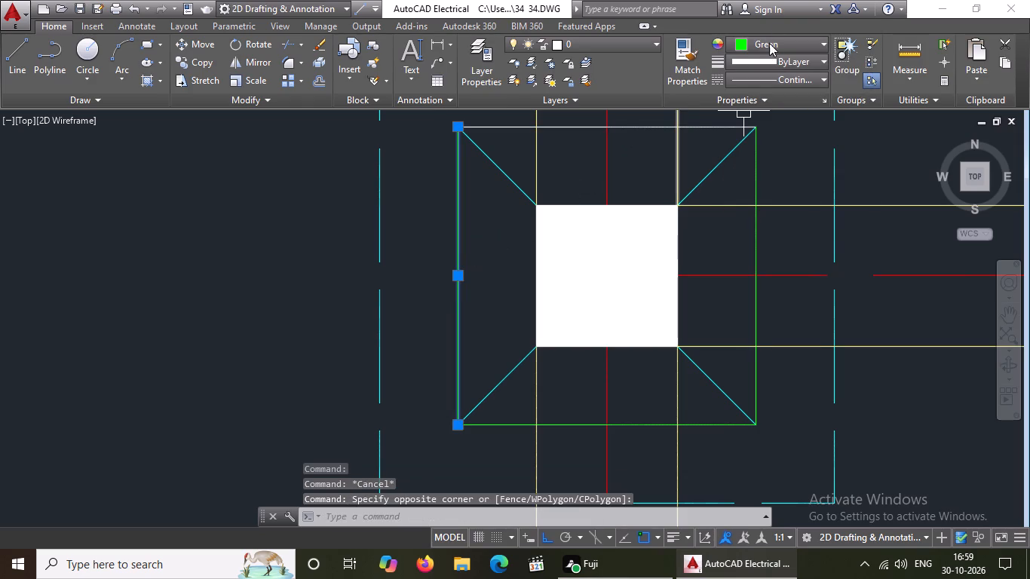
click(767, 47)
drag(766, 81, 766, 100)
key(Escape)
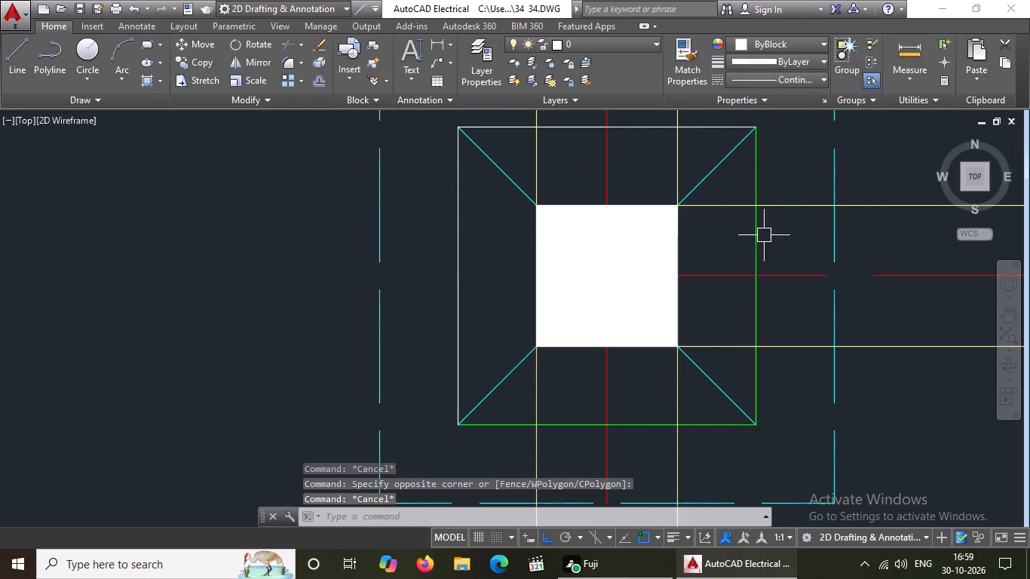
Set the east and south green outline lines of that same third-column footing to ByBlock.
drag(780, 231, 764, 237)
click(735, 253)
drag(760, 38, 762, 56)
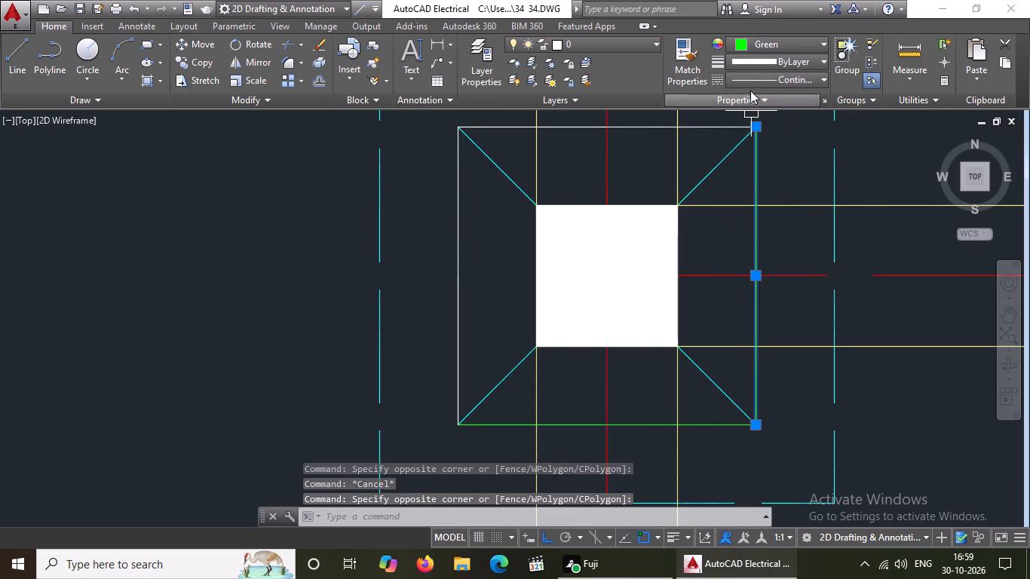
click(758, 48)
click(756, 78)
key(Escape)
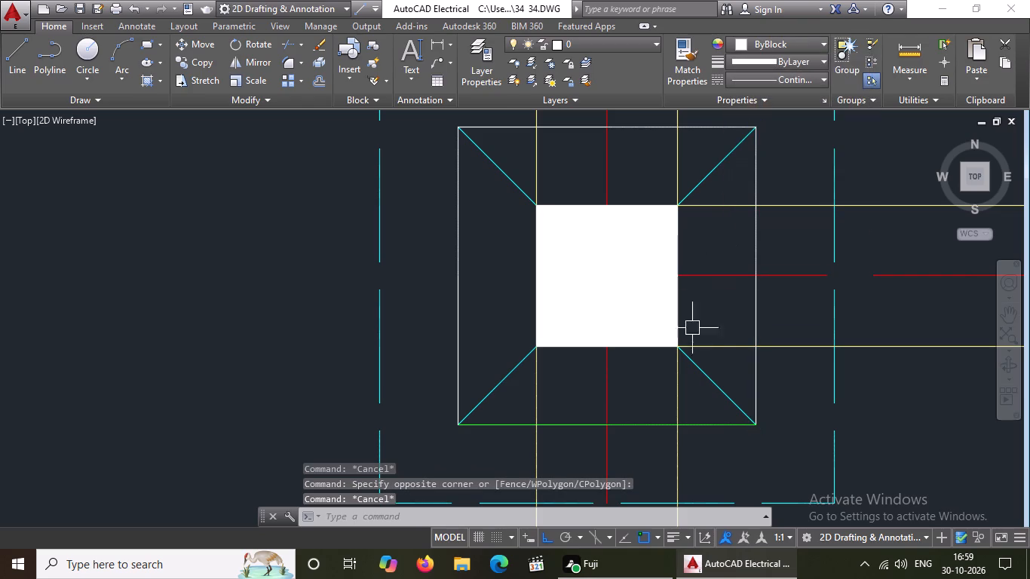
click(654, 427)
click(750, 38)
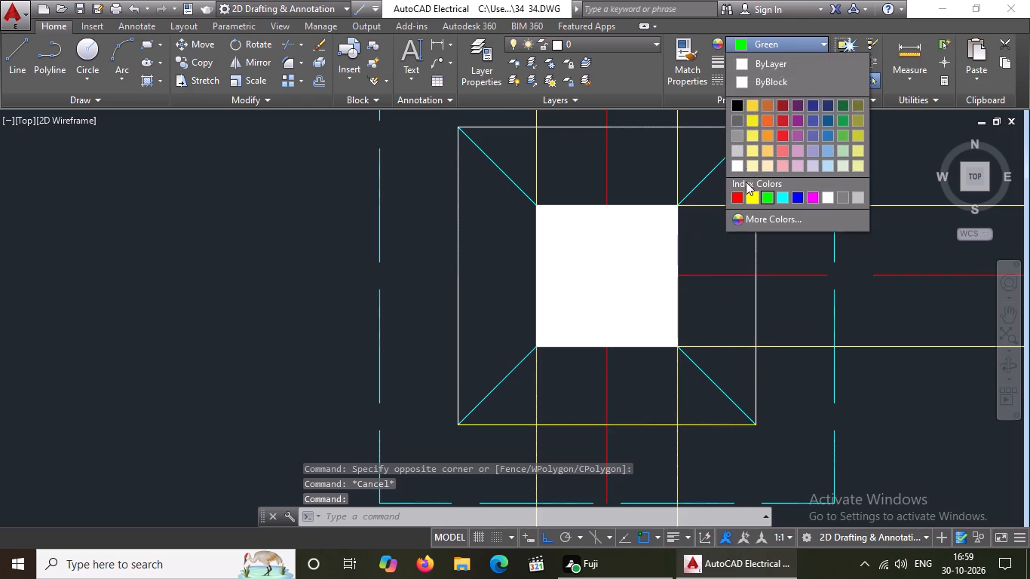
click(754, 78)
key(Escape)
scroll(625, 247, down, 3)
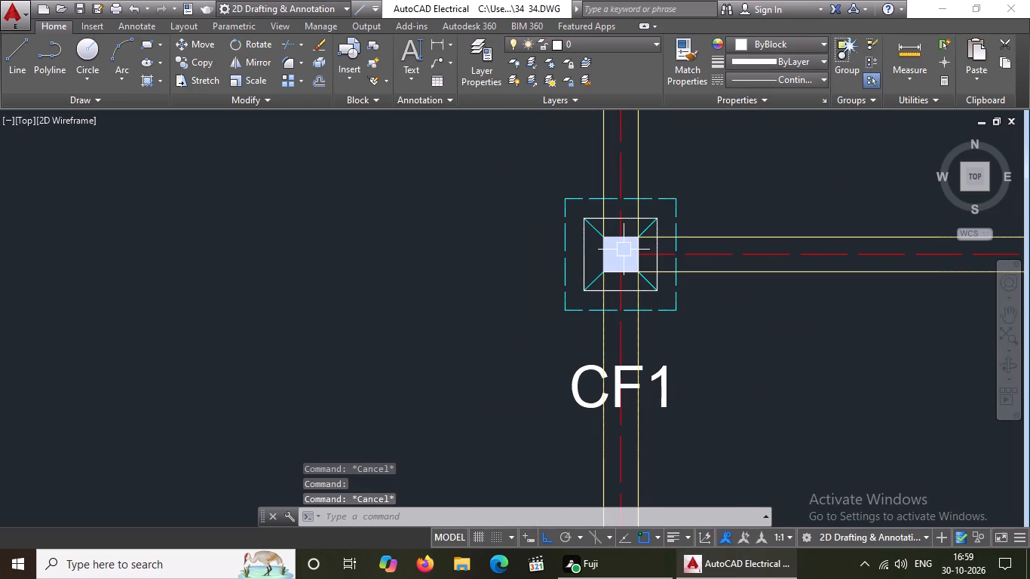
key(Escape)
Set the south and west green outline lines of the east-edge CF1 footing in the same row to ByBlock.
scroll(629, 266, down, 3)
scroll(780, 282, up, 3)
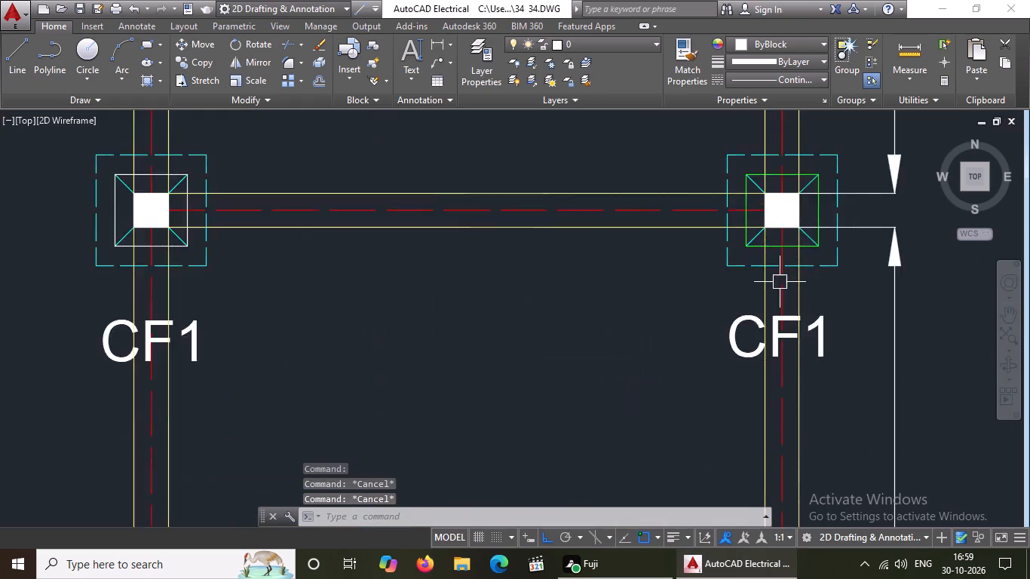
scroll(780, 282, up, 2)
click(803, 175)
click(804, 213)
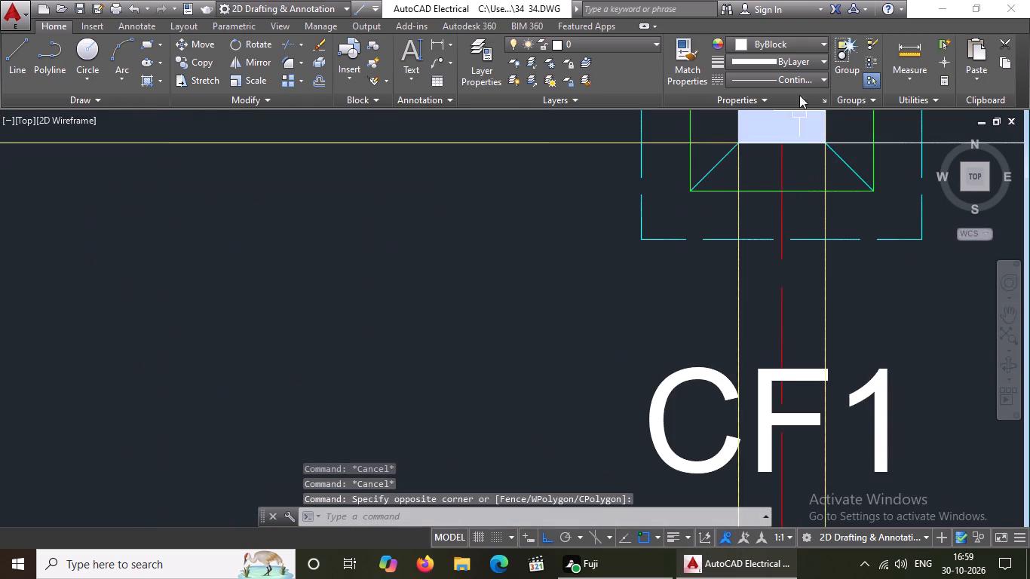
click(808, 176)
click(793, 210)
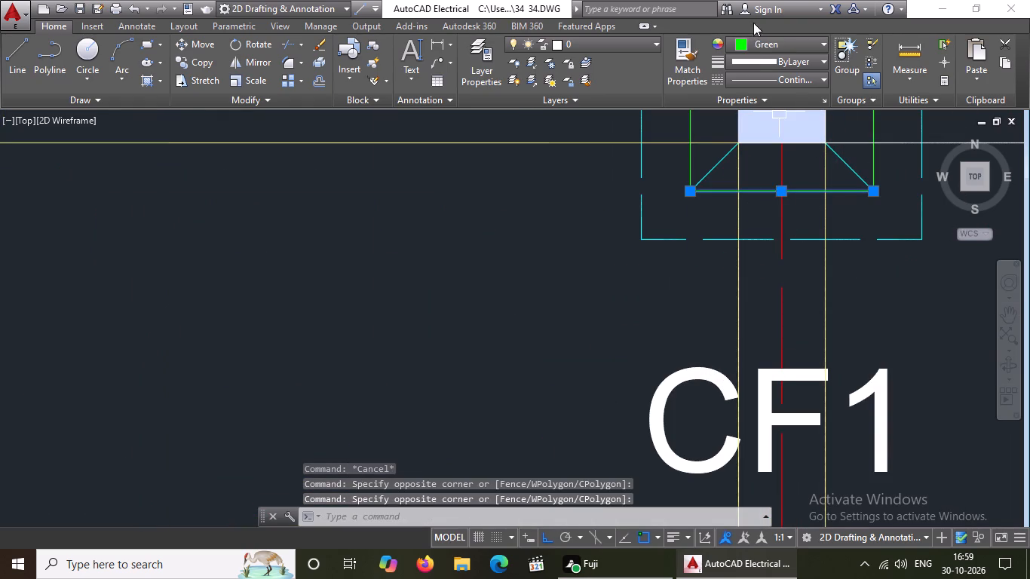
click(759, 40)
drag(751, 84, 753, 92)
key(Escape)
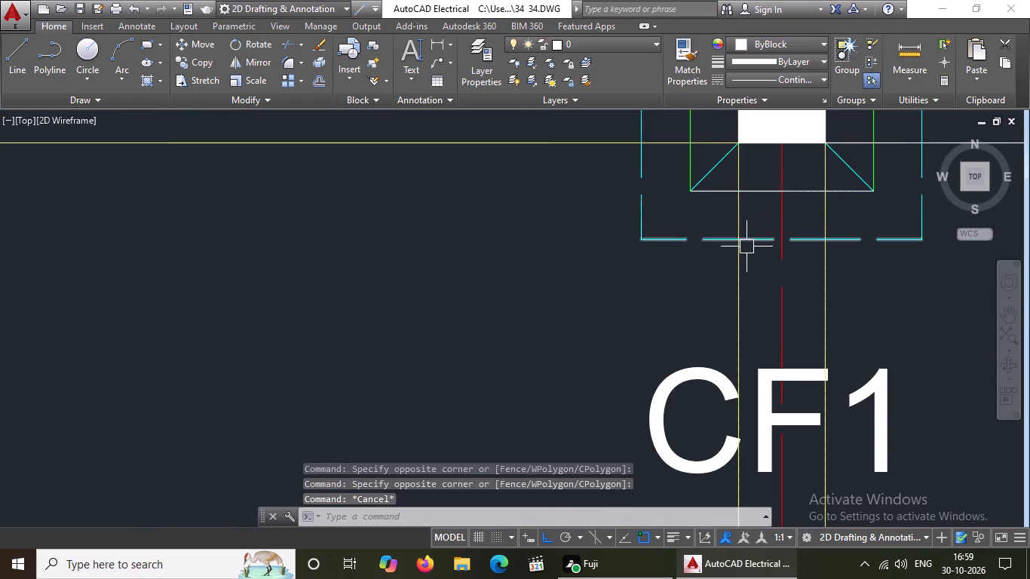
scroll(744, 248, down, 3)
scroll(737, 197, up, 4)
drag(717, 209, 710, 216)
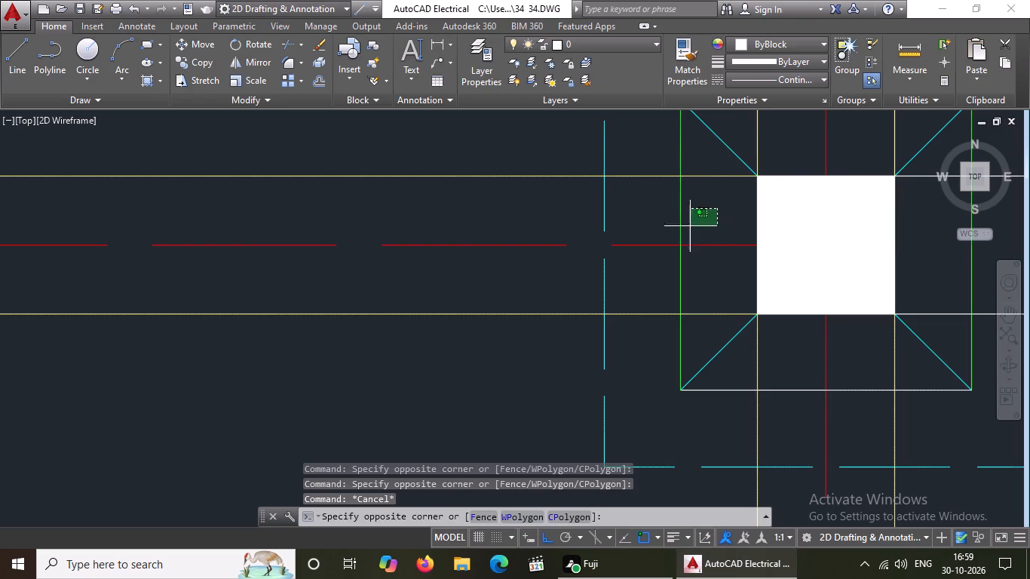
click(666, 230)
click(756, 45)
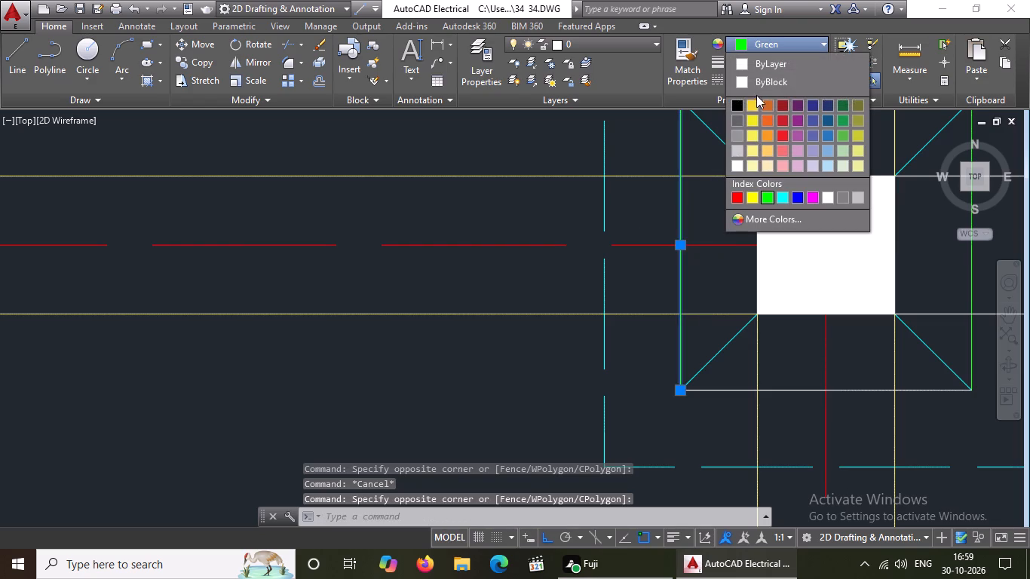
click(759, 81)
key(Escape)
Set the north and east green outline lines of that same east-edge footing to ByBlock.
scroll(716, 260, down, 3)
scroll(732, 214, up, 2)
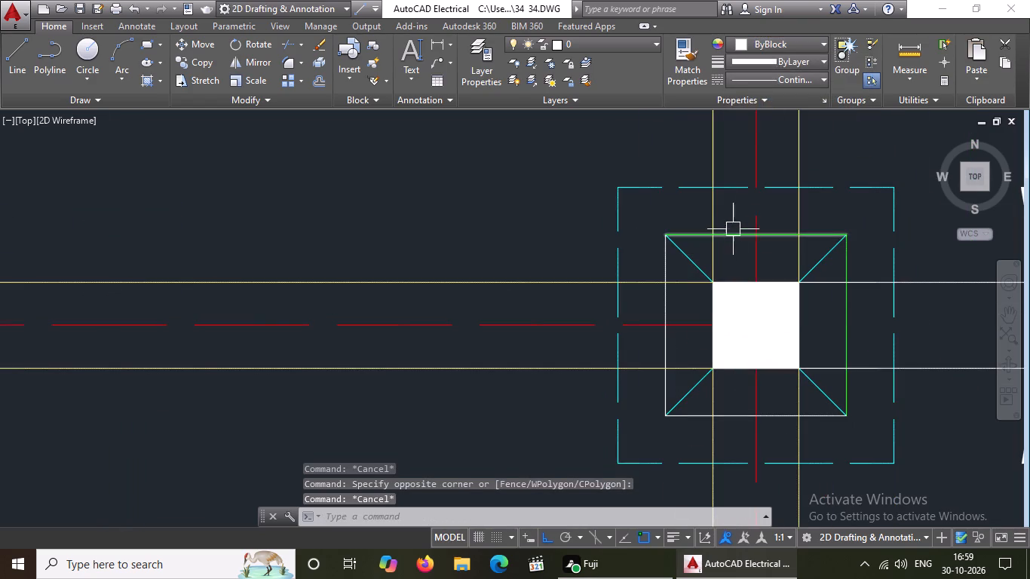
click(733, 228)
click(753, 46)
click(759, 85)
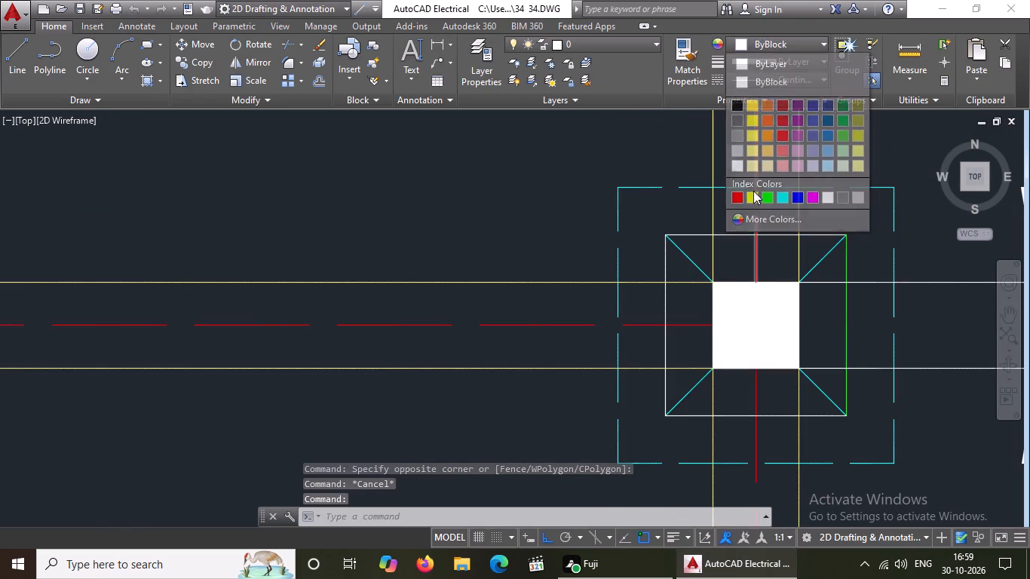
key(Escape)
click(859, 314)
click(830, 331)
click(777, 36)
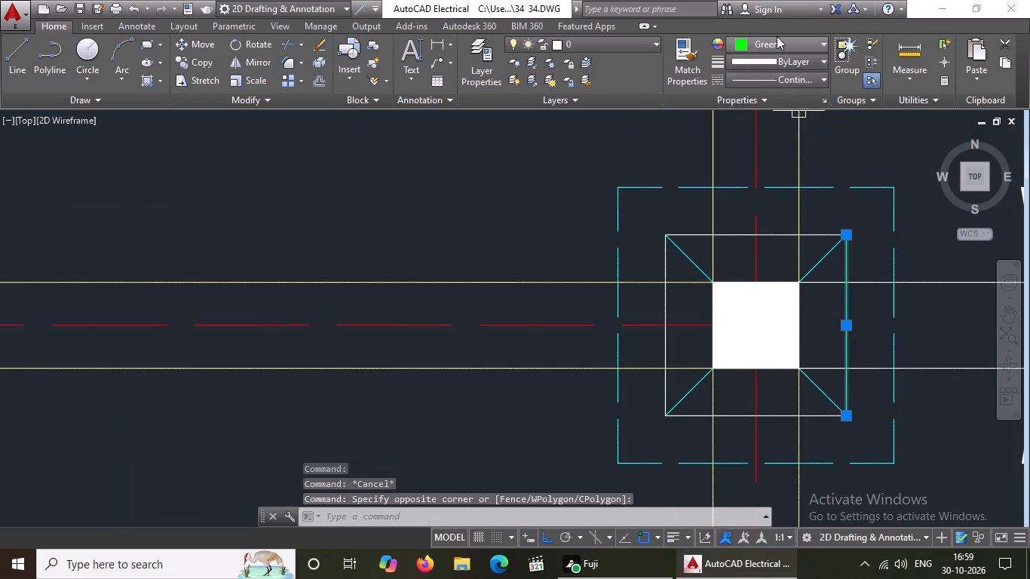
click(767, 81)
key(Escape)
Set the south and east green outline lines of the second-column CF1 footing, in the row at the 11'-6" span's south end, to ByBlock.
scroll(731, 247, down, 2)
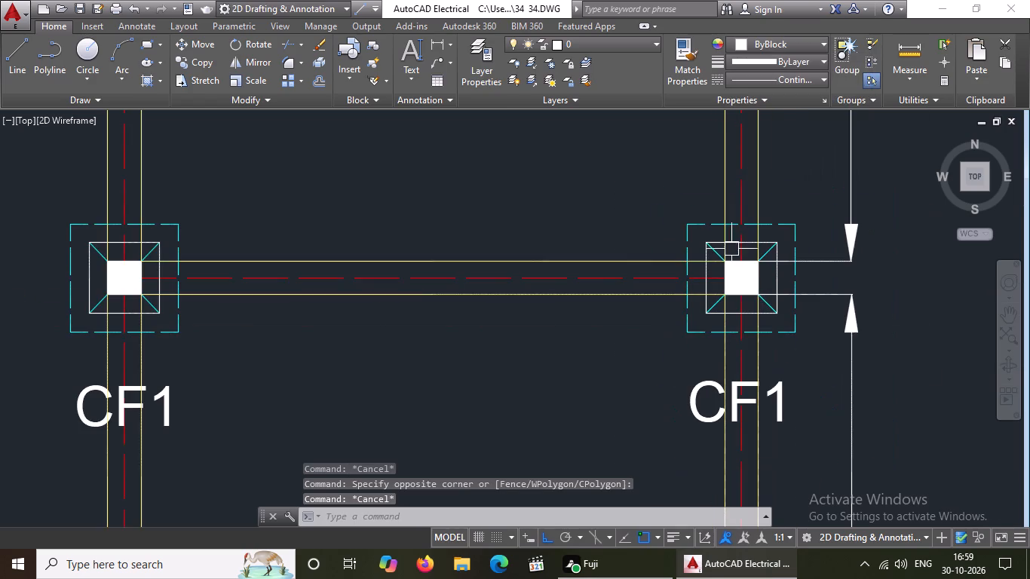
scroll(719, 277, down, 5)
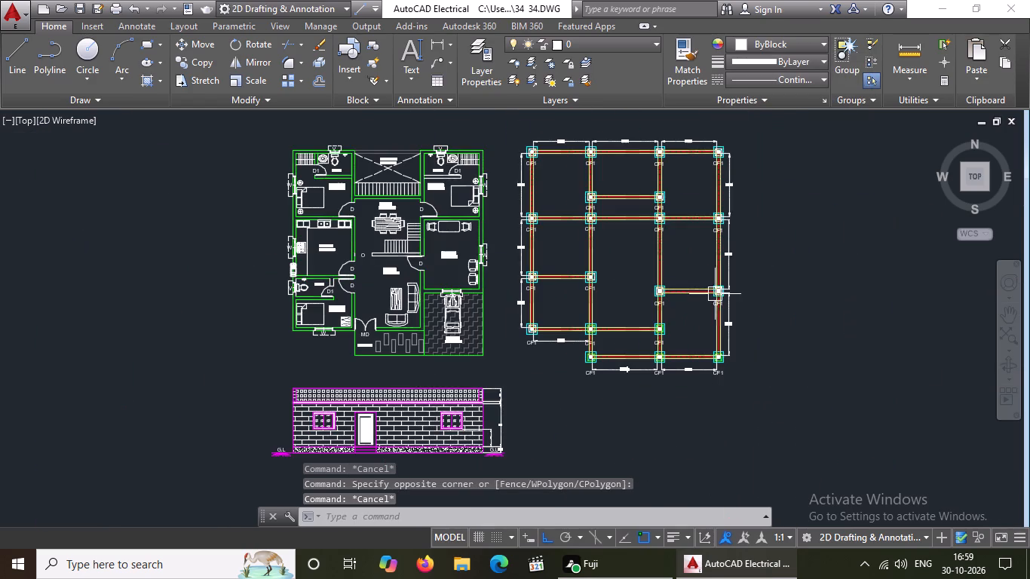
scroll(578, 318, up, 4)
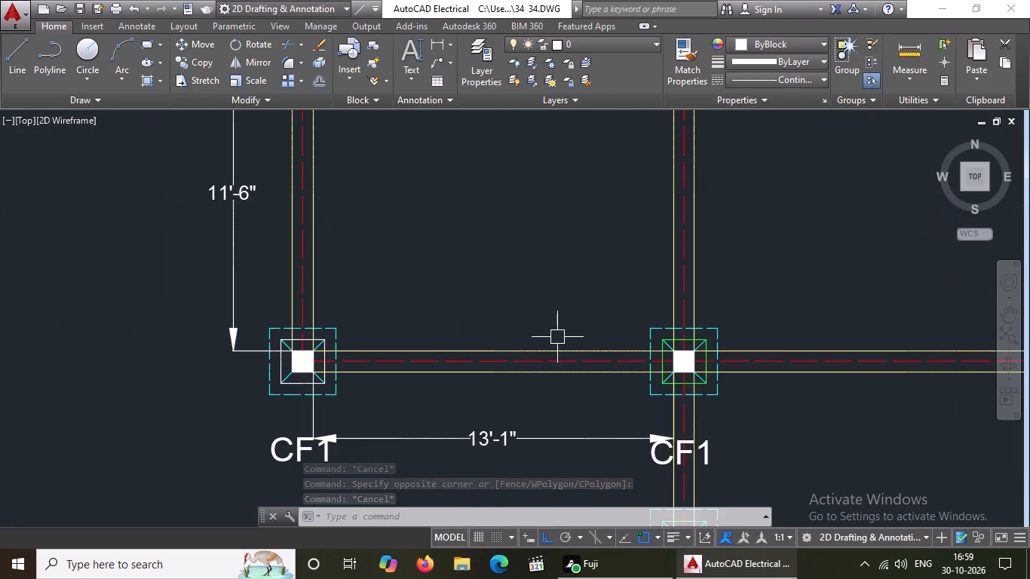
scroll(557, 335, down, 1)
scroll(650, 323, down, 2)
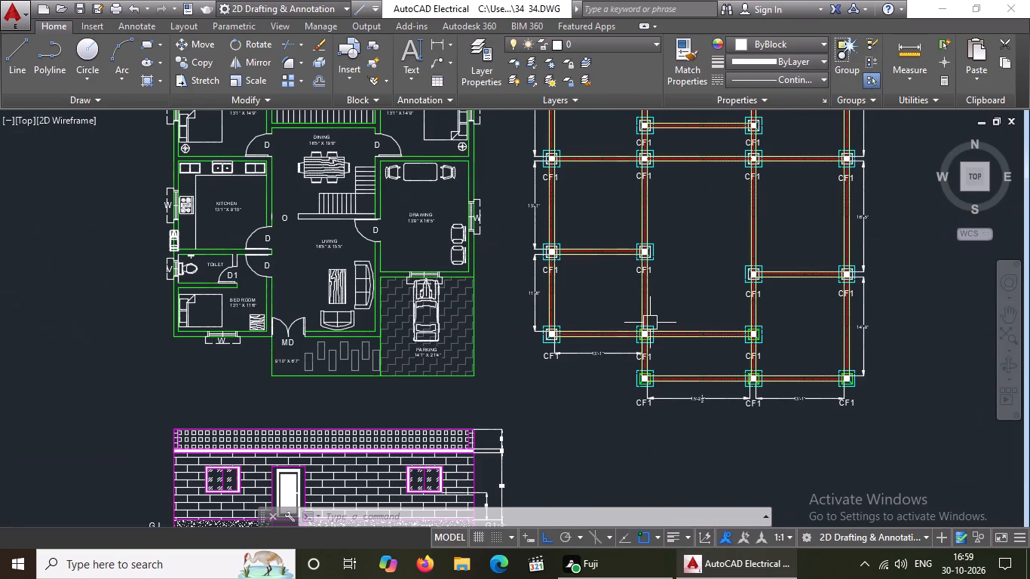
scroll(667, 244, up, 3)
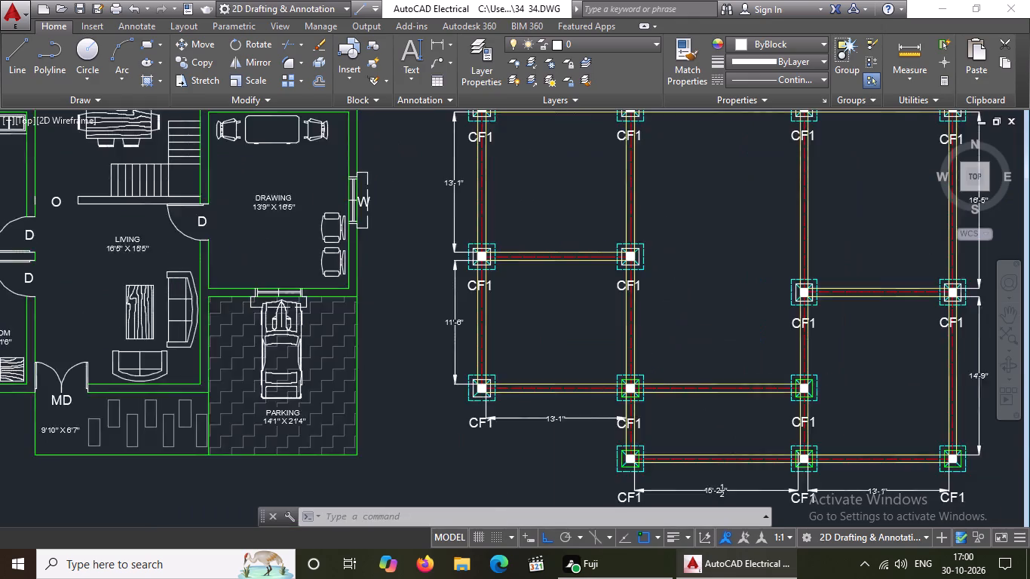
scroll(622, 223, down, 2)
scroll(806, 315, up, 2)
scroll(802, 303, down, 3)
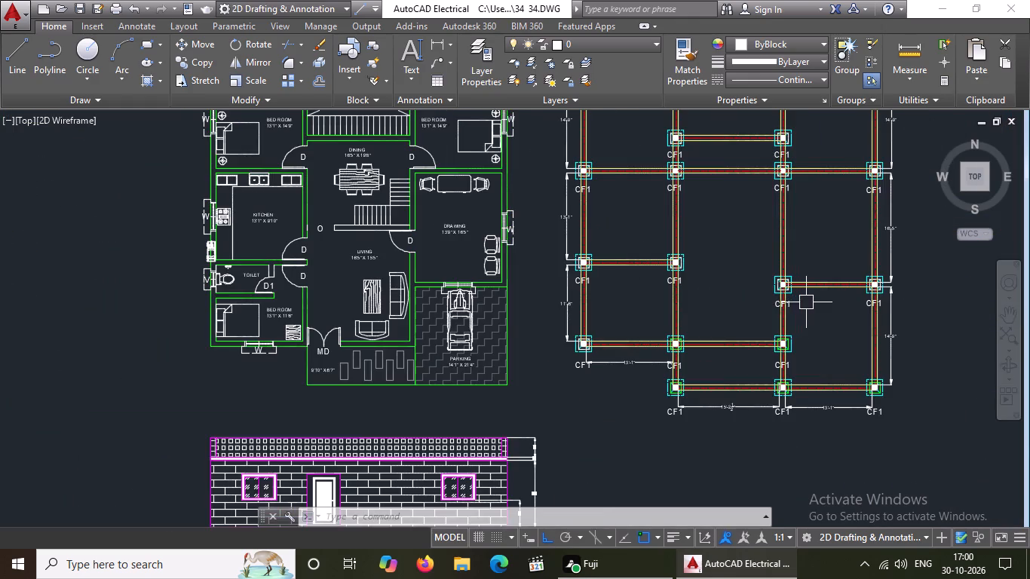
scroll(786, 177, up, 1)
scroll(894, 331, up, 1)
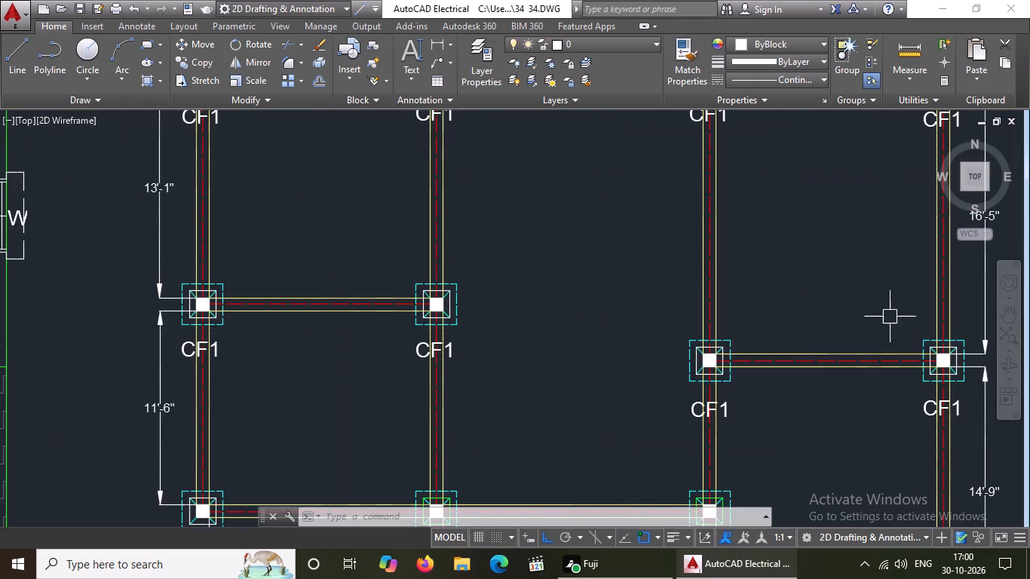
scroll(830, 262, down, 2)
scroll(816, 404, up, 2)
scroll(432, 326, up, 2)
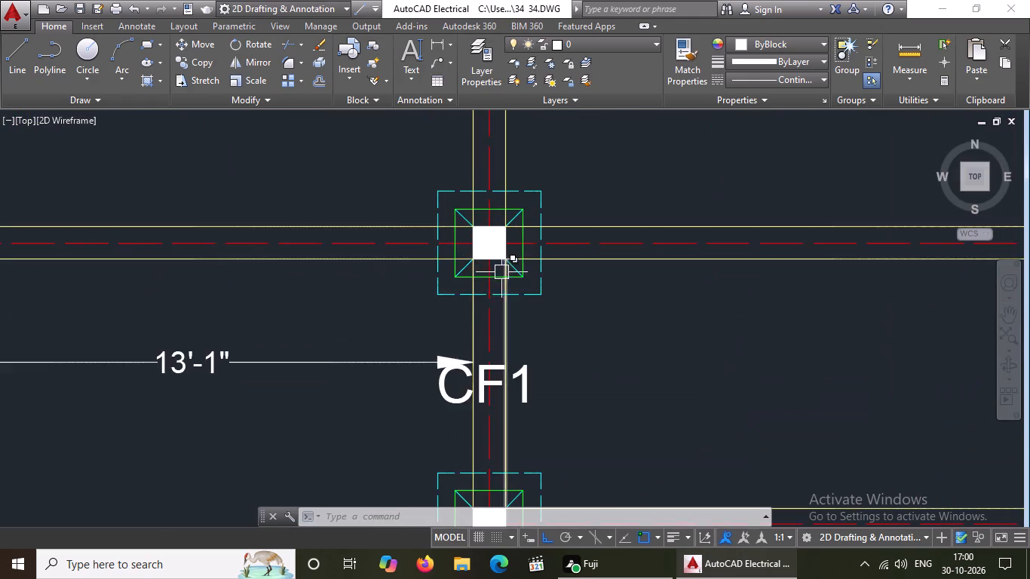
scroll(504, 267, up, 2)
click(524, 291)
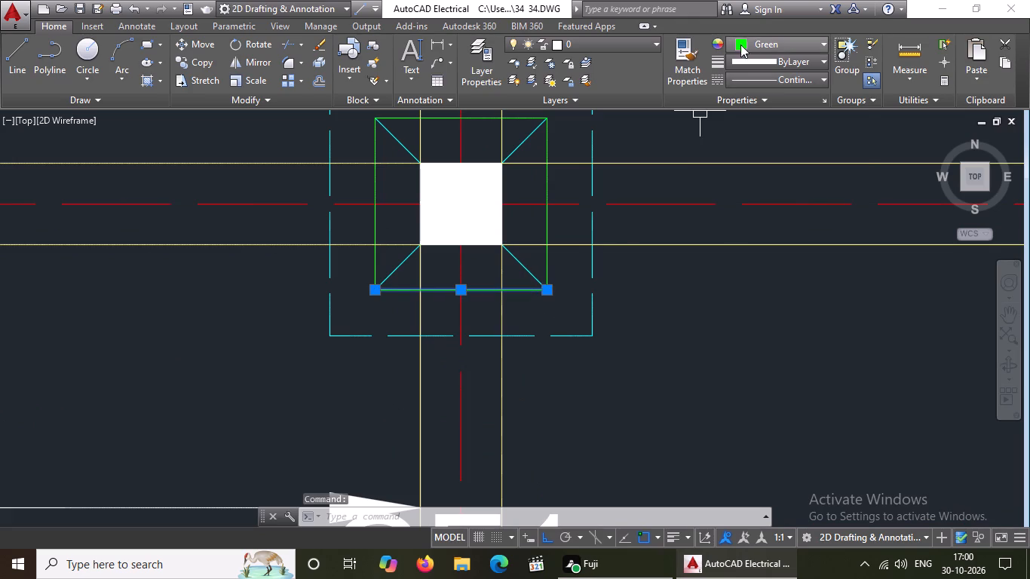
click(744, 41)
click(769, 81)
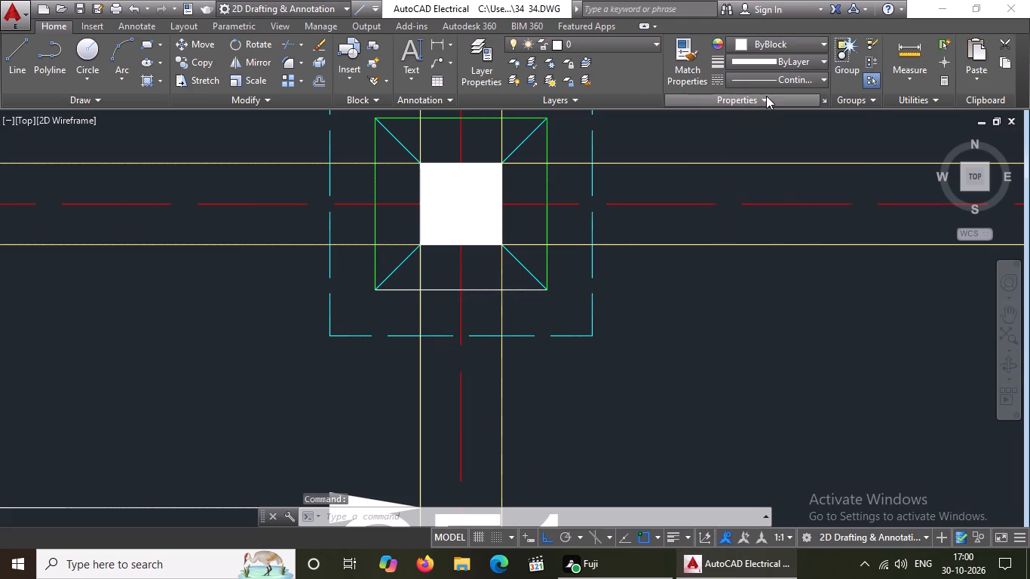
key(Escape)
drag(541, 216, 563, 201)
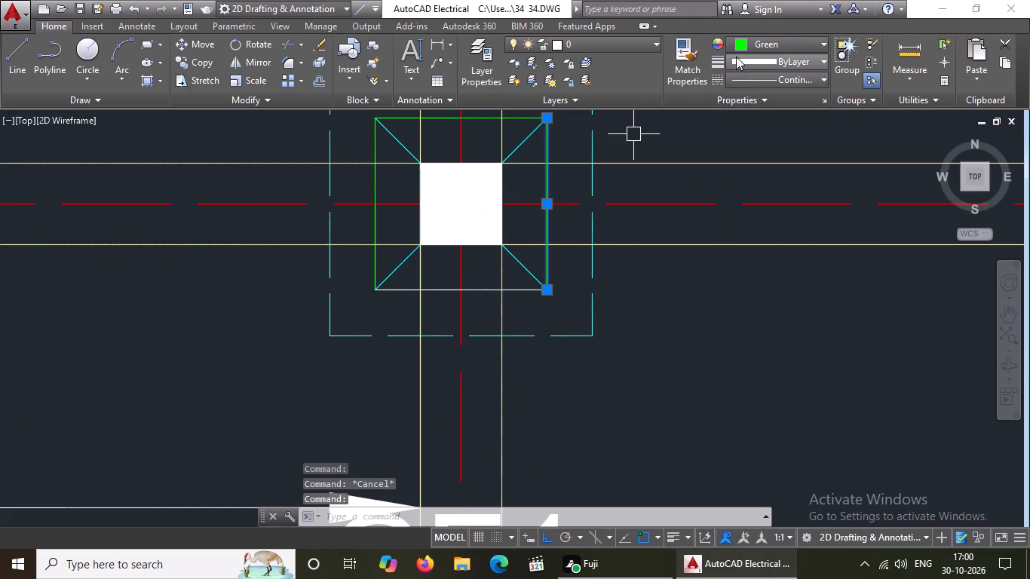
click(745, 40)
click(762, 81)
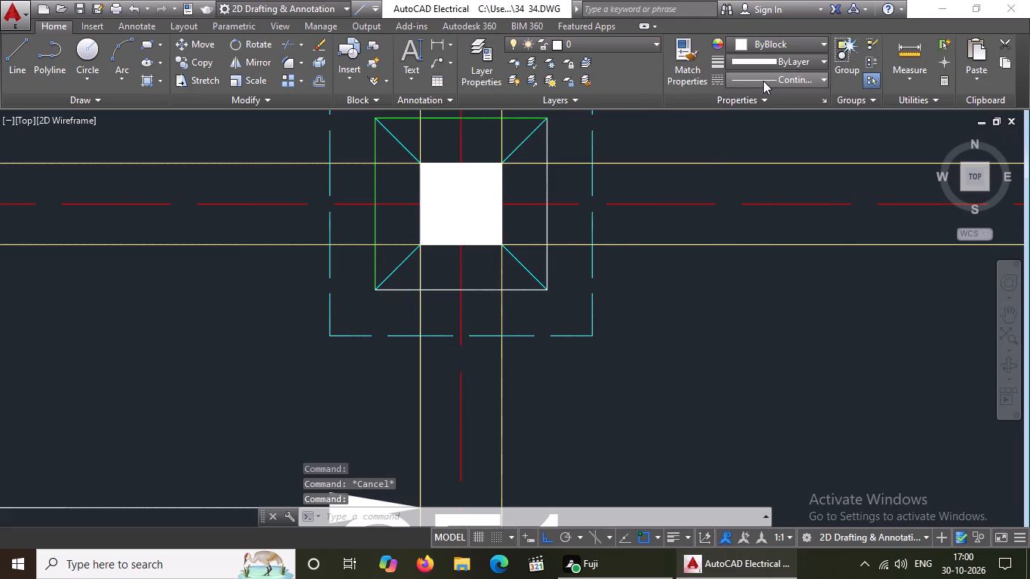
key(Escape)
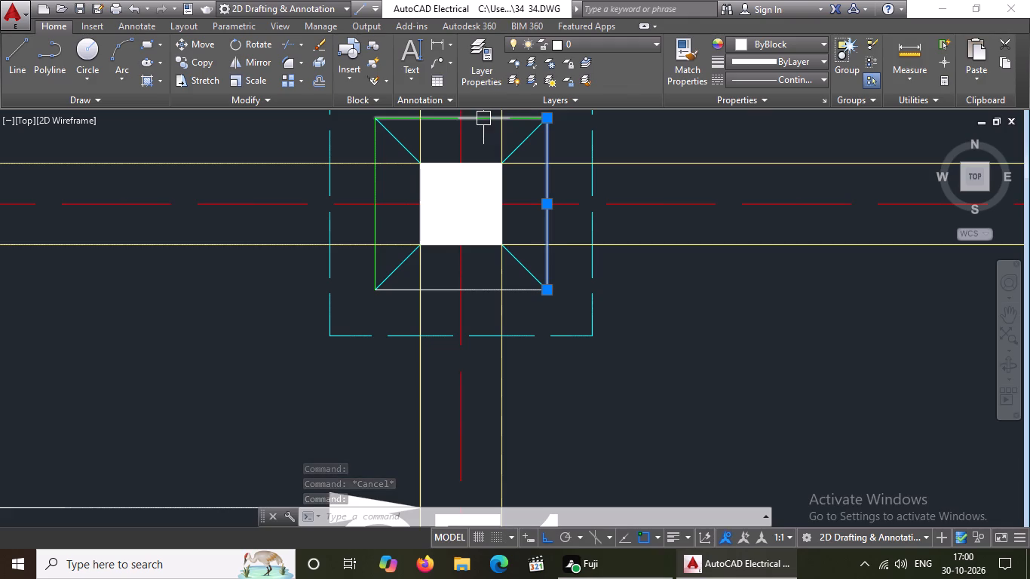
Set the north and west green outline lines of that same second-column footing to ByBlock.
click(483, 118)
click(774, 43)
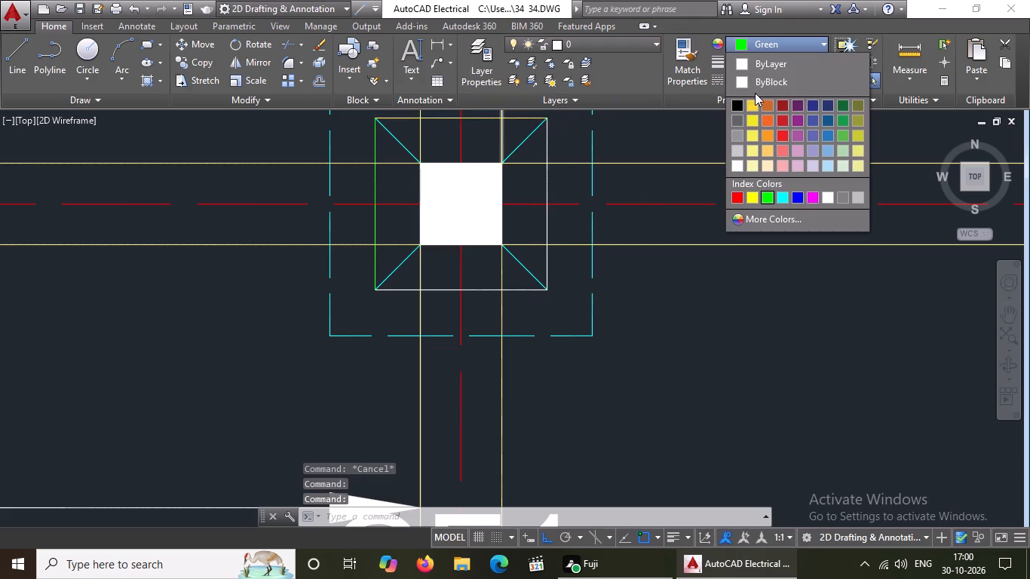
click(767, 75)
click(381, 218)
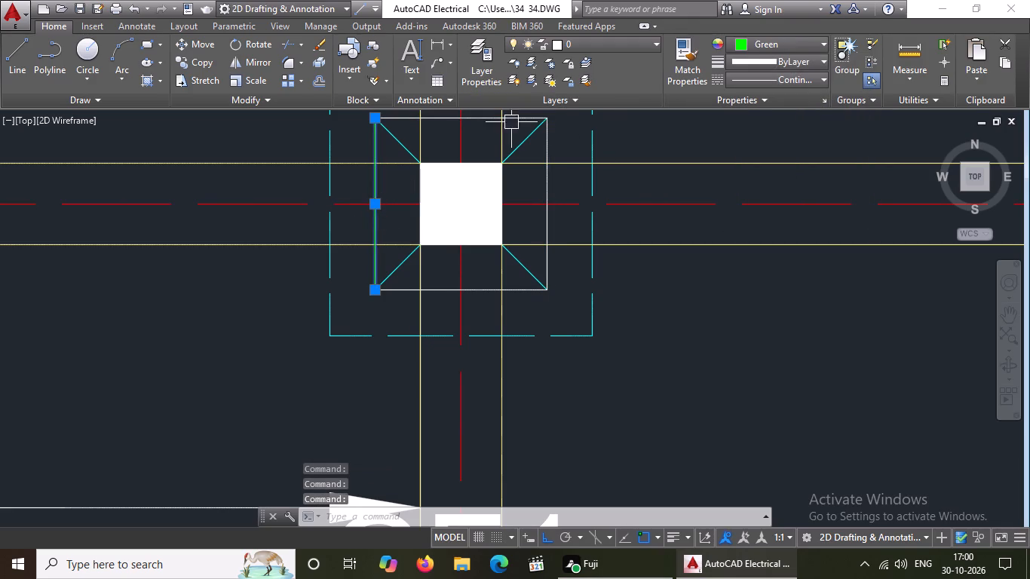
click(752, 44)
click(756, 81)
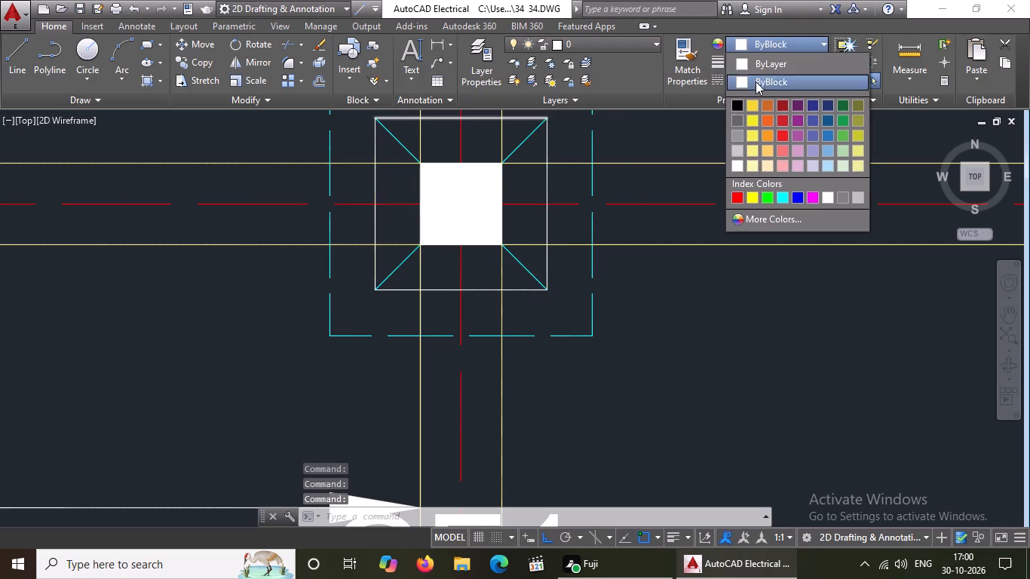
key(Escape)
Set the south and west green outline lines of the southernmost row's CF1 footing, at the 15'-2½" span's west end, to ByBlock.
scroll(431, 310, down, 3)
scroll(523, 313, down, 2)
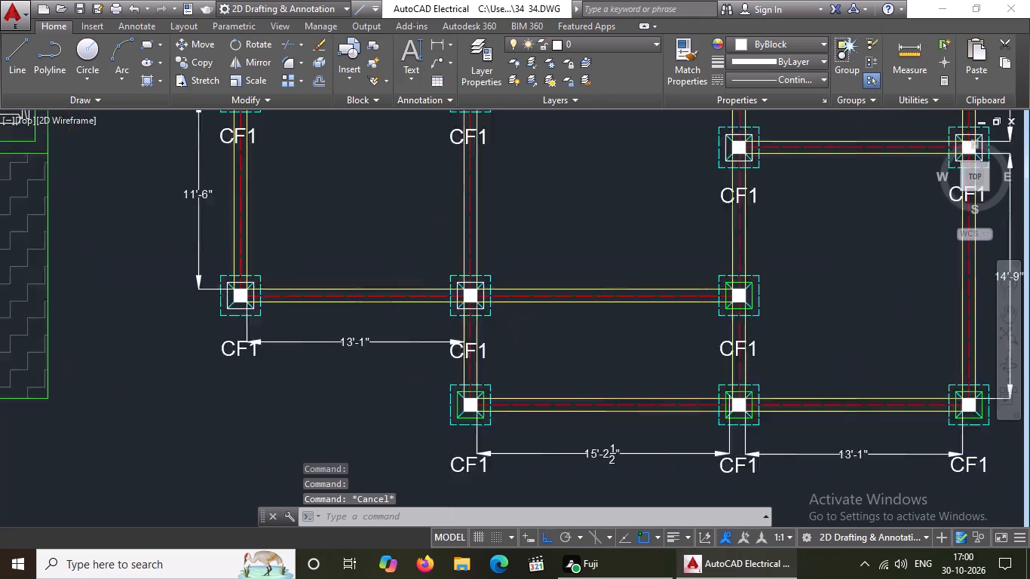
scroll(491, 392, up, 5)
click(443, 272)
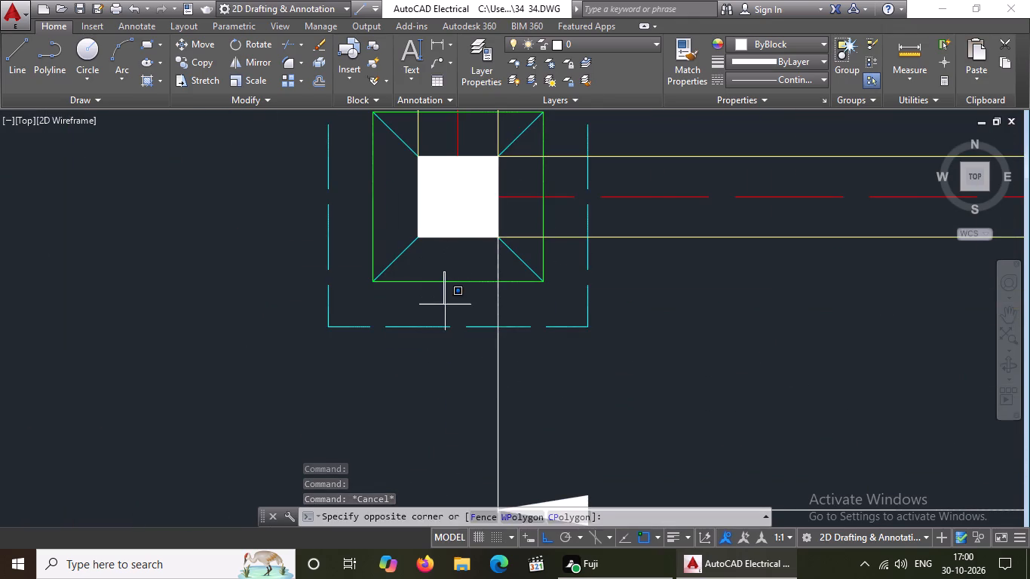
click(445, 305)
click(454, 287)
click(781, 51)
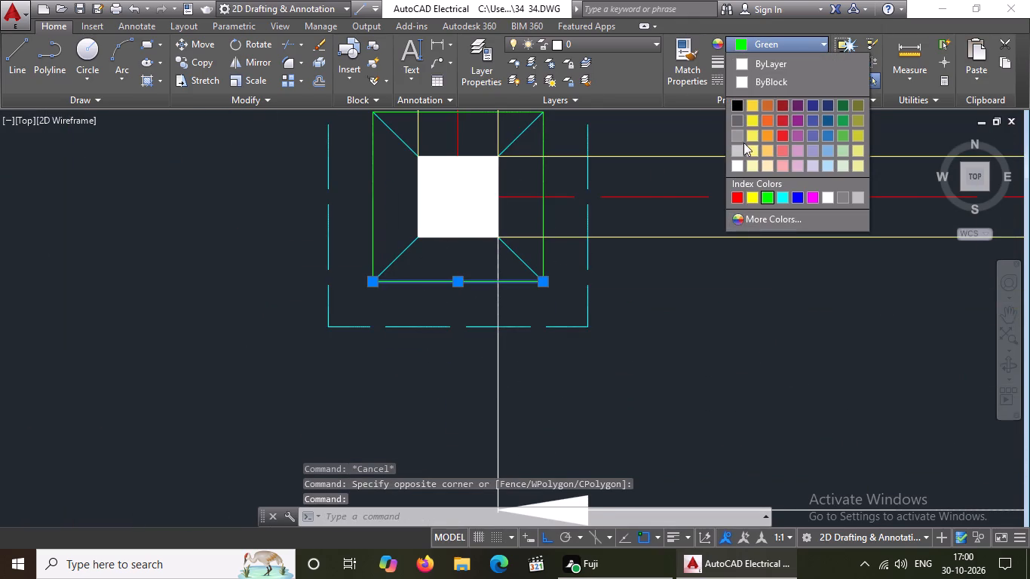
click(761, 72)
click(757, 41)
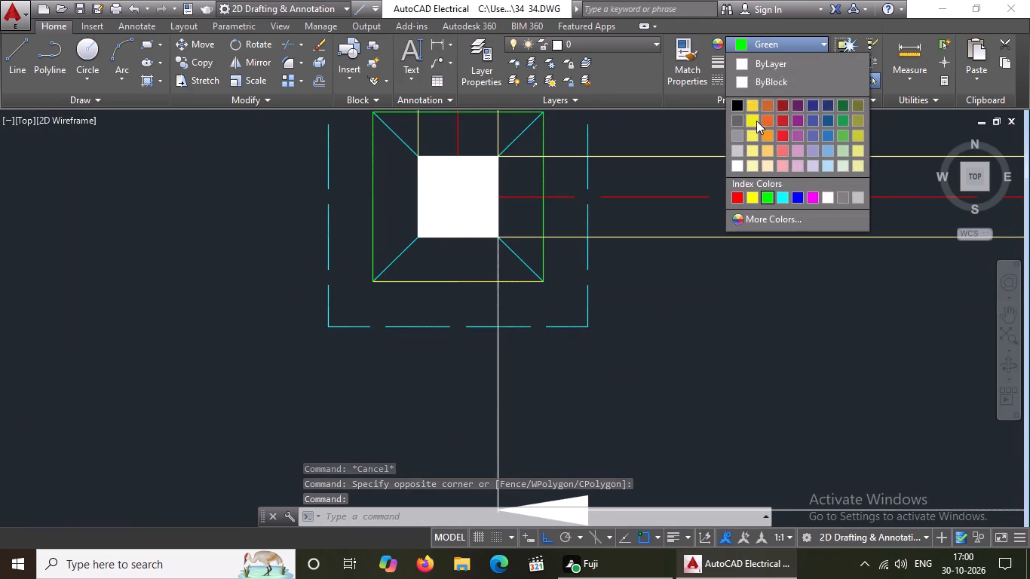
click(756, 84)
key(Escape)
click(379, 210)
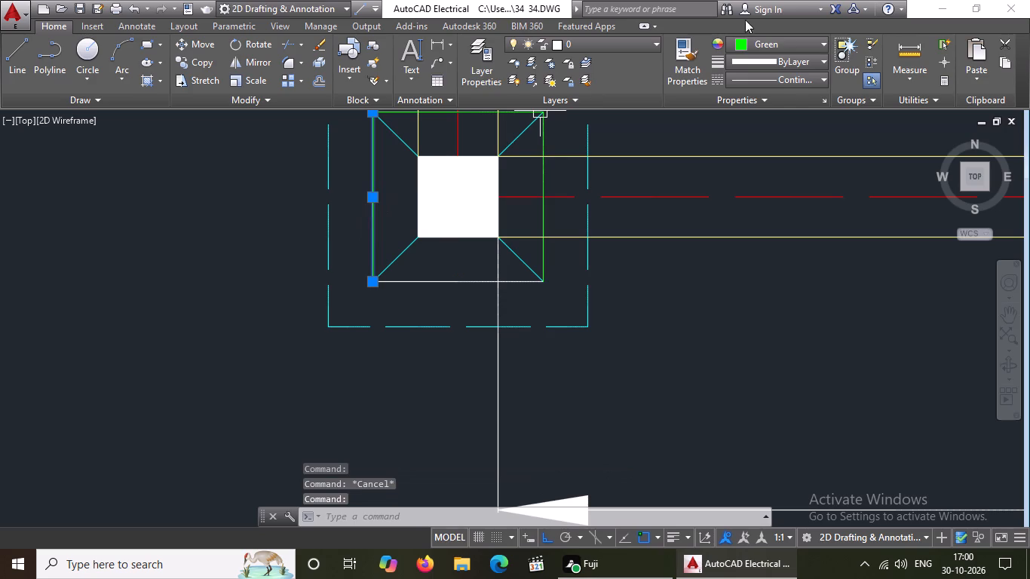
click(746, 47)
click(762, 81)
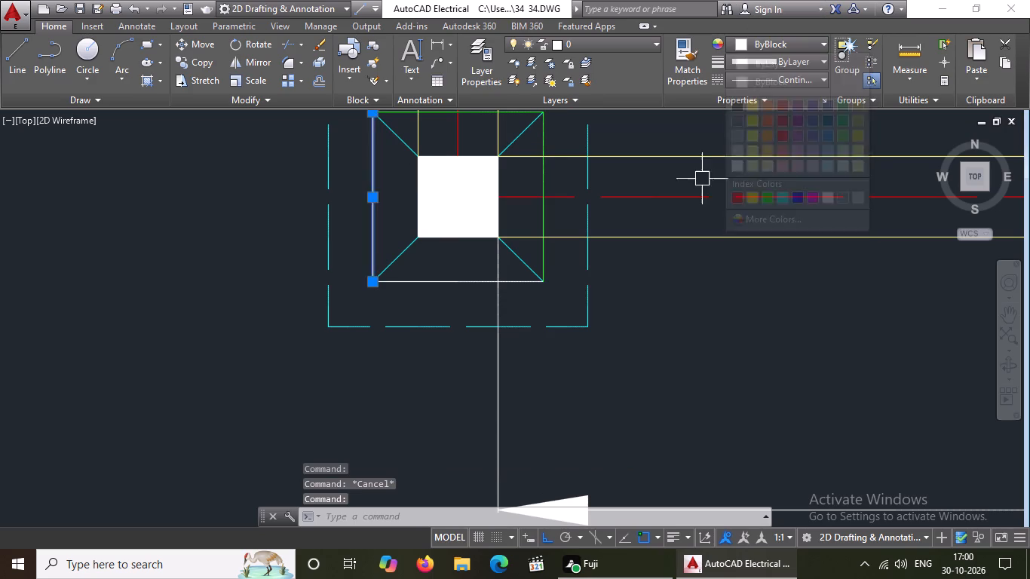
key(Escape)
Set the north and east green outline lines of that same footing at the 15'-2½" span's west end to ByBlock.
scroll(574, 251, down, 2)
scroll(538, 167, up, 3)
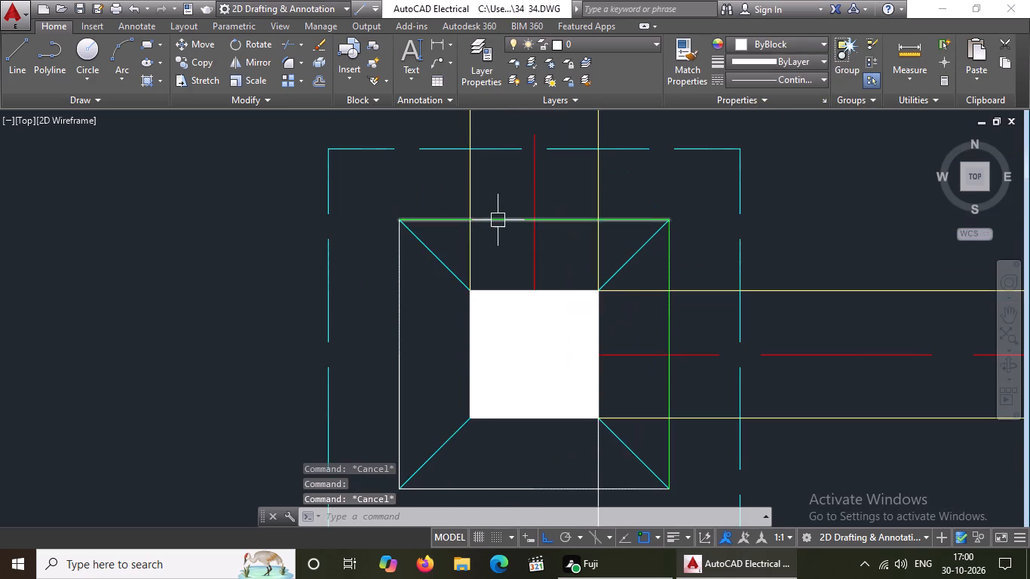
click(498, 220)
click(772, 38)
click(768, 77)
key(Escape)
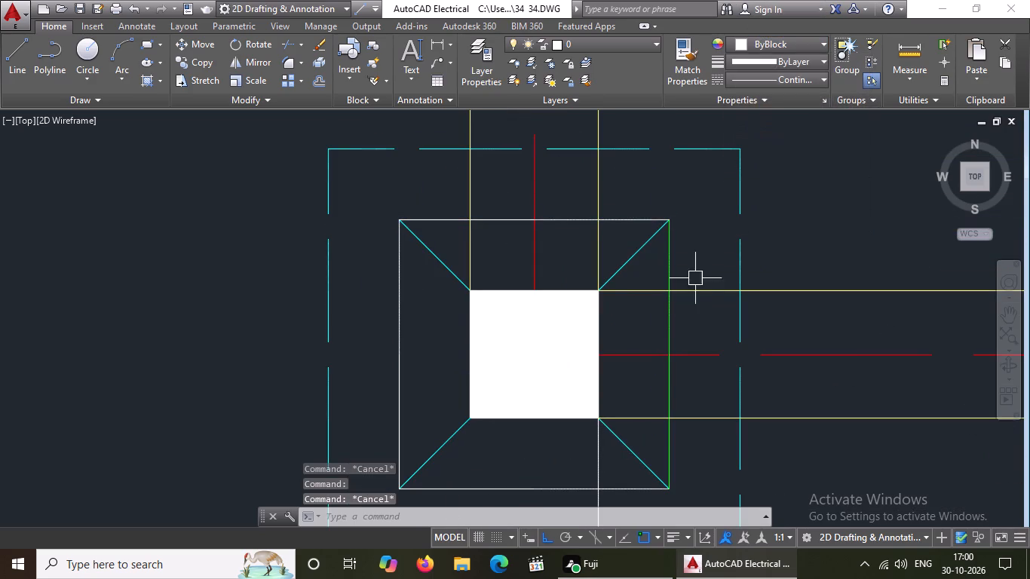
click(671, 320)
click(770, 45)
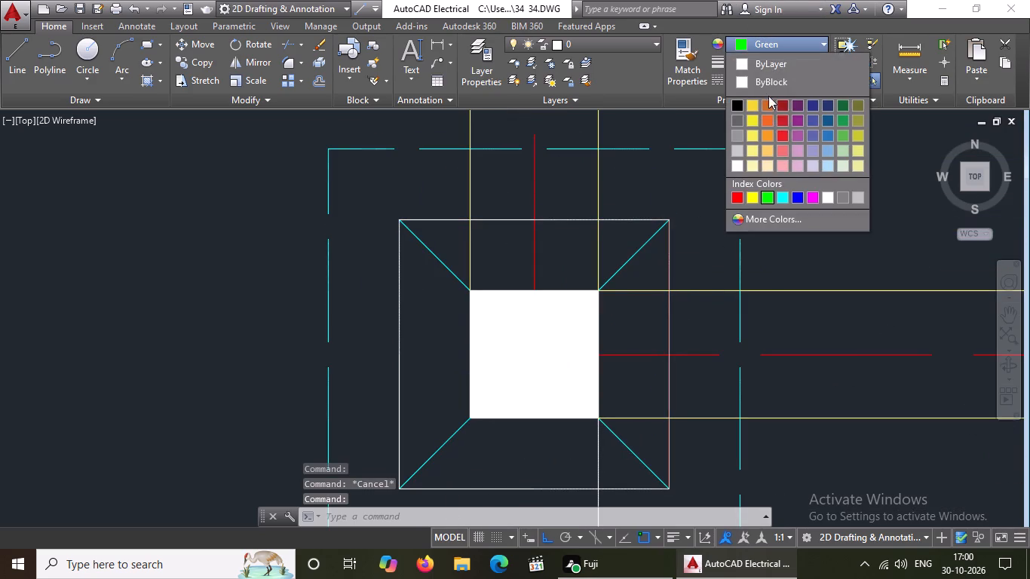
double_click(764, 85)
key(Escape)
Set the south and west green outline lines of the southernmost row's CF1 footing, between the 15'-2½" and 13'-1" spans, to ByBlock.
scroll(615, 274, down, 7)
scroll(654, 241, up, 3)
scroll(654, 240, down, 3)
key(Escape)
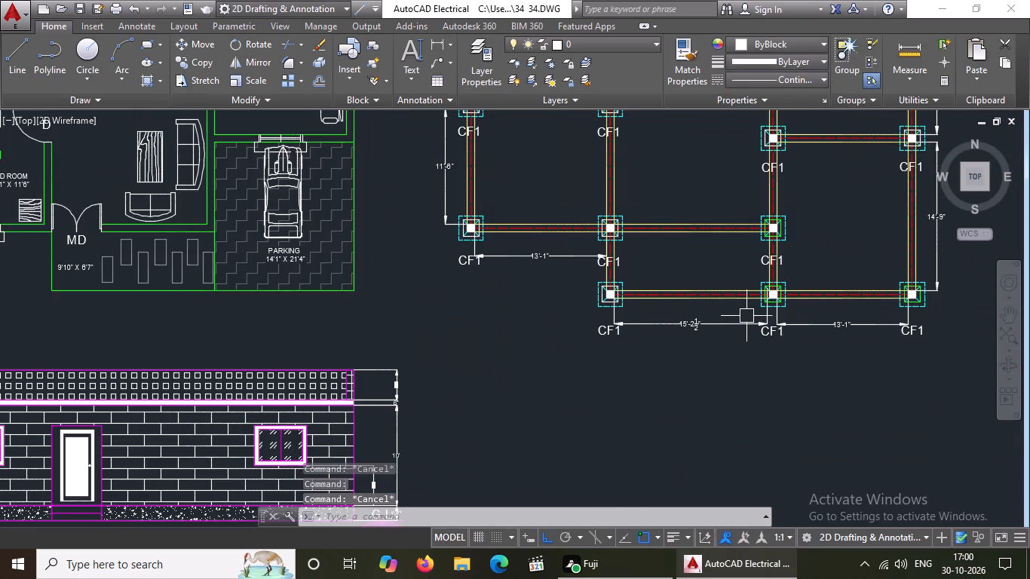
scroll(812, 297, up, 3)
scroll(643, 302, up, 2)
click(643, 320)
click(633, 374)
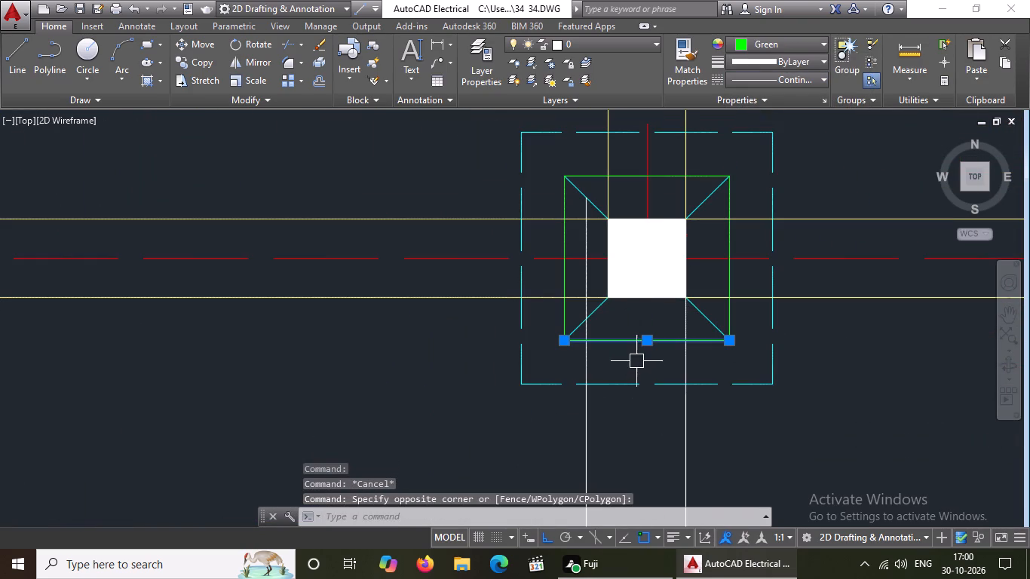
click(765, 35)
click(774, 43)
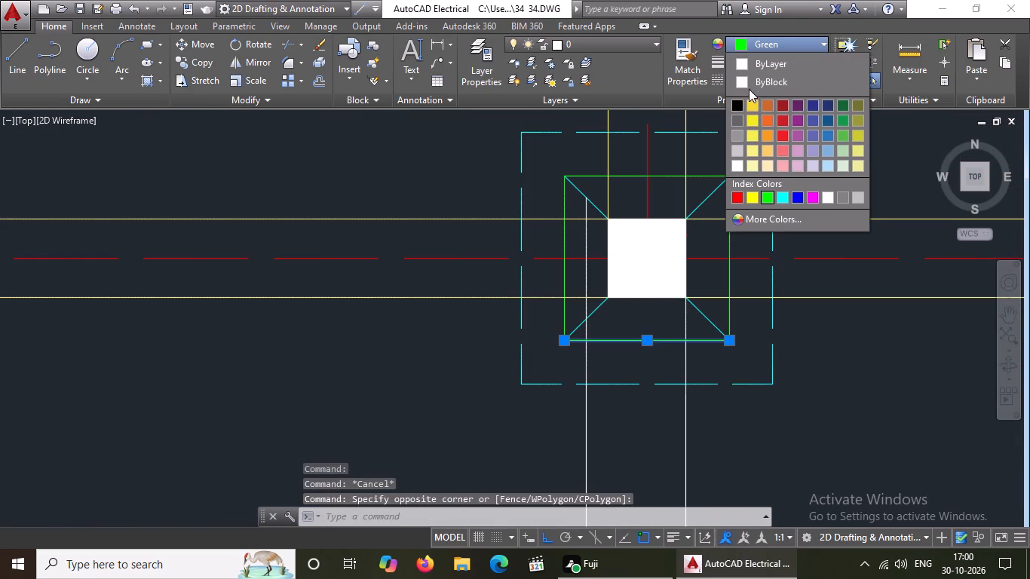
click(753, 78)
key(Escape)
click(564, 280)
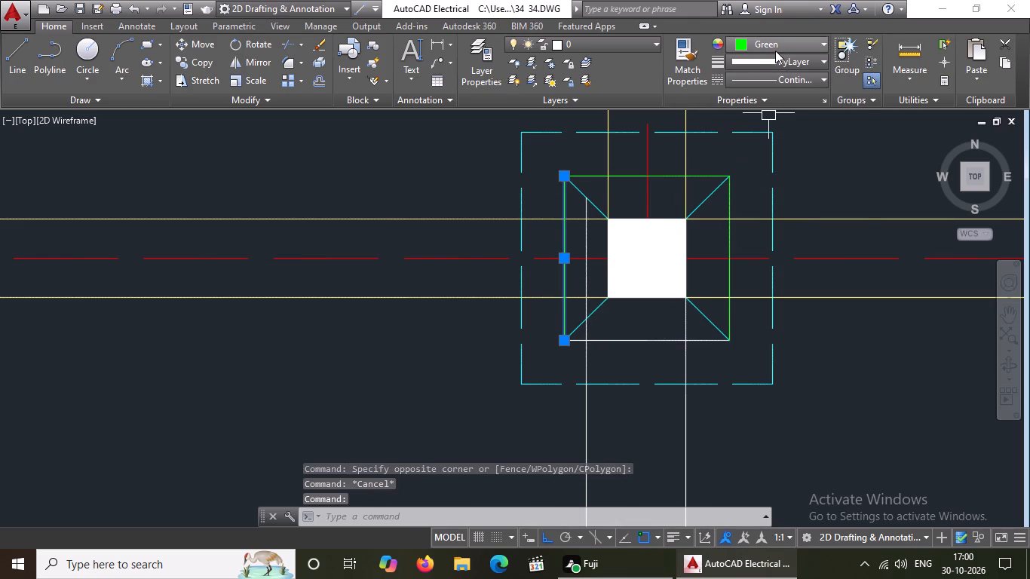
click(774, 44)
drag(750, 76, 750, 83)
key(Escape)
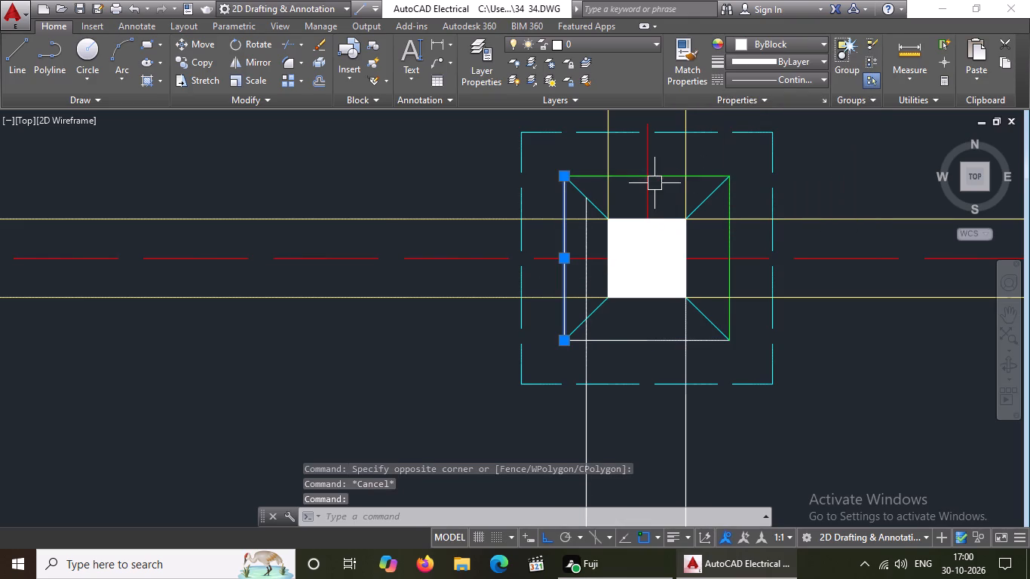
key(Escape)
Set the north and east green outline lines of that same footing between the two spans to ByBlock.
click(667, 178)
click(782, 44)
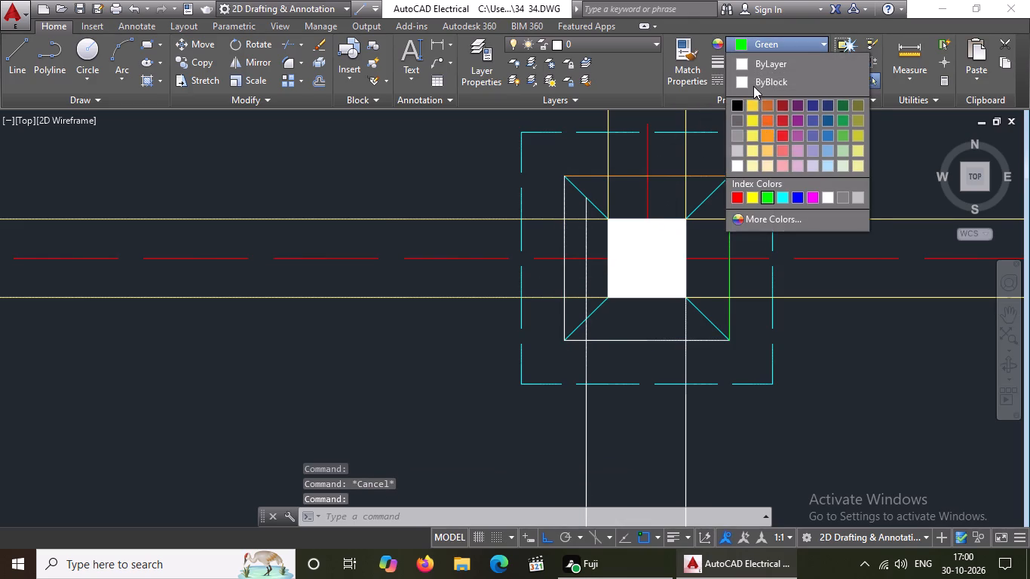
click(753, 83)
key(Escape)
click(730, 274)
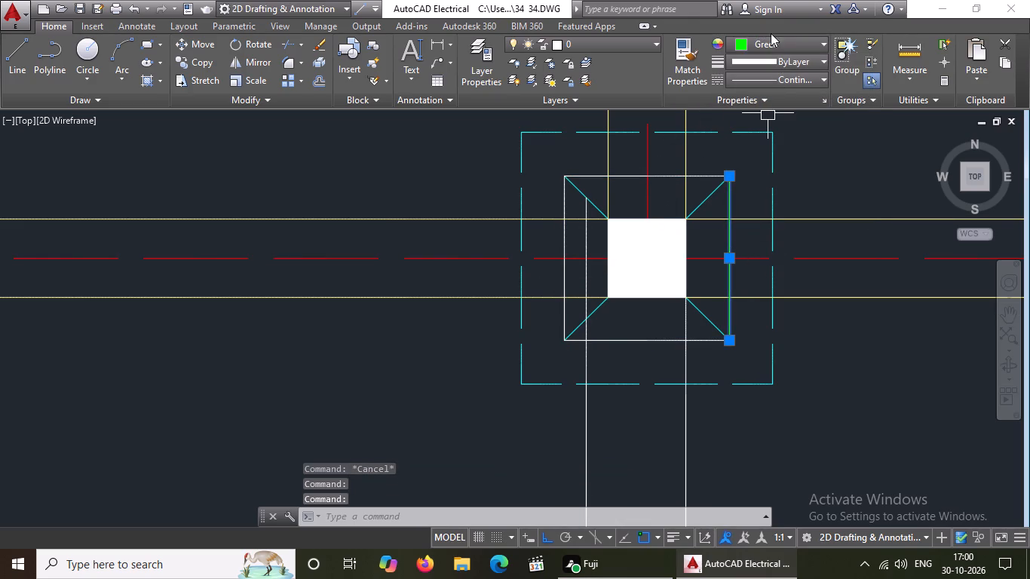
click(771, 42)
click(771, 79)
key(Escape)
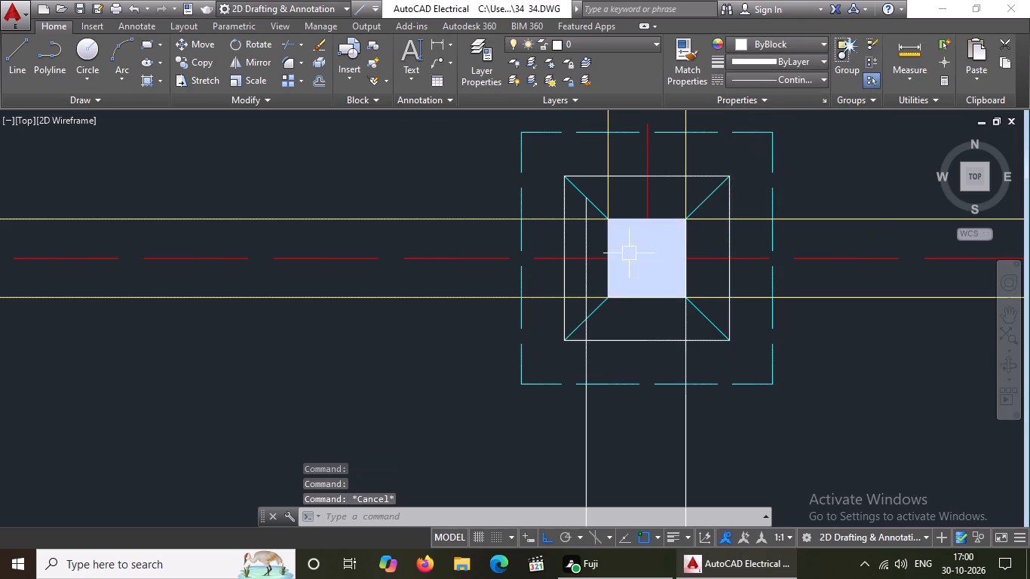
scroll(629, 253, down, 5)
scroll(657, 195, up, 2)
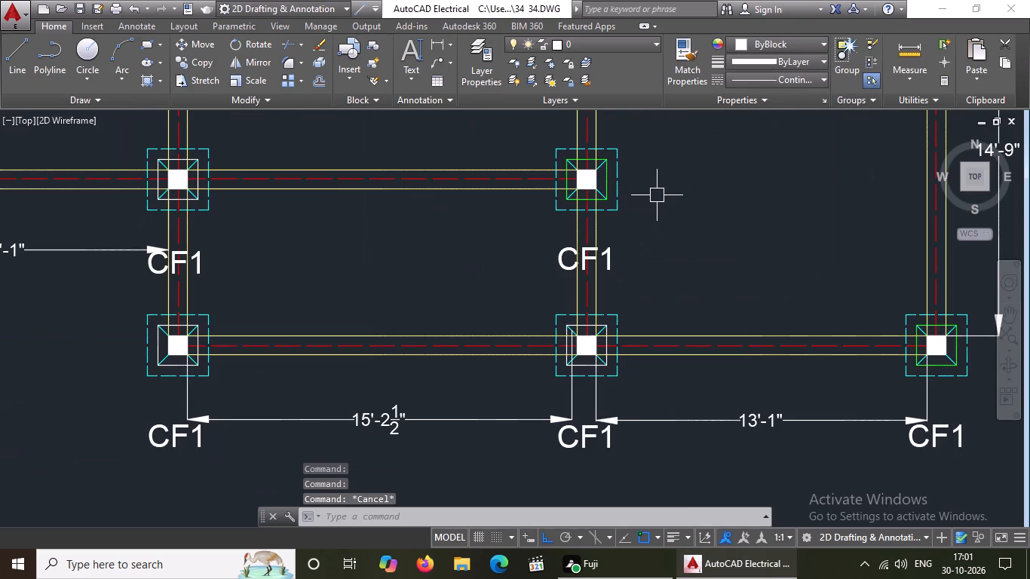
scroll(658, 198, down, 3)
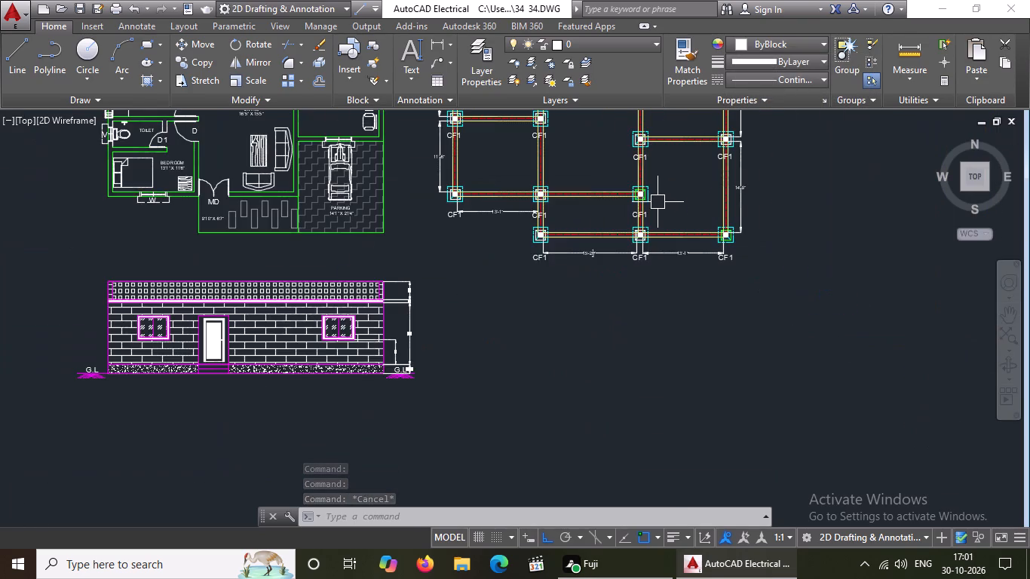
Set the south and east green outline lines of the CF1 footing directly north of the one between the 15'-2½" and 13'-1" spans to ByBlock.
scroll(642, 110, up, 3)
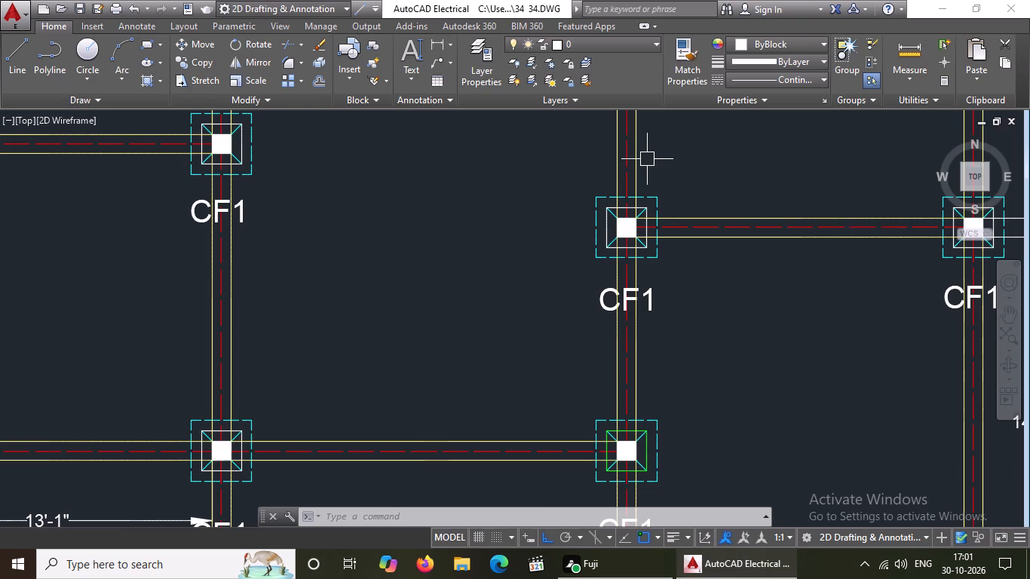
scroll(619, 313, down, 2)
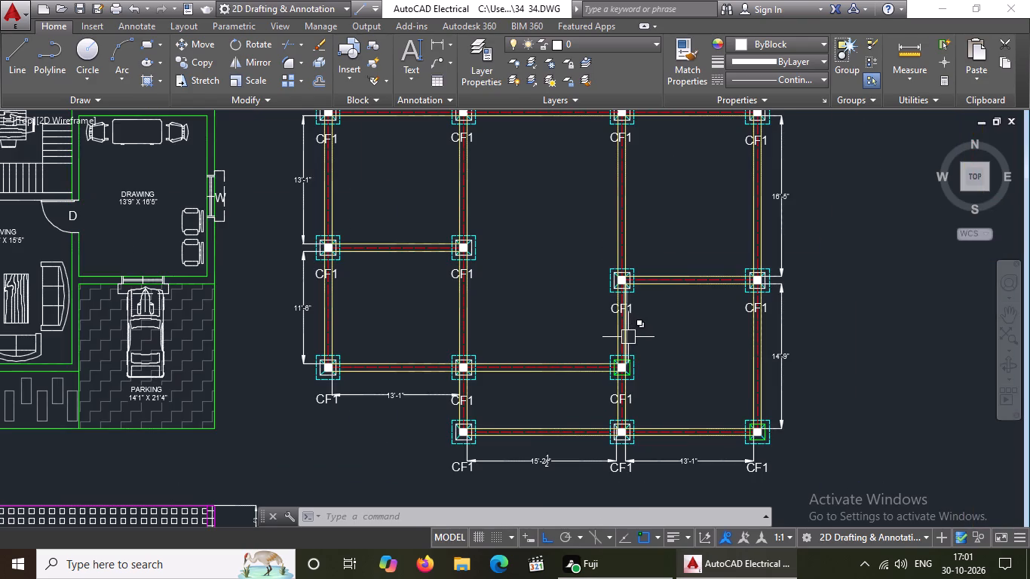
scroll(627, 407, up, 3)
scroll(590, 296, up, 3)
click(605, 242)
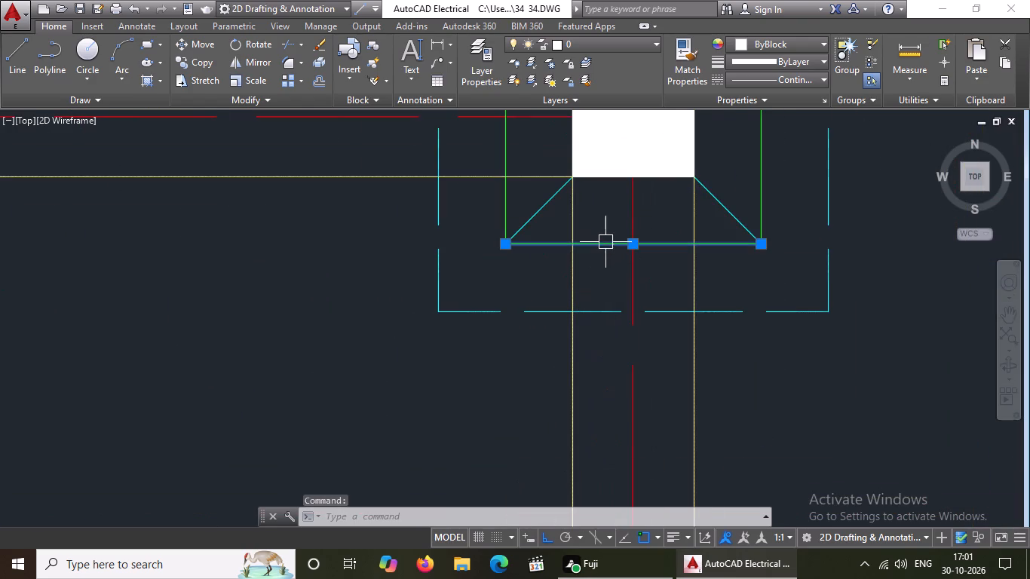
click(768, 40)
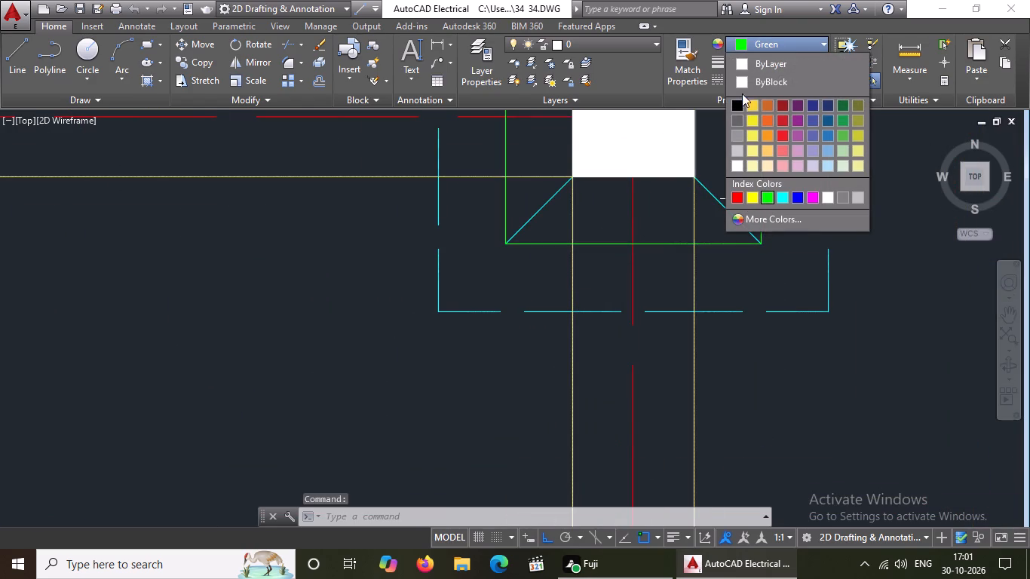
click(746, 75)
key(Escape)
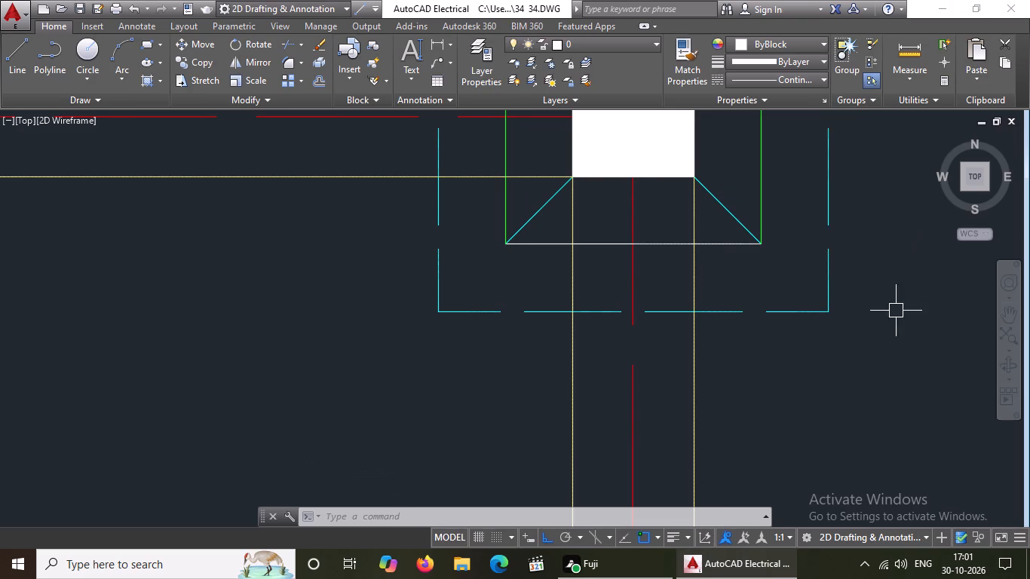
scroll(895, 311, down, 3)
scroll(930, 271, up, 2)
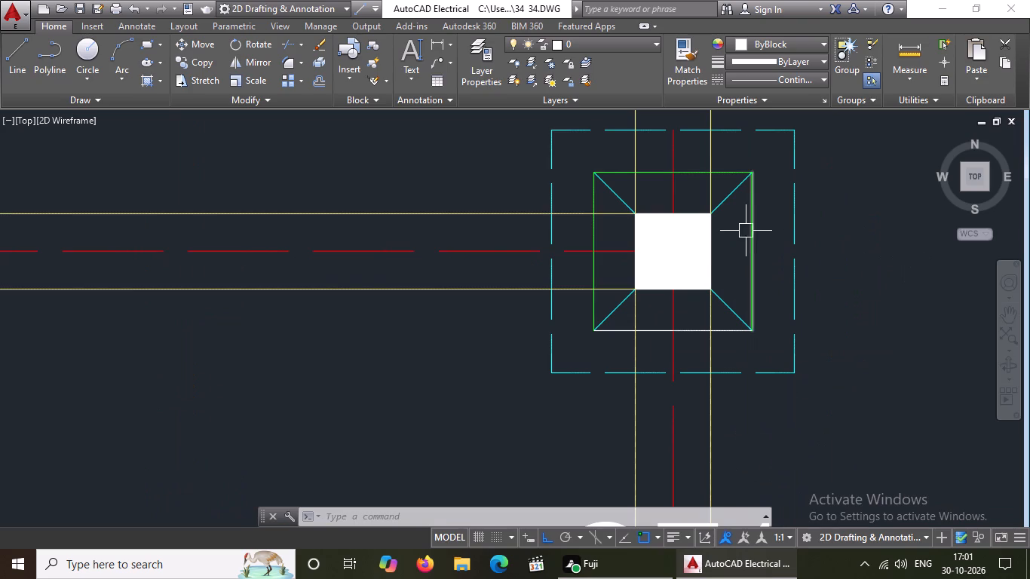
click(753, 232)
click(800, 42)
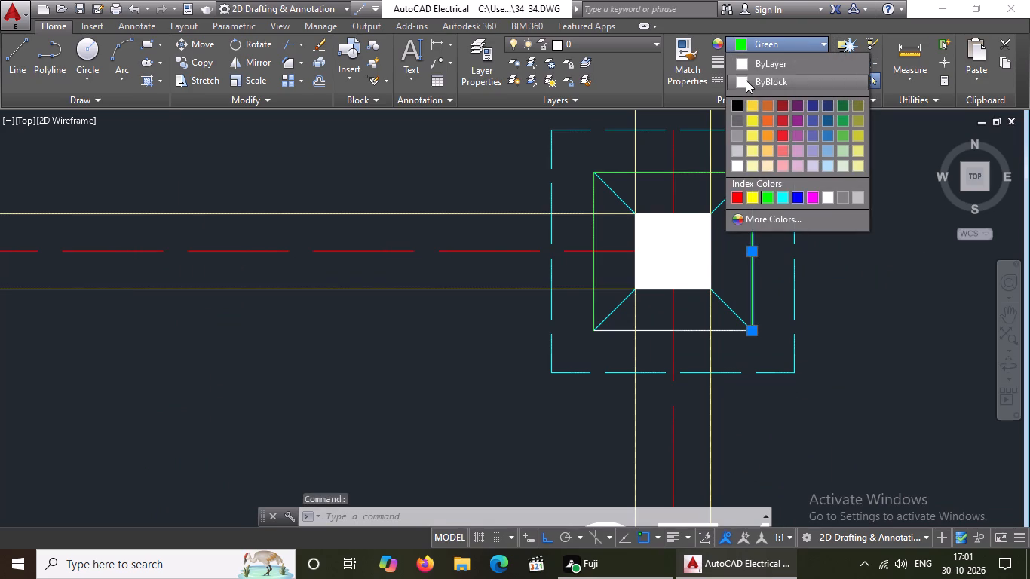
click(749, 79)
key(Escape)
Set the north and west green outline lines of that same CF1 footing to ByBlock.
click(689, 175)
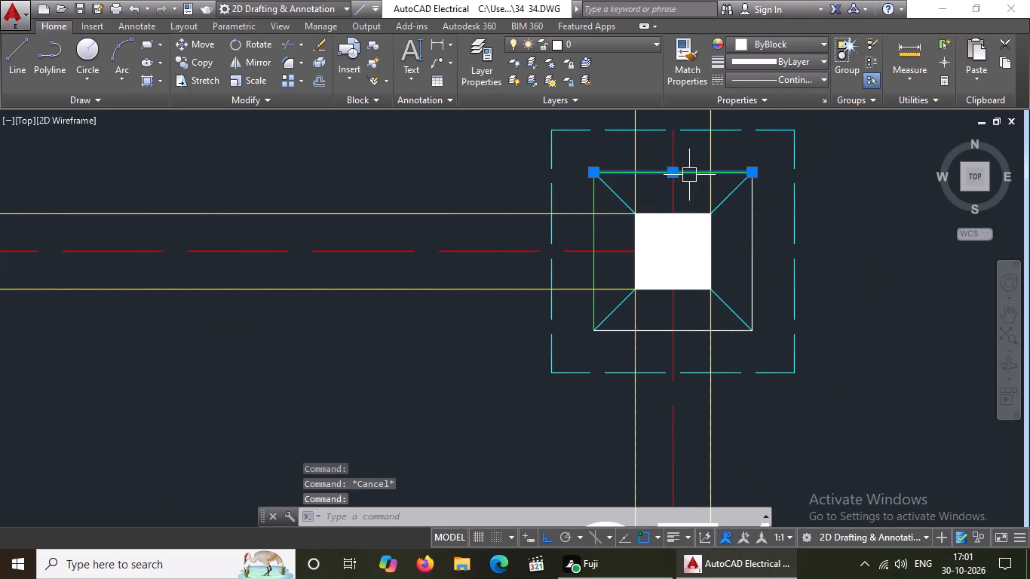
click(771, 40)
click(761, 84)
key(Escape)
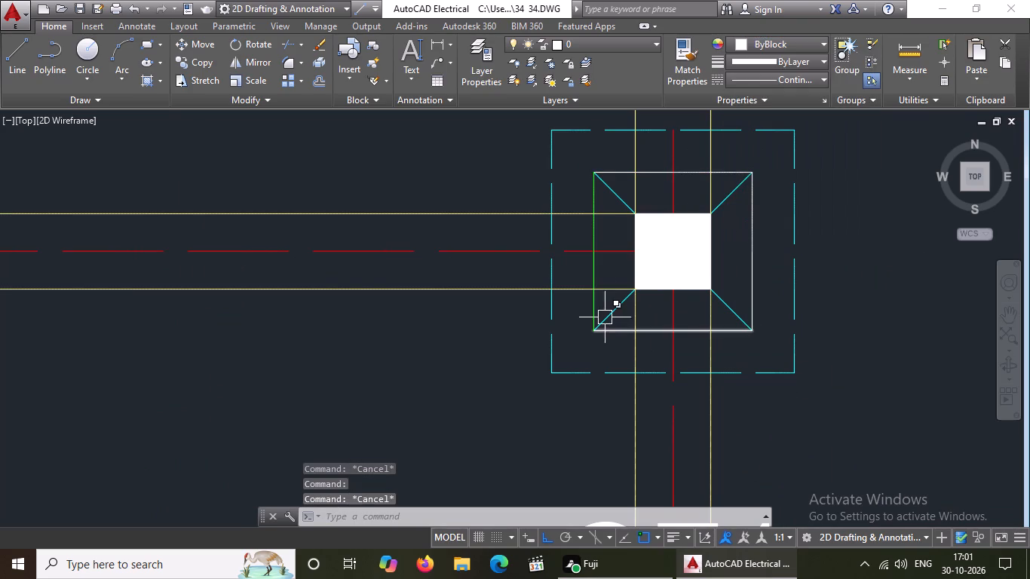
click(593, 265)
click(804, 41)
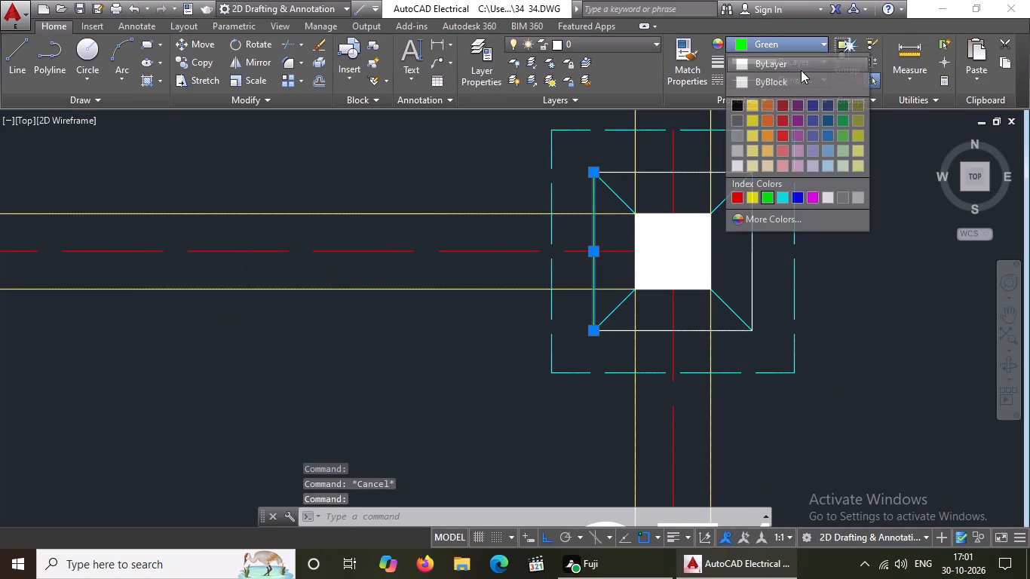
click(783, 81)
key(Escape)
Set the south and west green outline lines of the plan's southeast corner CF1 footing to ByBlock.
scroll(657, 230, down, 5)
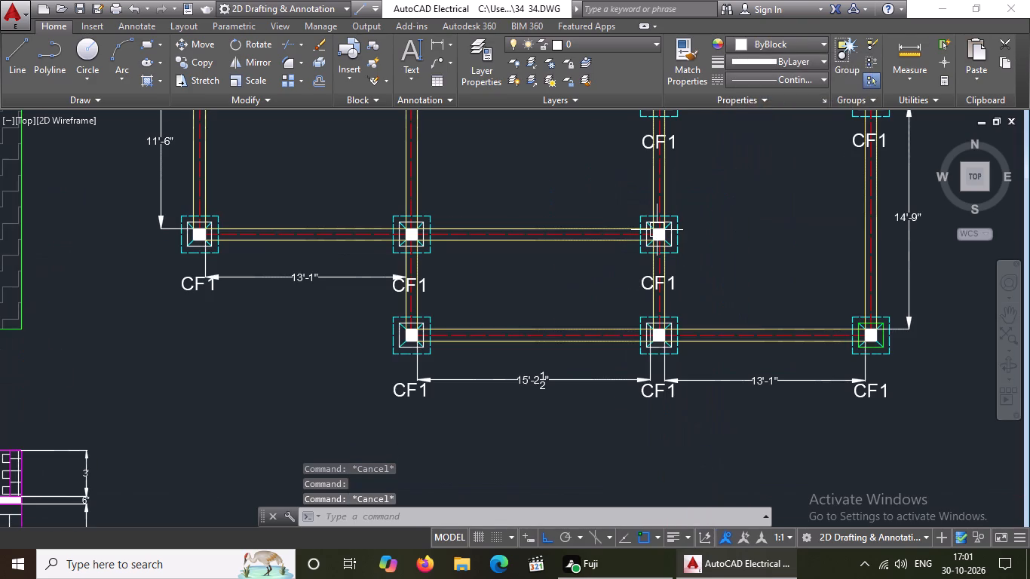
middle_drag(658, 263, 531, 345)
scroll(640, 325, down, 3)
scroll(620, 337, up, 3)
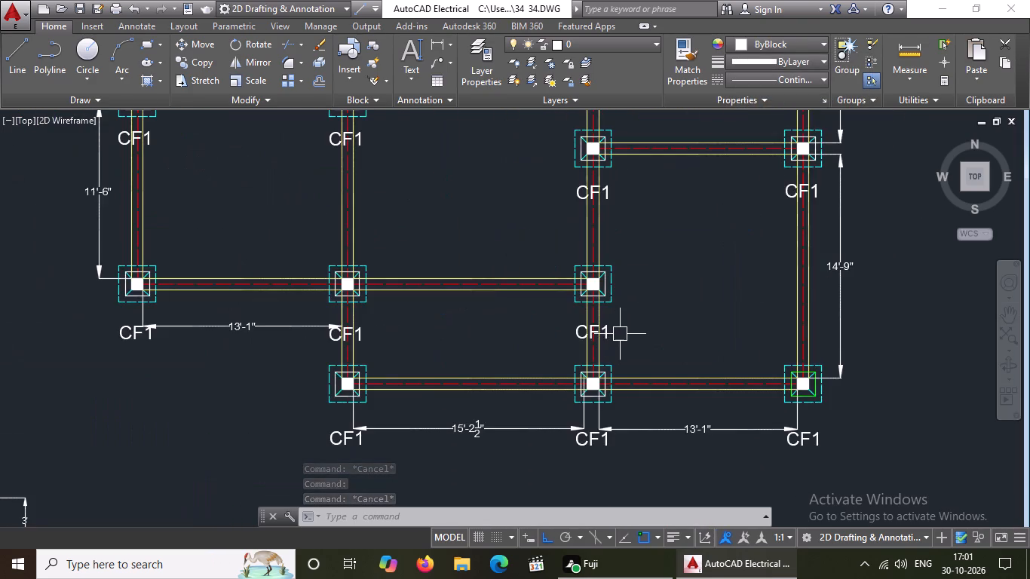
scroll(621, 331, down, 5)
scroll(627, 280, up, 4)
scroll(633, 241, down, 3)
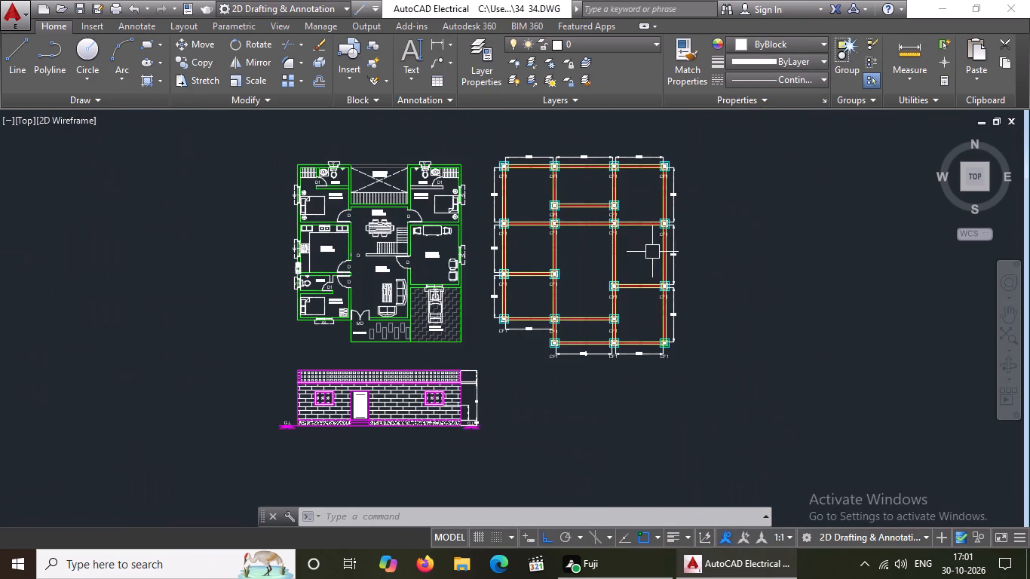
scroll(634, 323, up, 3)
scroll(736, 445, up, 3)
click(812, 336)
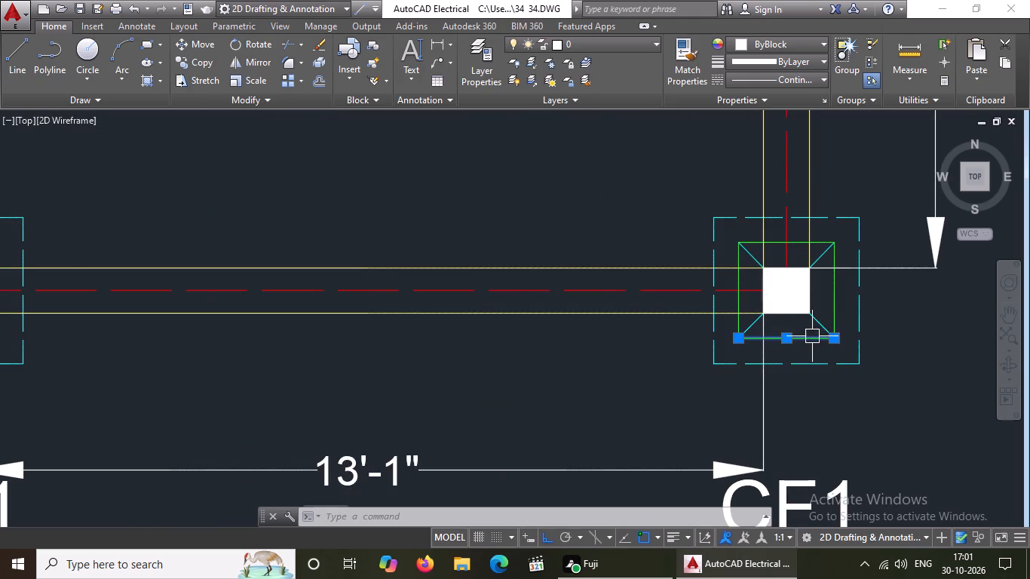
click(786, 42)
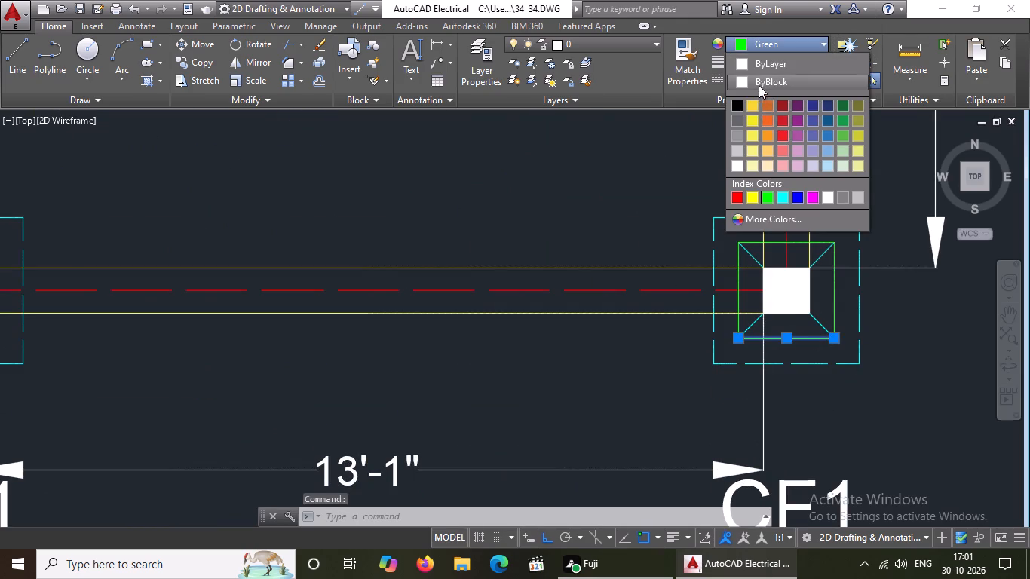
click(762, 78)
key(Escape)
scroll(727, 310, up, 2)
click(758, 285)
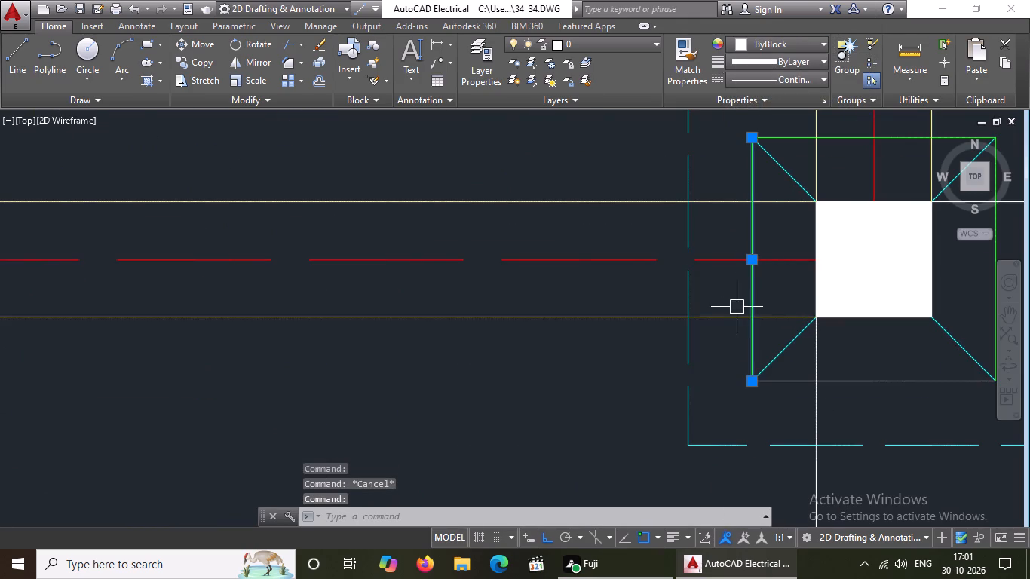
click(766, 46)
click(763, 87)
key(Escape)
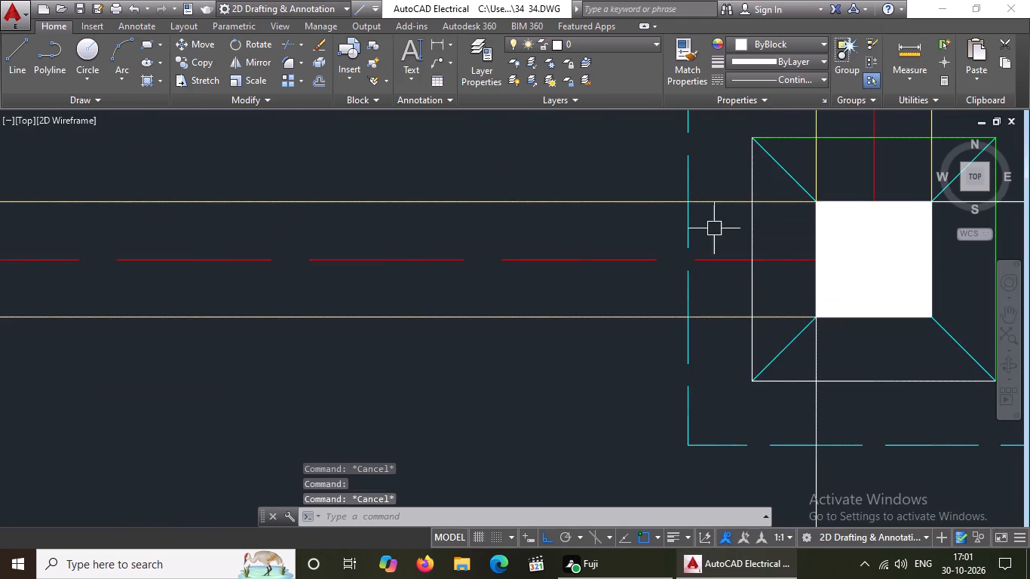
Set the north and east green outline lines of the southeast corner CF1 footing to ByBlock.
scroll(729, 275, down, 2)
scroll(805, 228, up, 2)
click(712, 221)
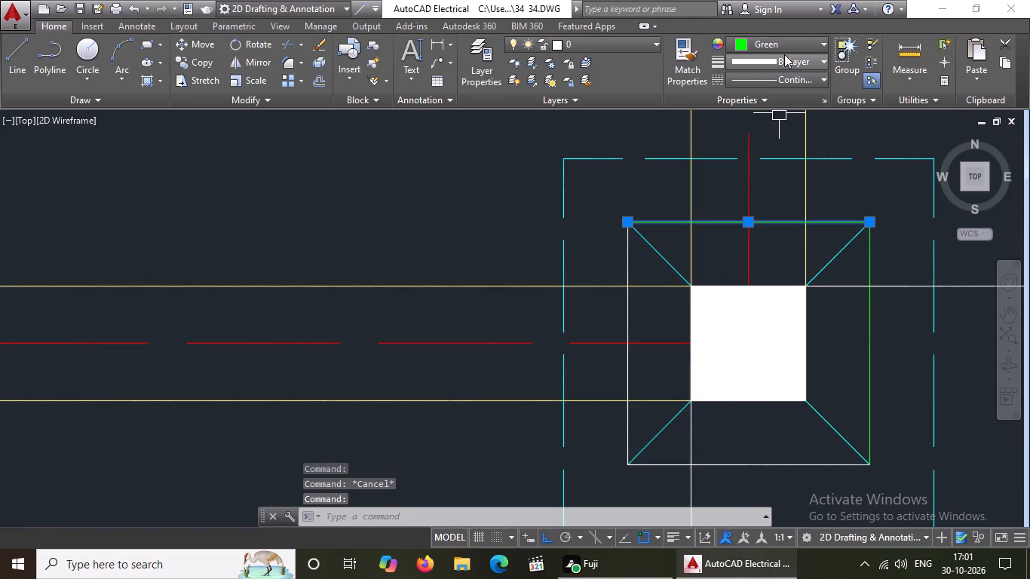
click(788, 42)
click(766, 81)
key(Escape)
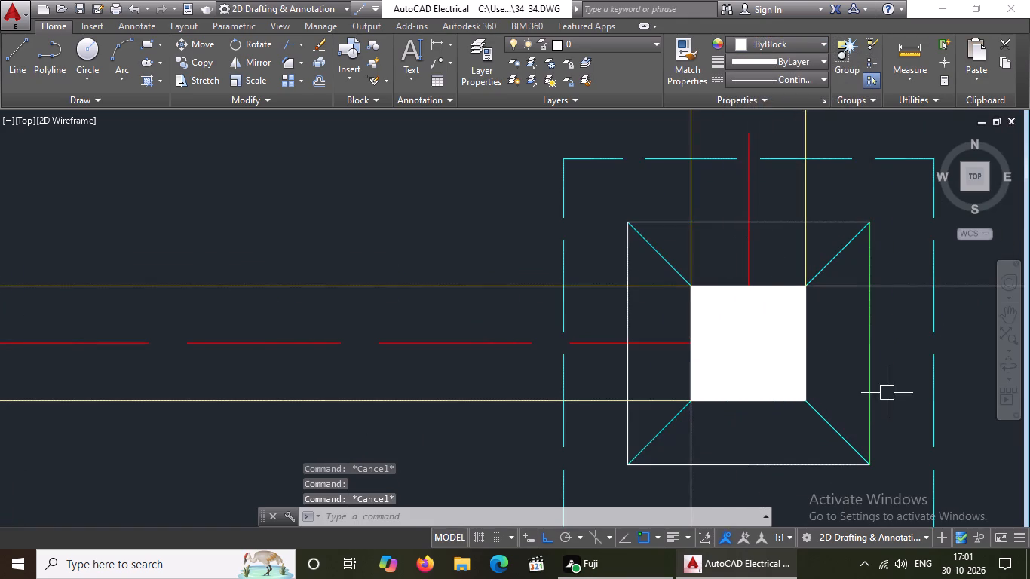
click(887, 388)
click(838, 409)
click(796, 43)
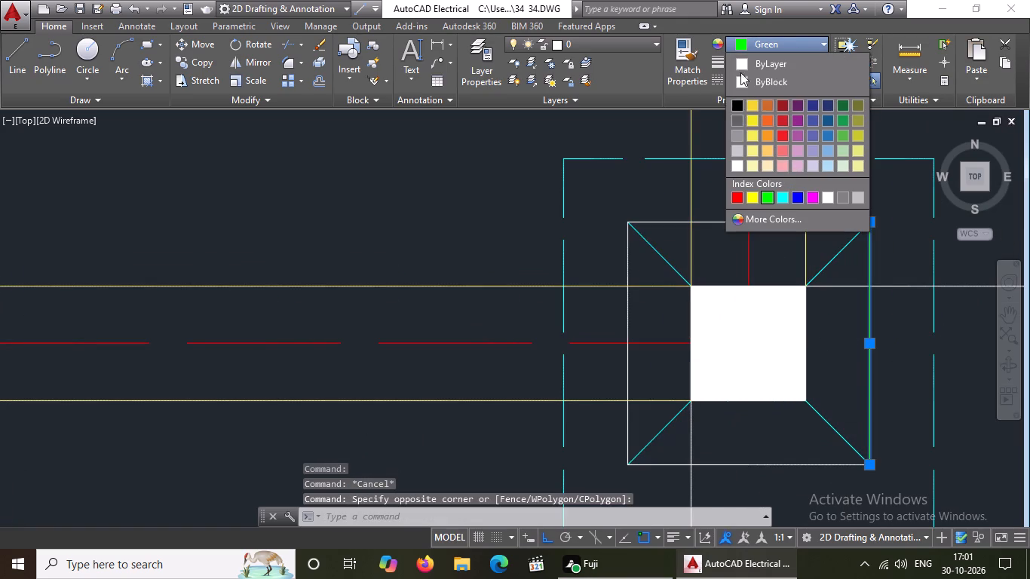
click(755, 81)
key(Escape)
scroll(737, 158, down, 3)
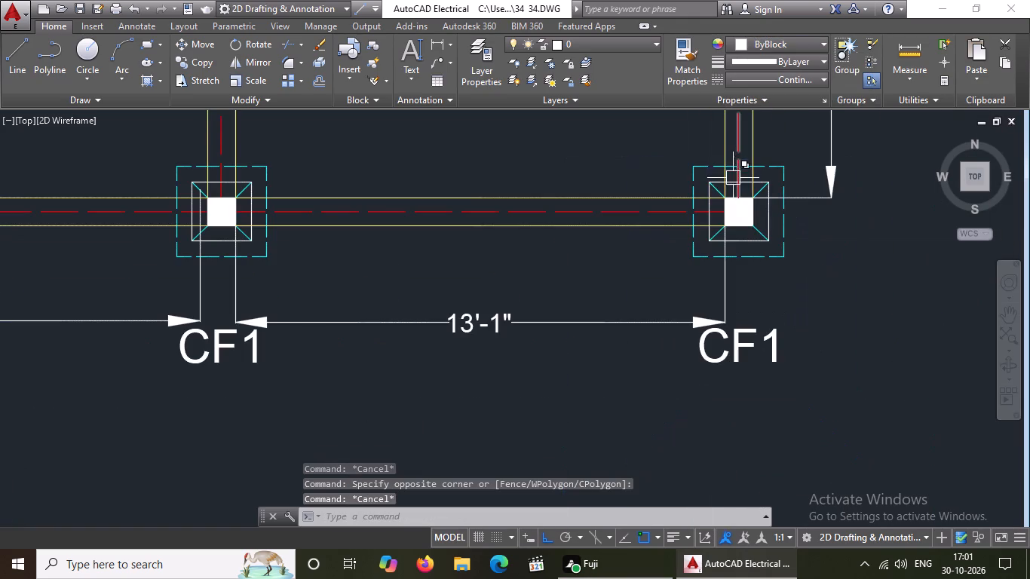
key(Escape)
Copy the MD label at the floor plan's main door about 47' straight north, to just above the back yard side.
scroll(679, 284, down, 3)
middle_drag(682, 287, 691, 340)
scroll(633, 355, down, 1)
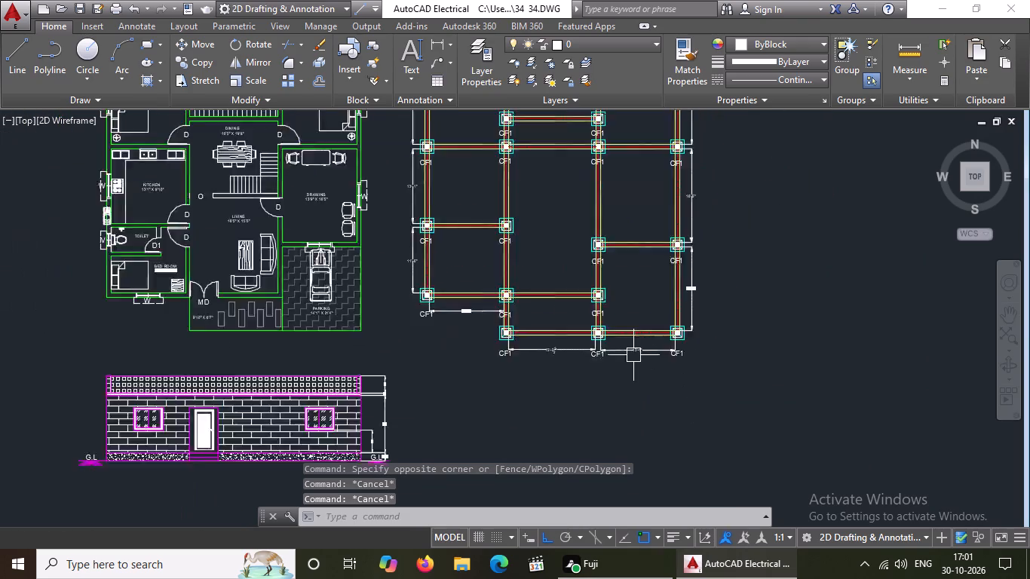
scroll(633, 355, down, 1)
scroll(480, 360, up, 2)
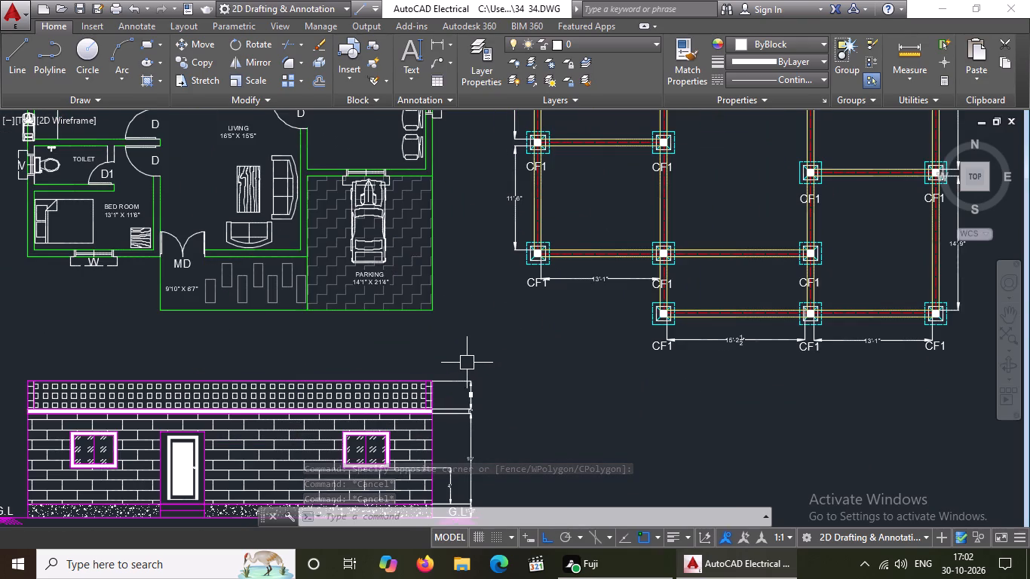
scroll(443, 350, down, 3)
scroll(403, 306, up, 1)
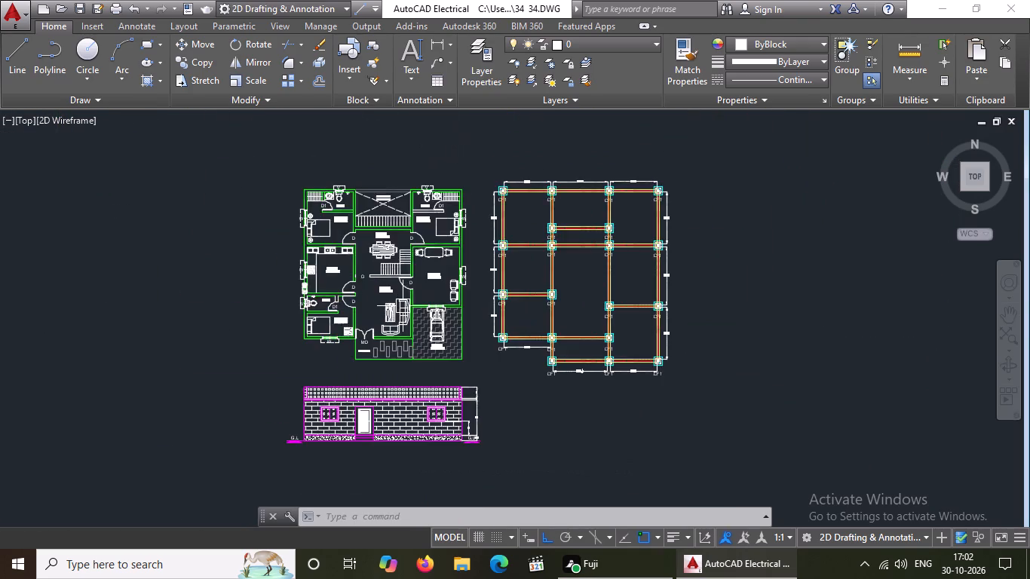
scroll(366, 323, up, 3)
click(345, 403)
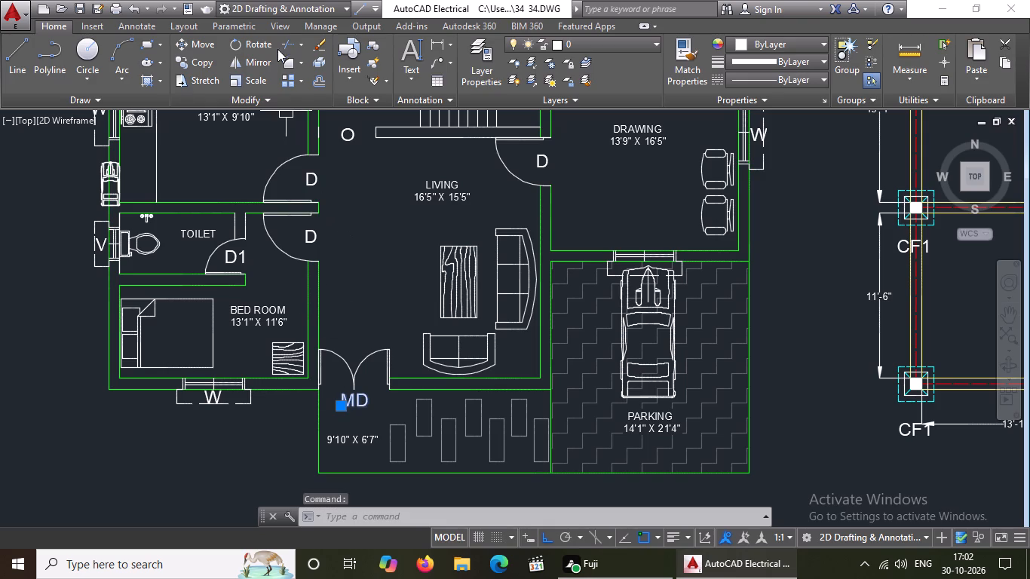
click(198, 56)
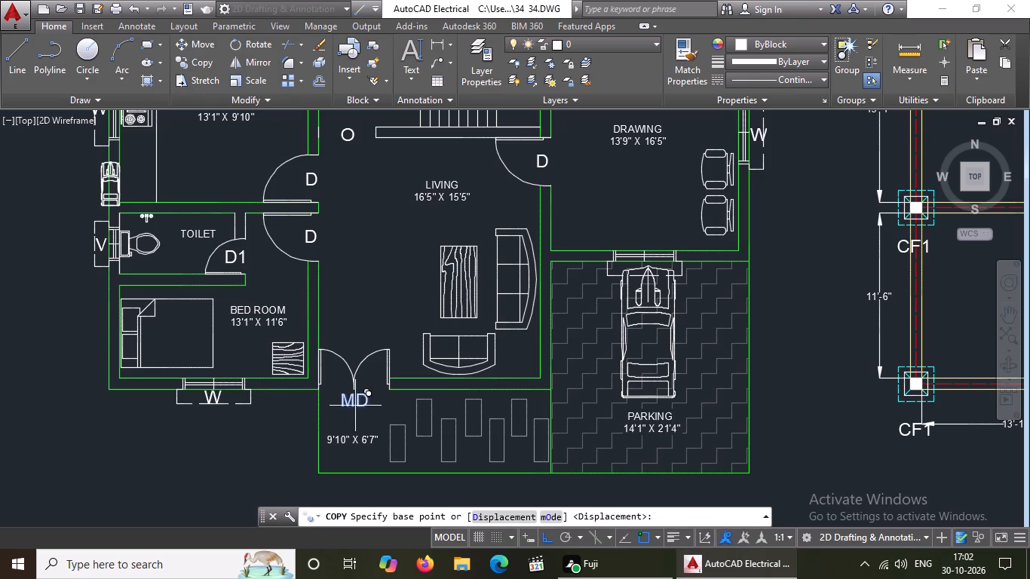
click(355, 406)
scroll(360, 411, down, 3)
scroll(396, 256, up, 2)
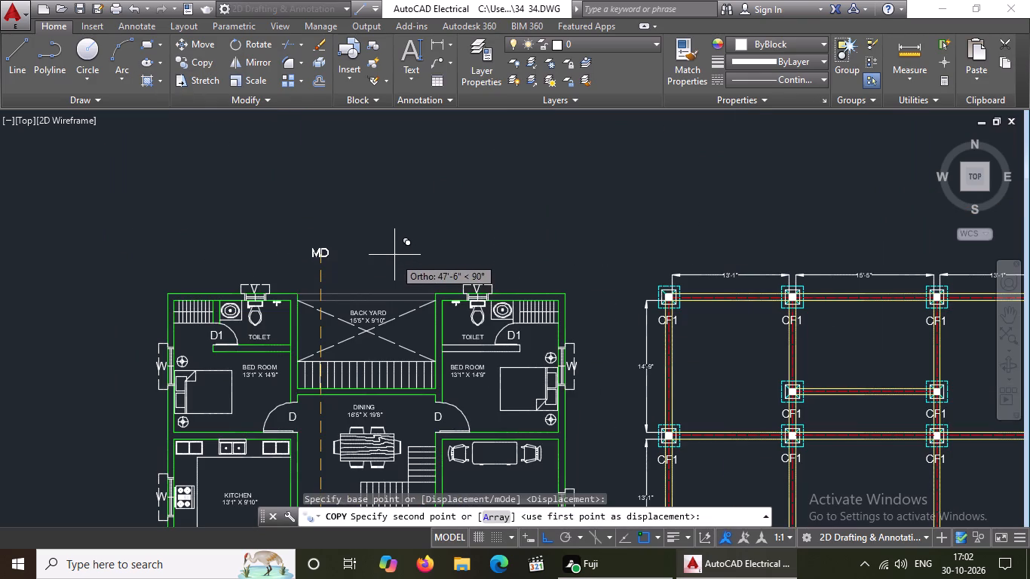
click(393, 264)
key(Escape)
Set the text height of the copied MD label above the floor plan to 1'.
click(320, 268)
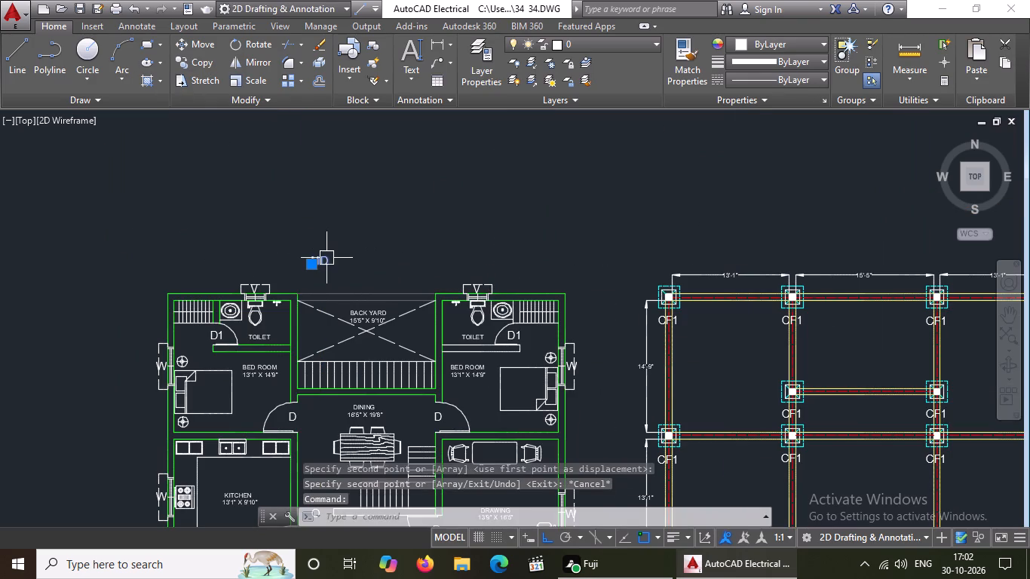
right_click(328, 257)
click(363, 524)
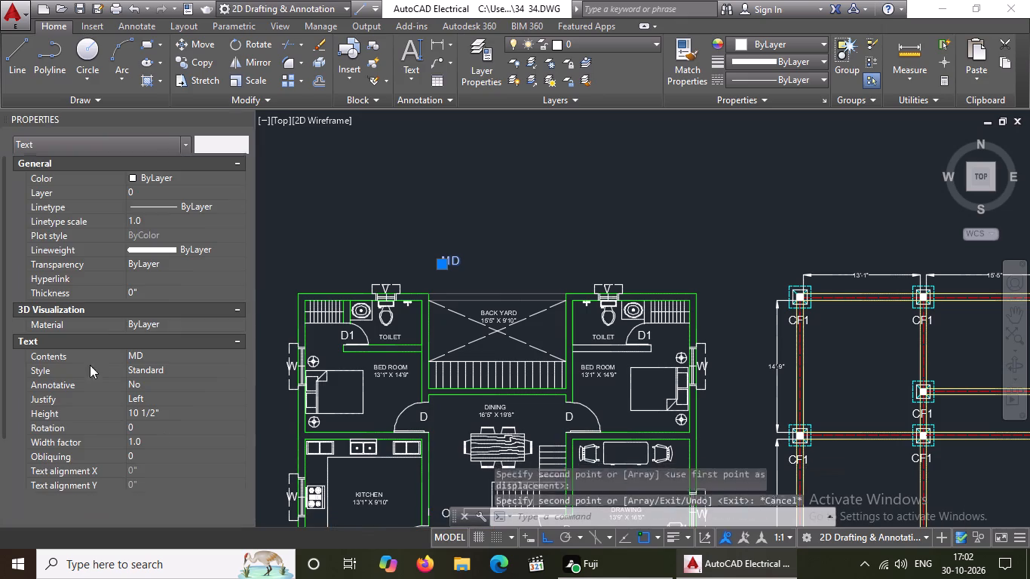
click(166, 412)
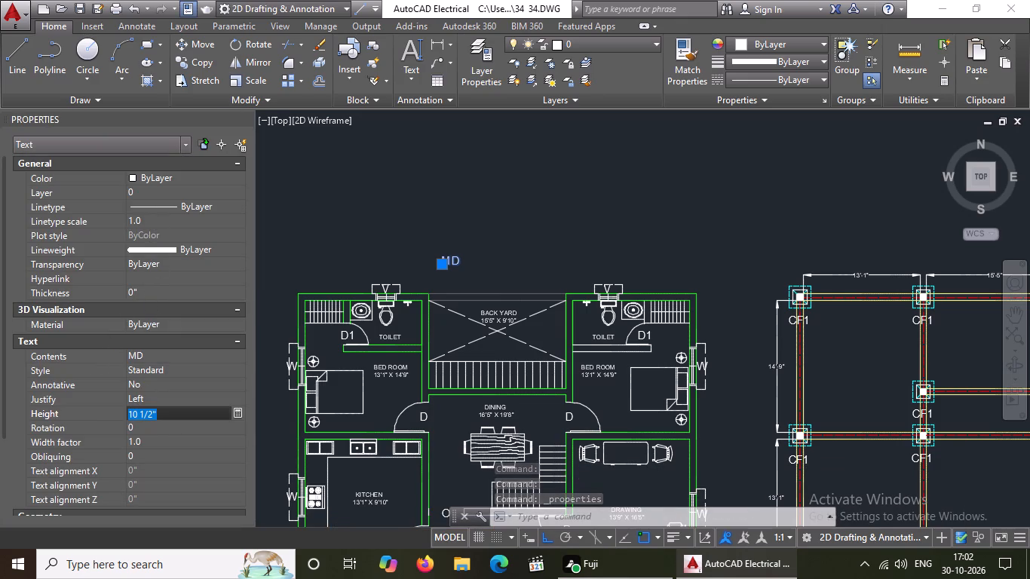
key(BackSpace)
key(BackSpace)
key(BackSpace)
text(1')
key(Return)
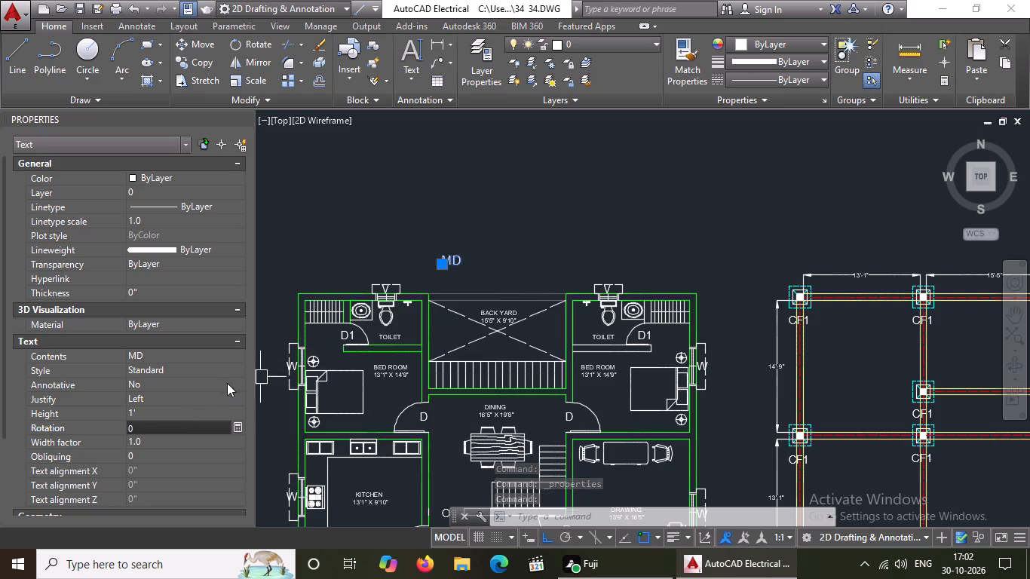
Set the copied MD label's text height to 1.5' and close its properties.
click(149, 413)
key(BackSpace)
key(BackSpace)
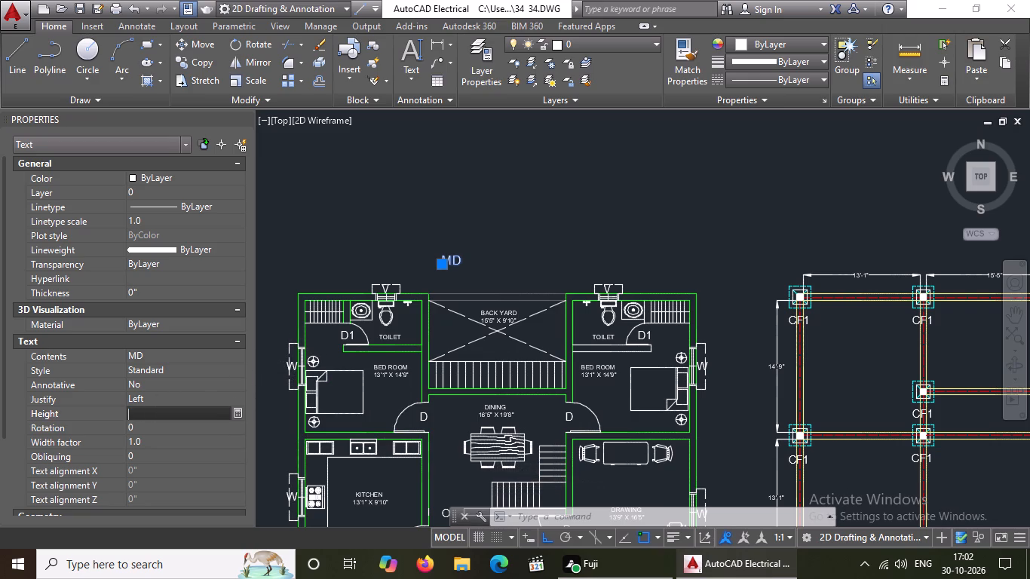
text(1.5')
key(Return)
key(Escape)
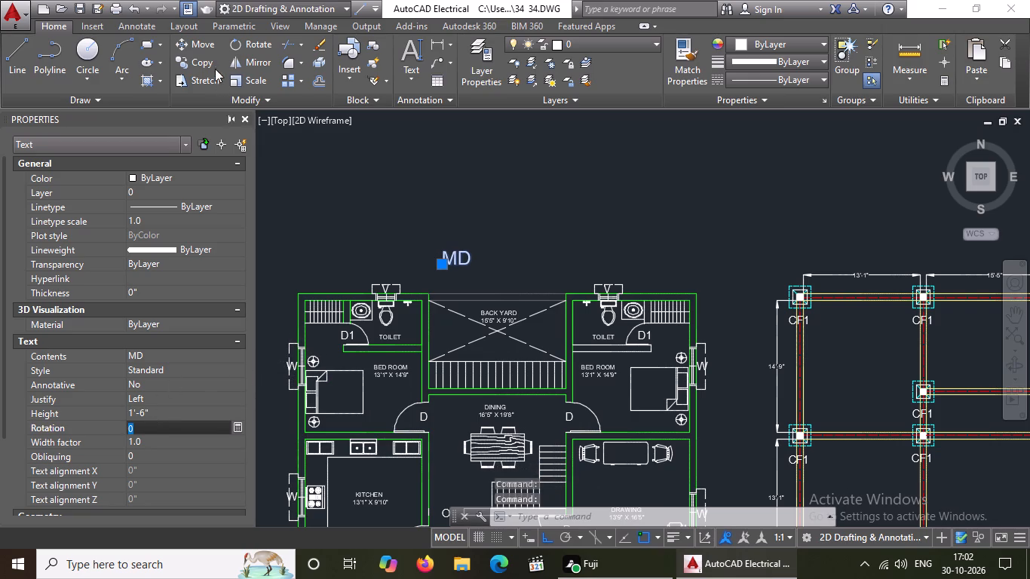
click(244, 115)
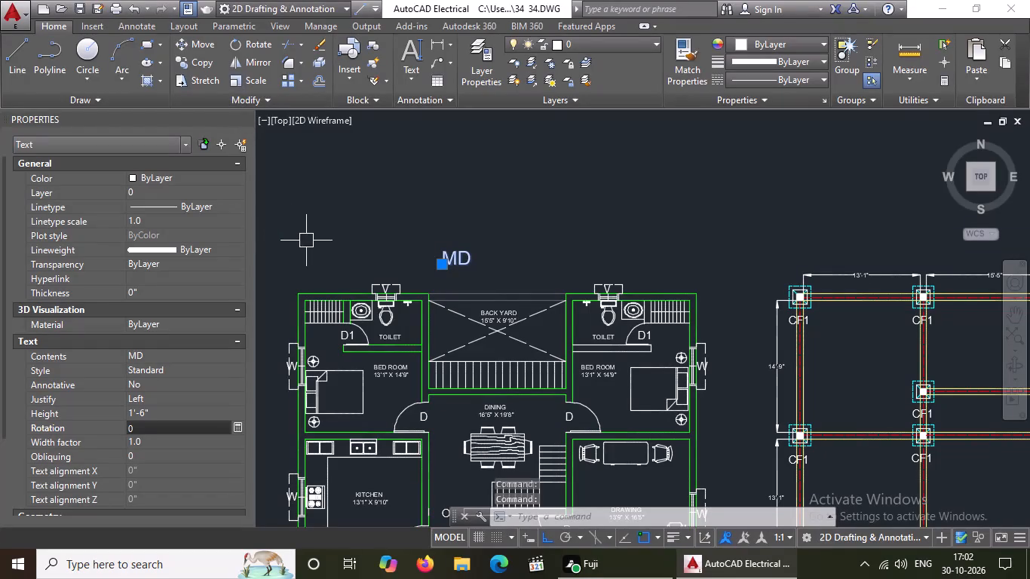
click(244, 118)
key(Escape)
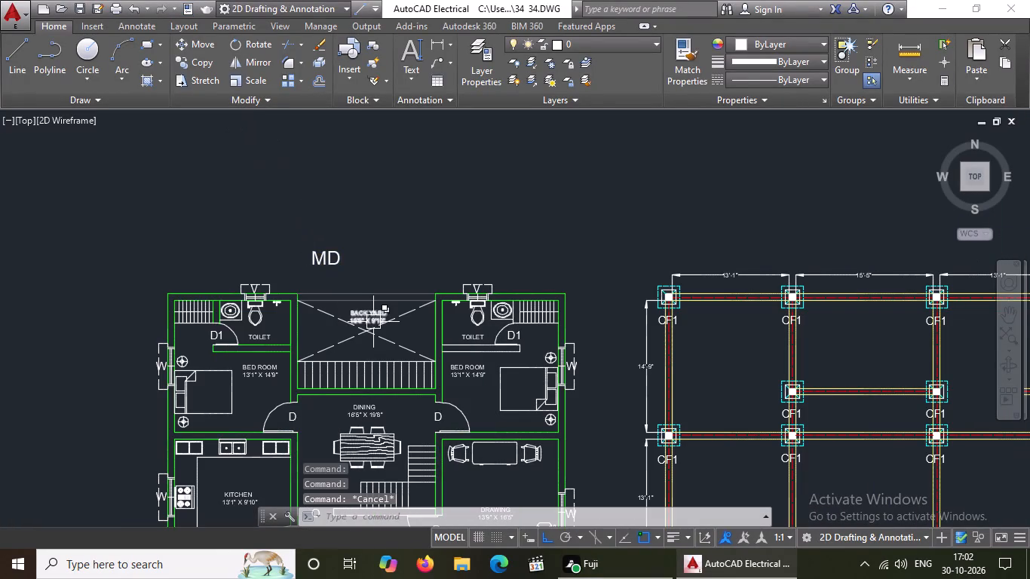
Replace the copied MD label's text above the floor plan with GROUND FLOOR PLAN.
double_click(315, 261)
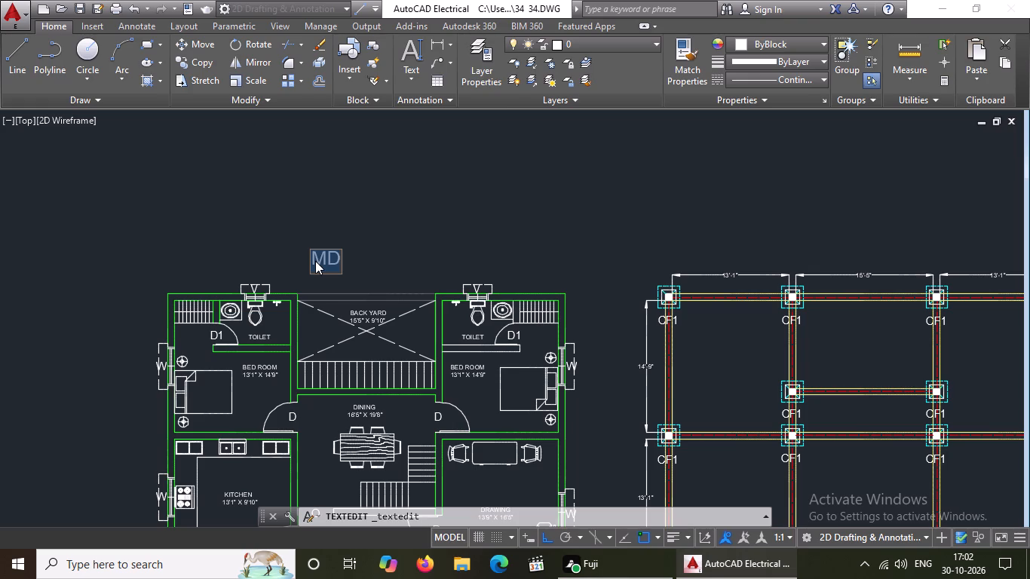
key(BackSpace)
key(BackSpace)
text(GROUN)
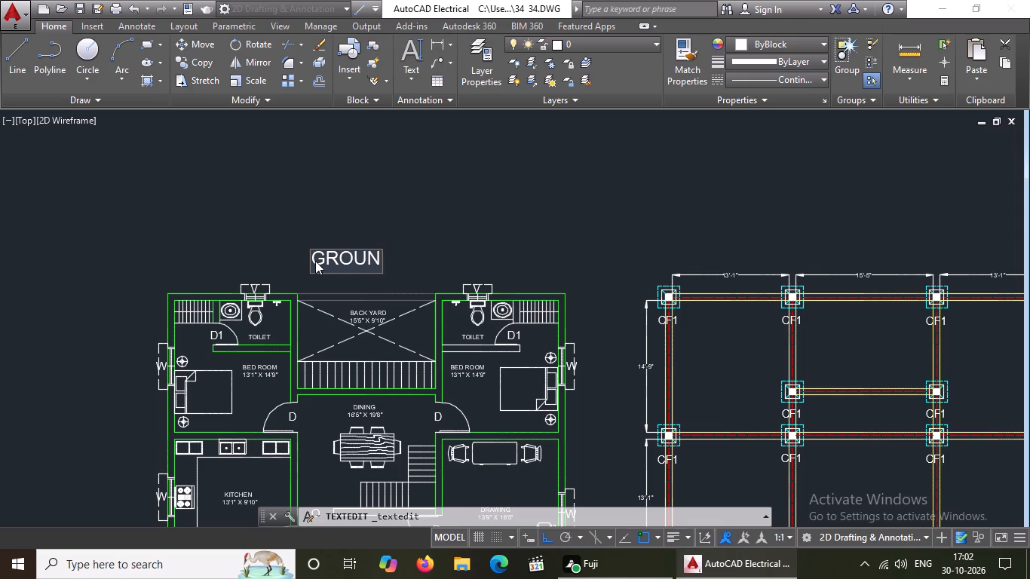
key(d)
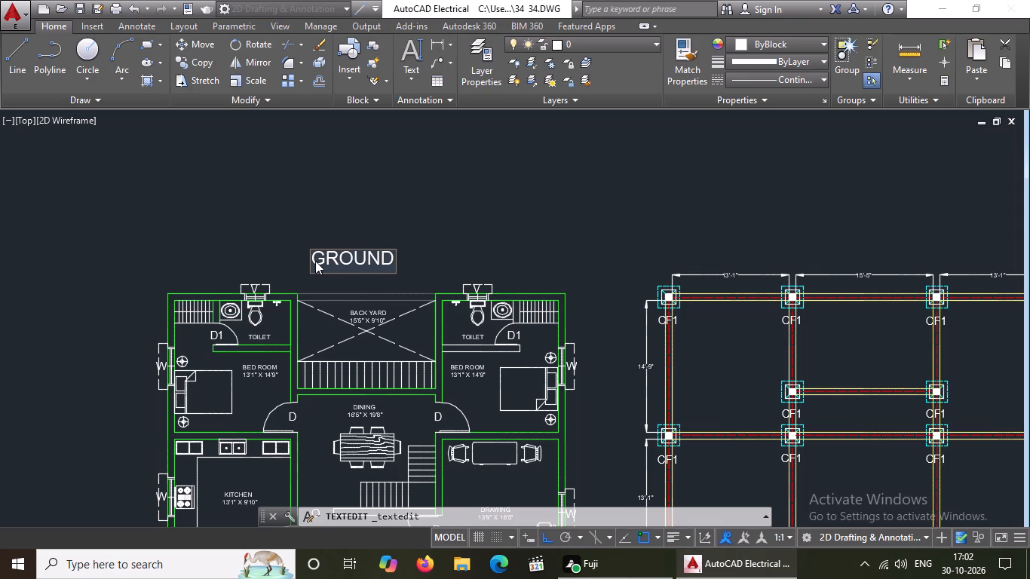
key(space)
text(FLOOR PLAN)
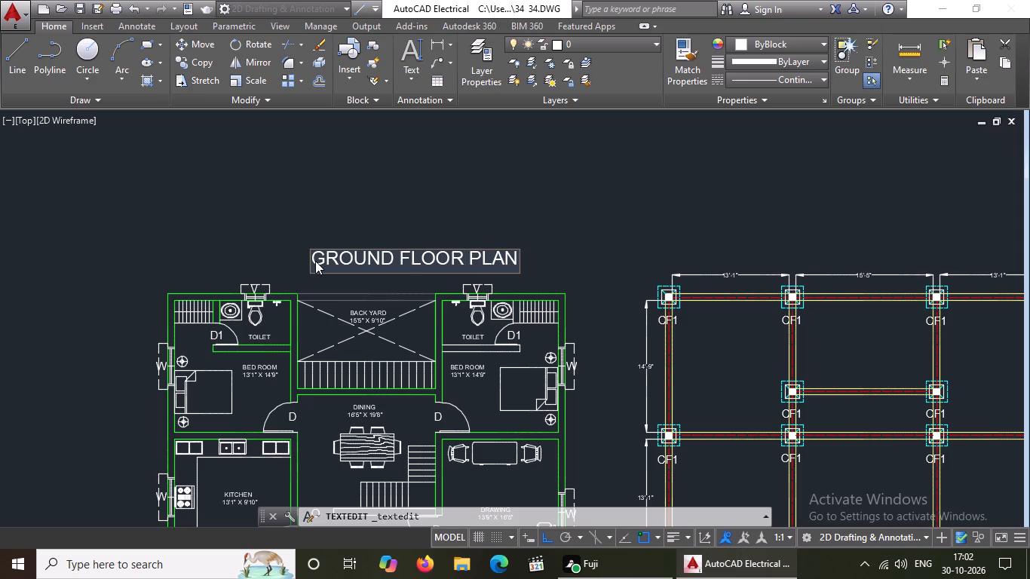
Add one extra space between GROUND and FLOOR and between FLOOR and PLAN in the title, and finish the text edit.
key(Left)
key(Left)
key(Left)
key(Left)
key(Left)
key(Left)
key(Left)
key(Left)
key(Left)
key(Left)
key(space)
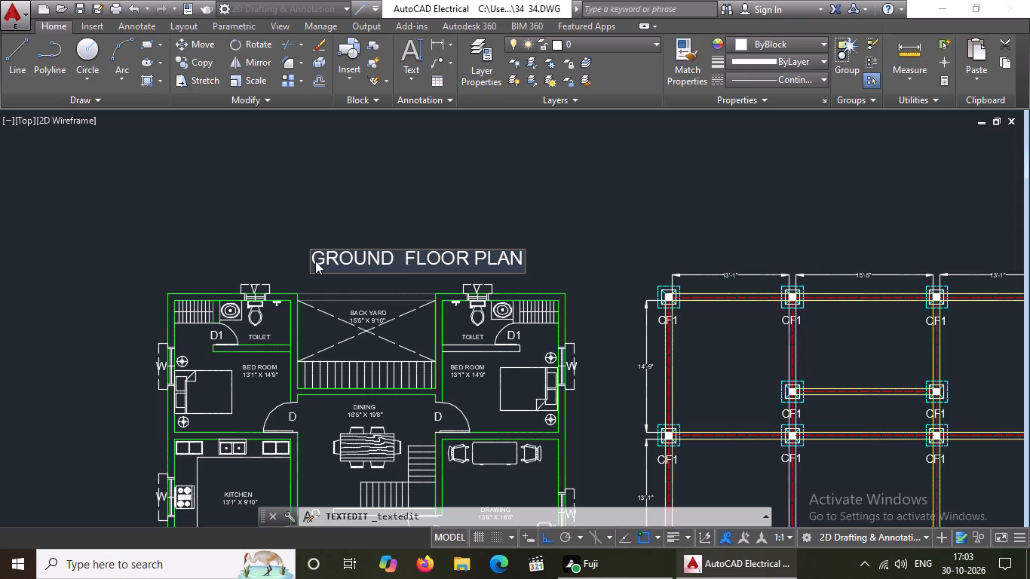
key(Right)
key(Right)
key(Right)
key(Right)
key(Right)
key(Right)
key(space)
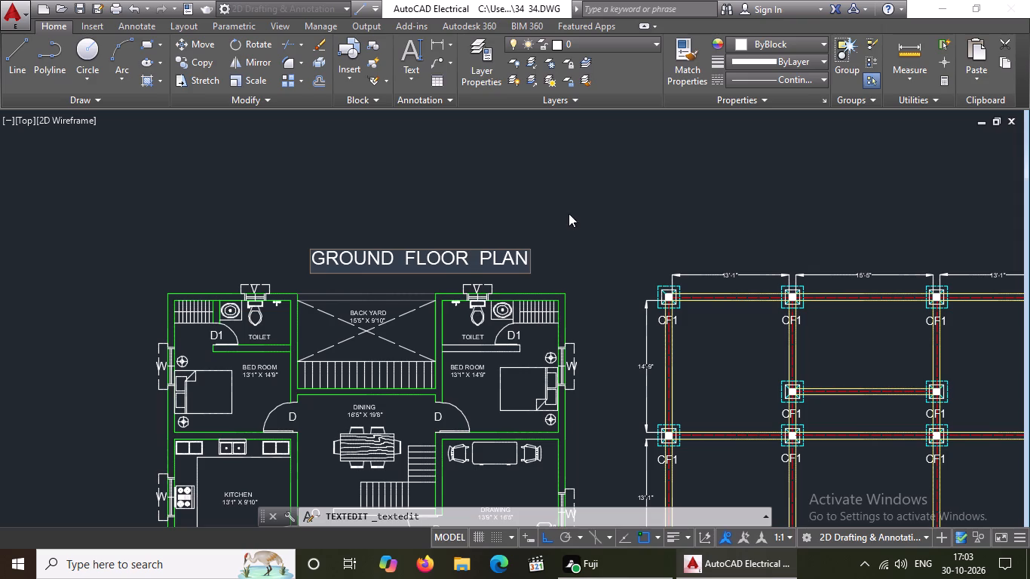
click(567, 250)
Move the GROUND FLOOR PLAN title west and slightly south, with Ortho off, to centre it above the floor plan.
click(451, 252)
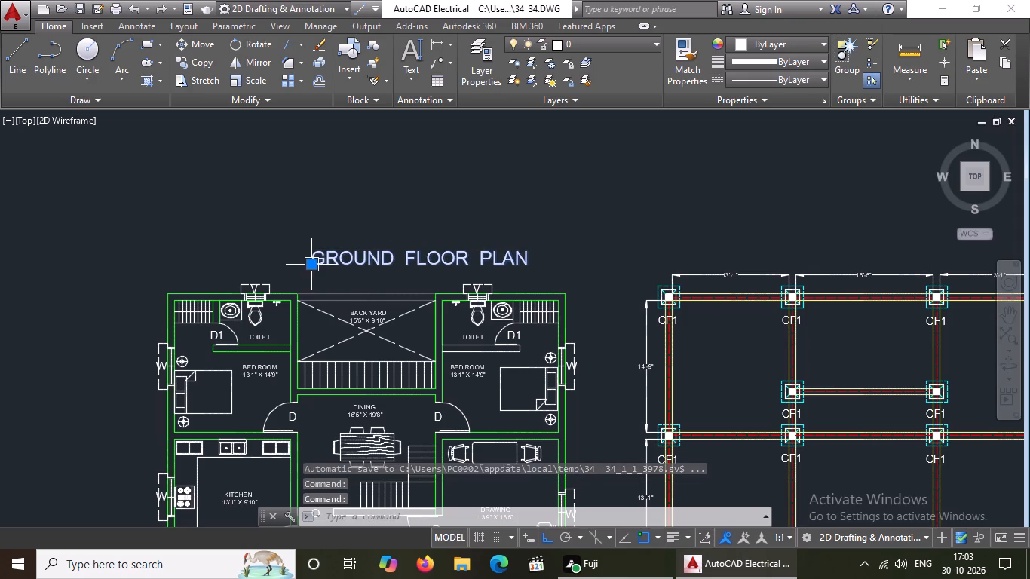
click(315, 260)
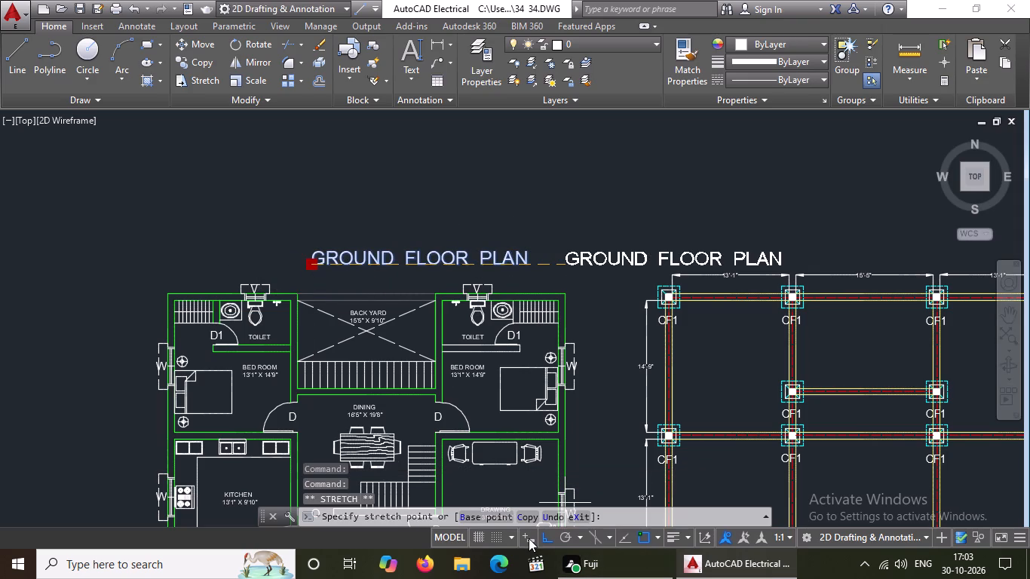
click(553, 534)
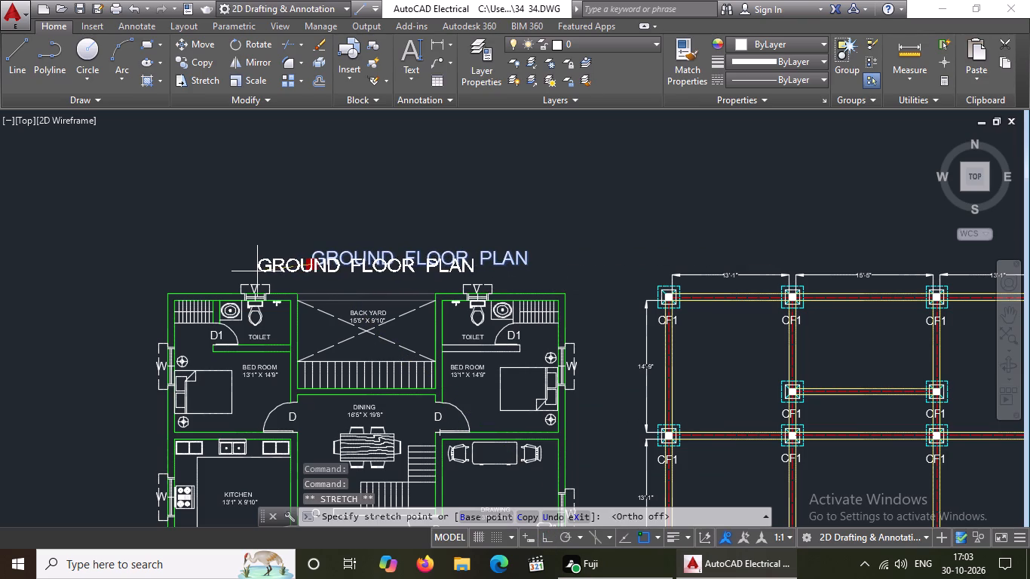
click(256, 271)
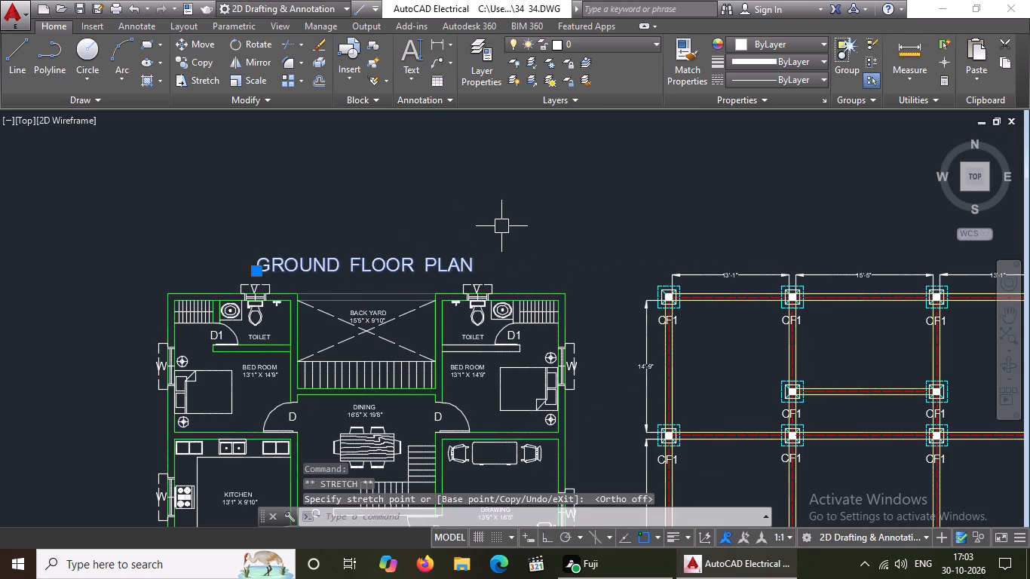
key(Escape)
Copy the GROUND FLOOR PLAN title to just above the top dimensions of the column and footing plan, centred on it.
scroll(507, 177, down, 3)
scroll(664, 173, up, 1)
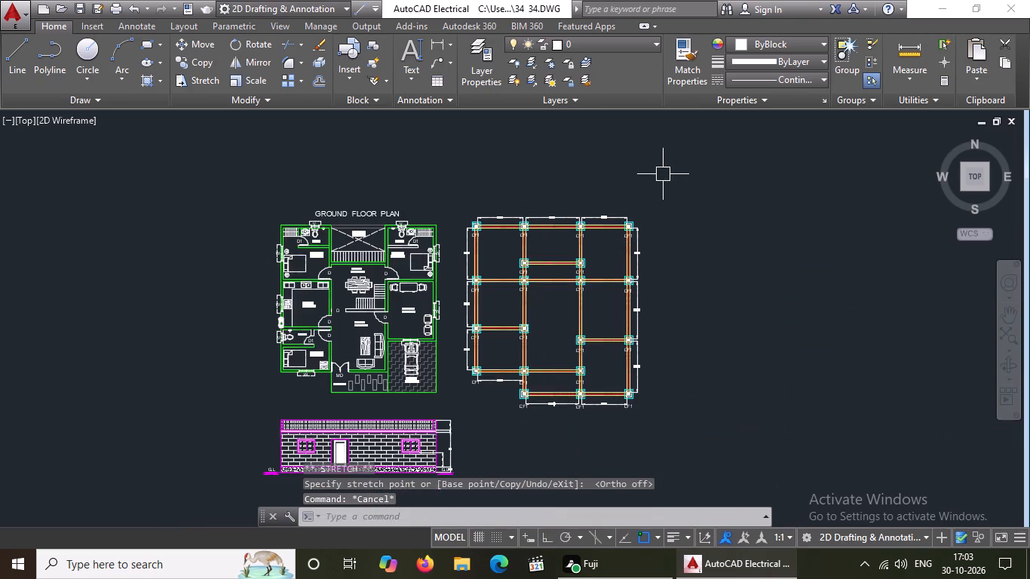
scroll(466, 191, up, 1)
click(267, 226)
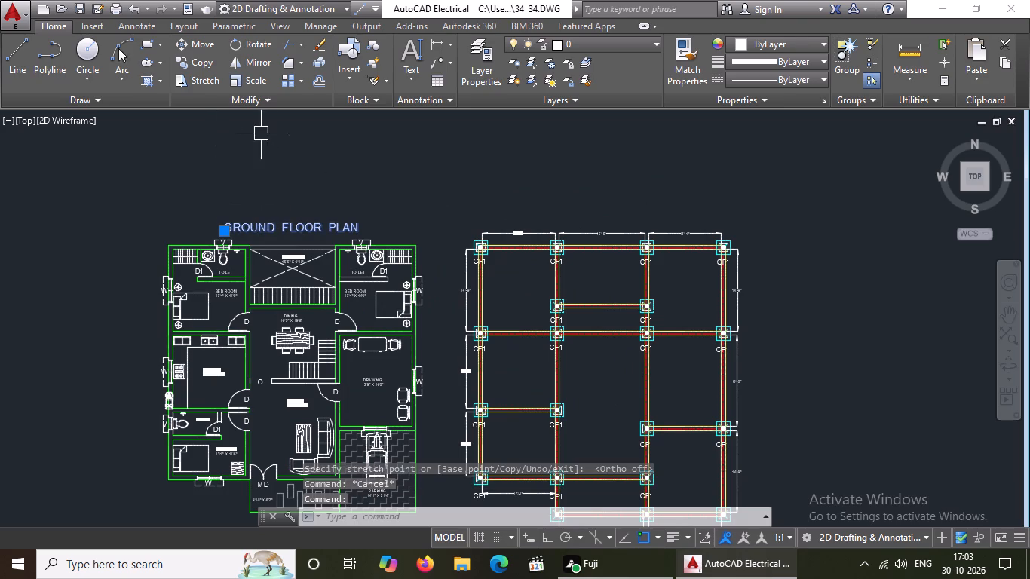
click(192, 60)
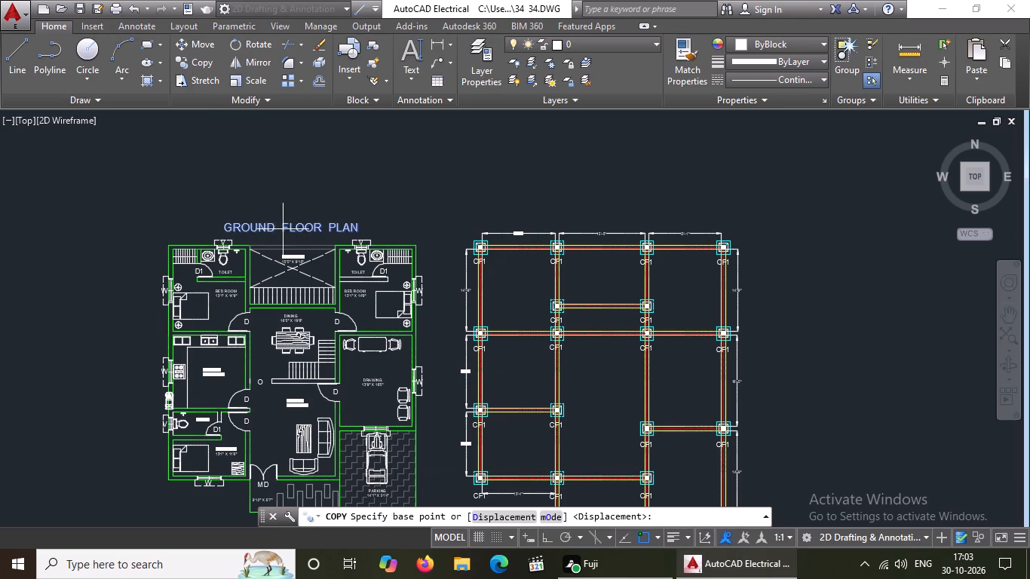
click(287, 227)
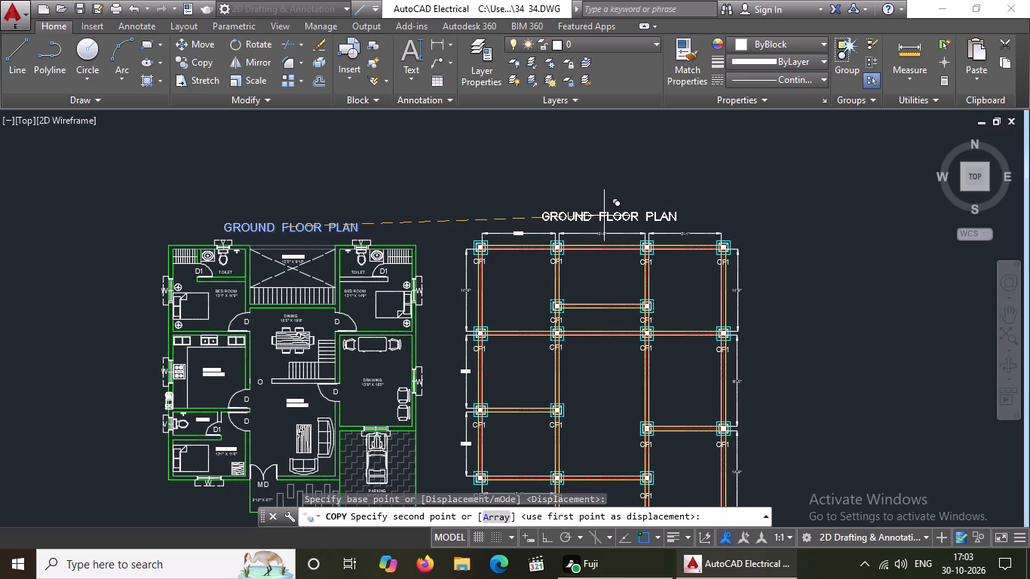
click(604, 215)
key(Escape)
Change the copied title above the column and footing plan to COLUMN FOOTING PLAN.
double_click(645, 218)
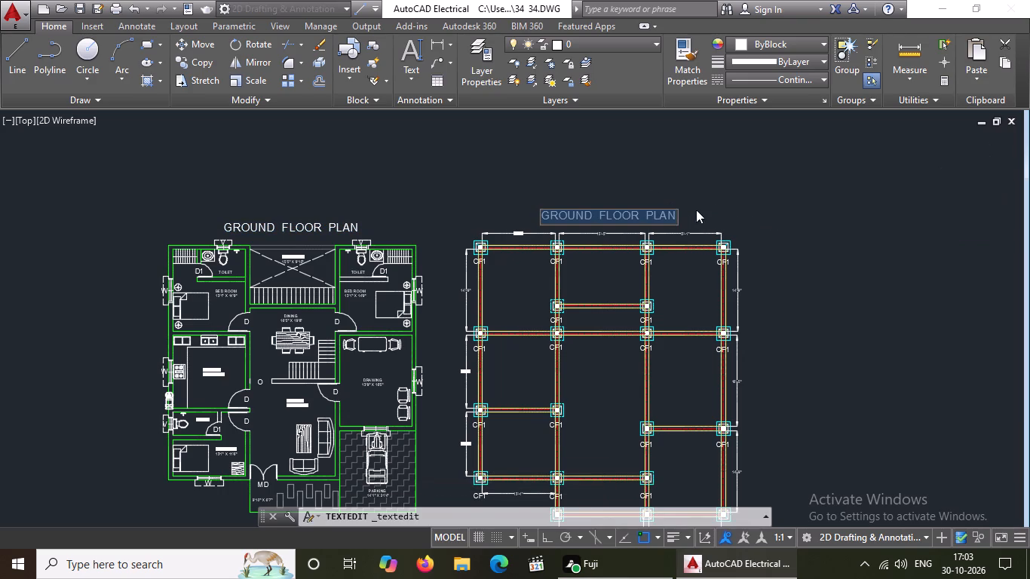
key(BackSpace)
key(BackSpace)
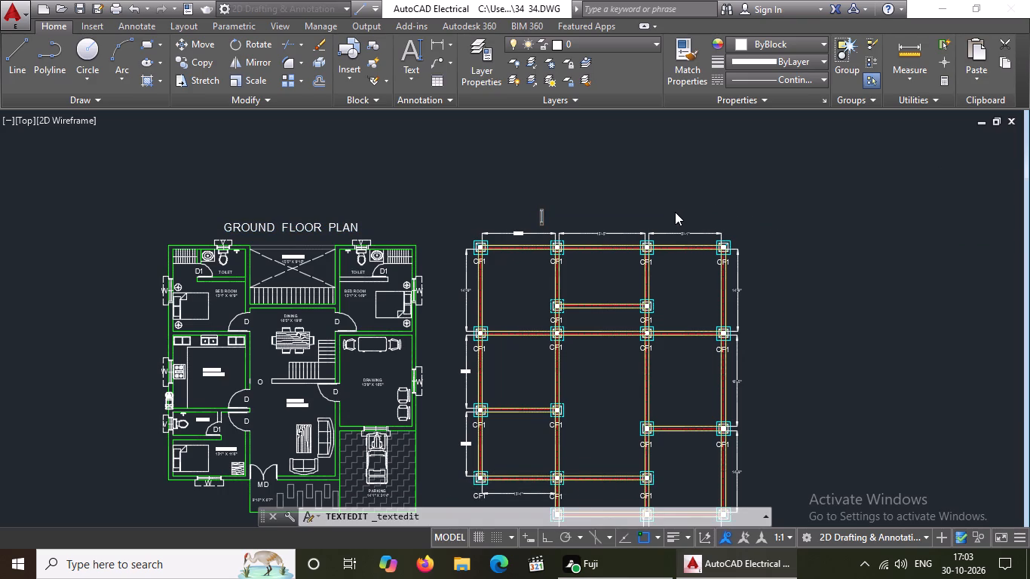
text(COLUMN FOOTING PLAN)
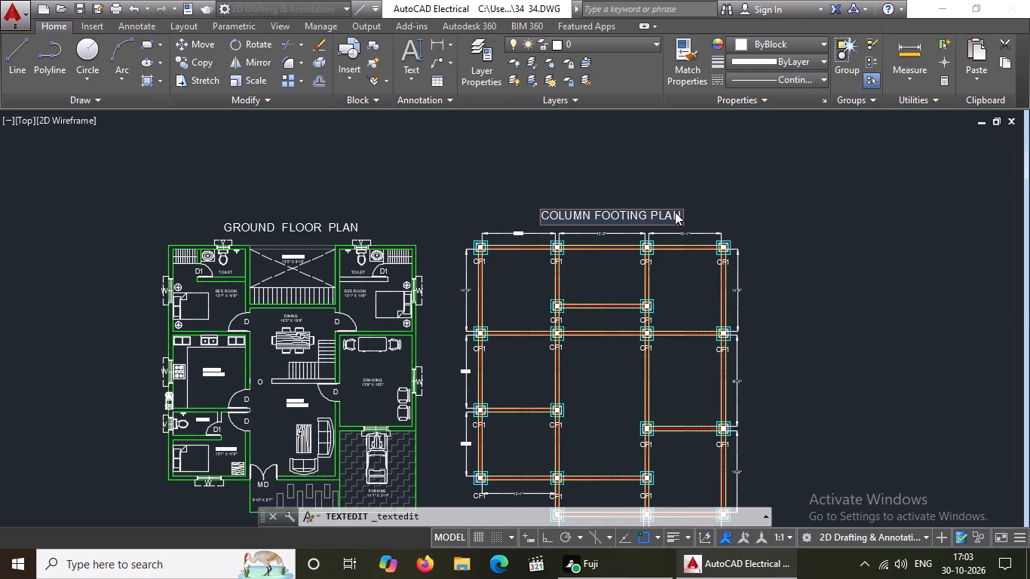
click(719, 197)
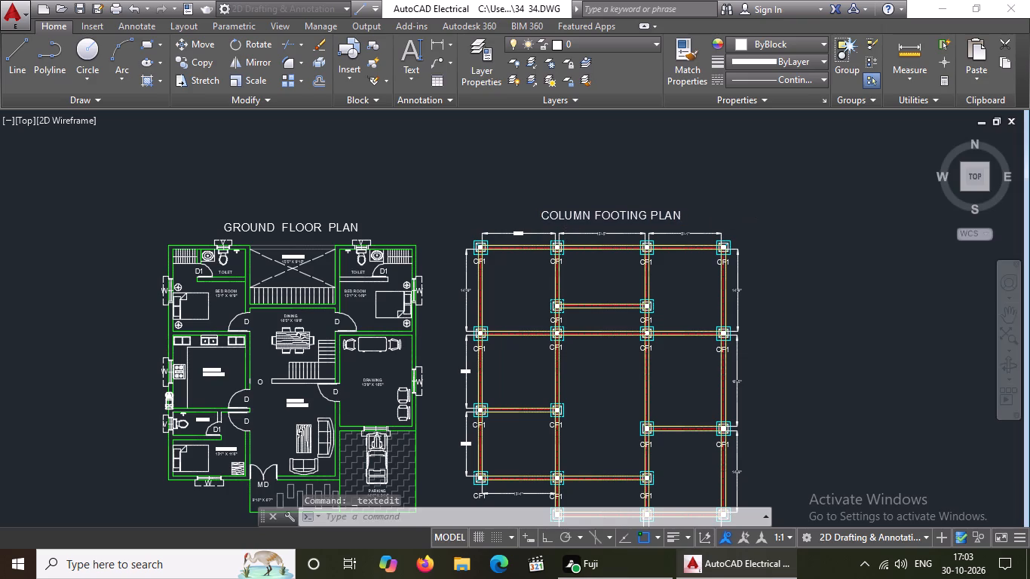
Copy the COLUMN FOOTING PLAN title into the gap between the floor plan and the elevation, just above the elevation's parapet.
scroll(664, 143, down, 1)
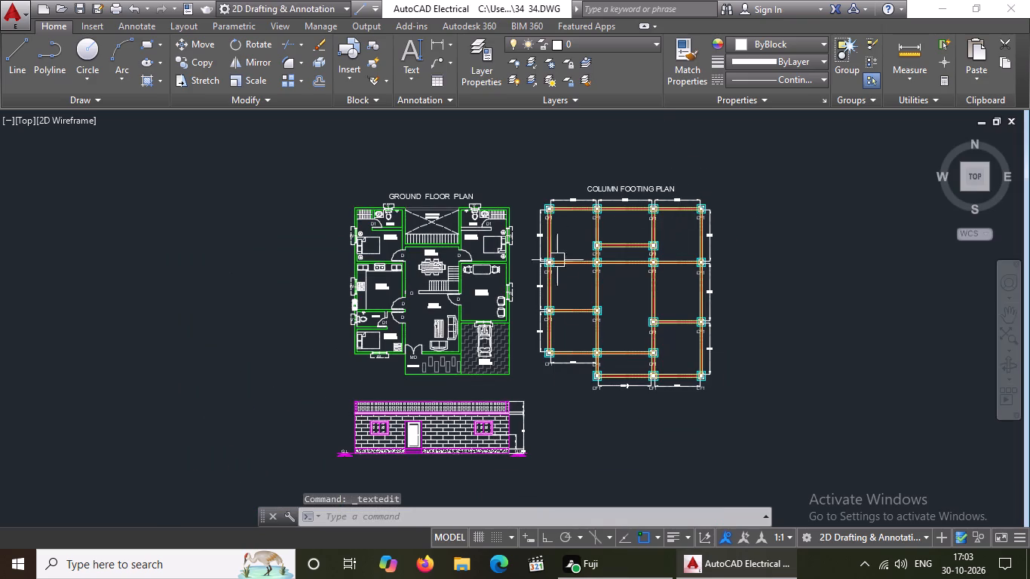
click(627, 187)
click(190, 58)
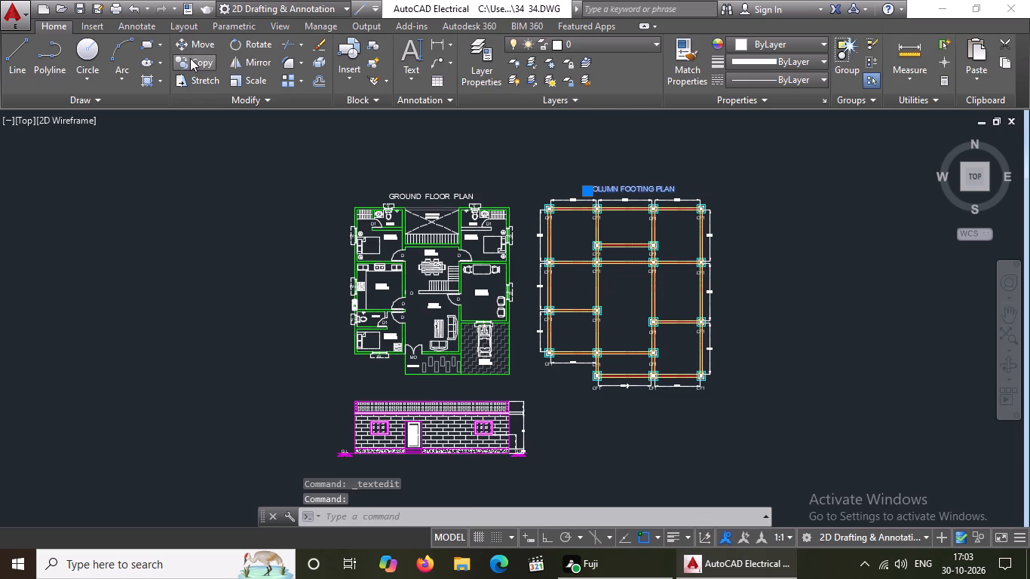
click(627, 189)
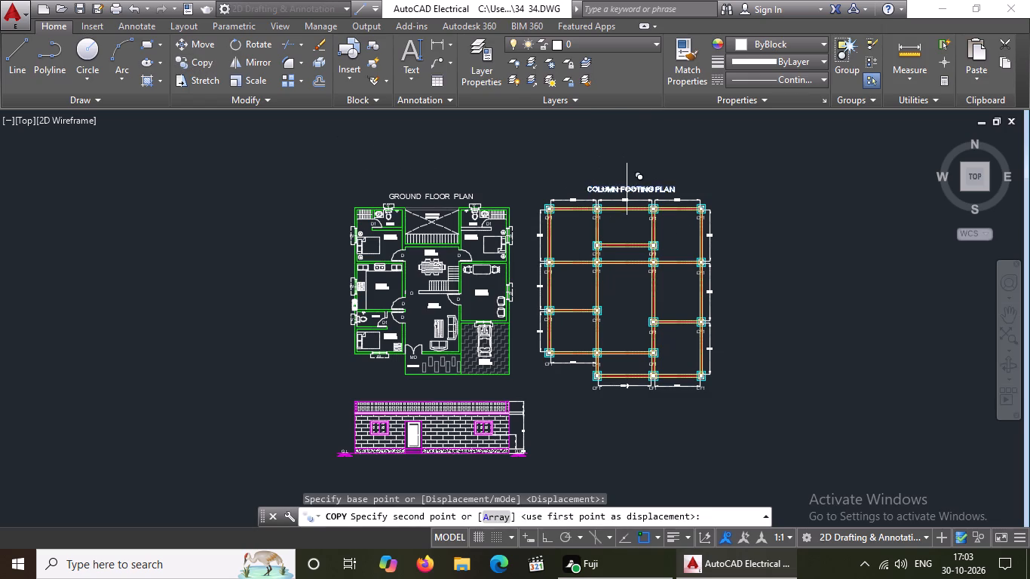
scroll(423, 399, up, 2)
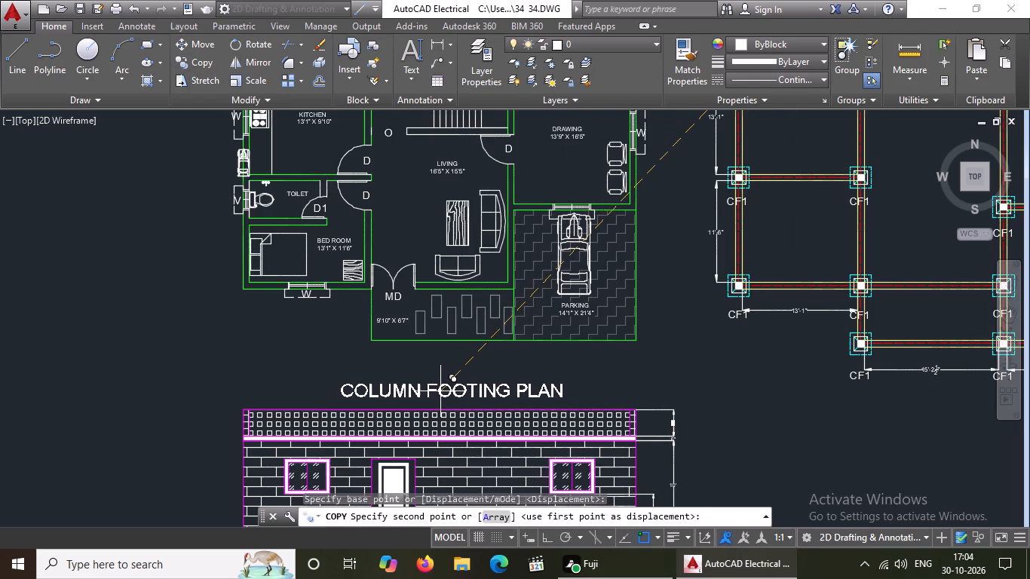
click(439, 390)
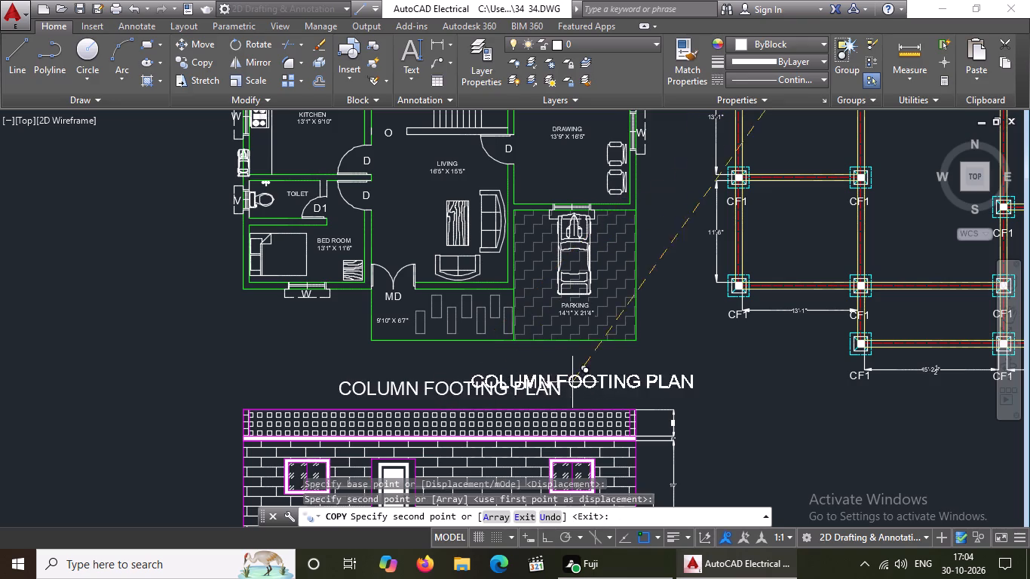
key(Escape)
Change the copied title above the elevation to ELEVATION.
double_click(532, 389)
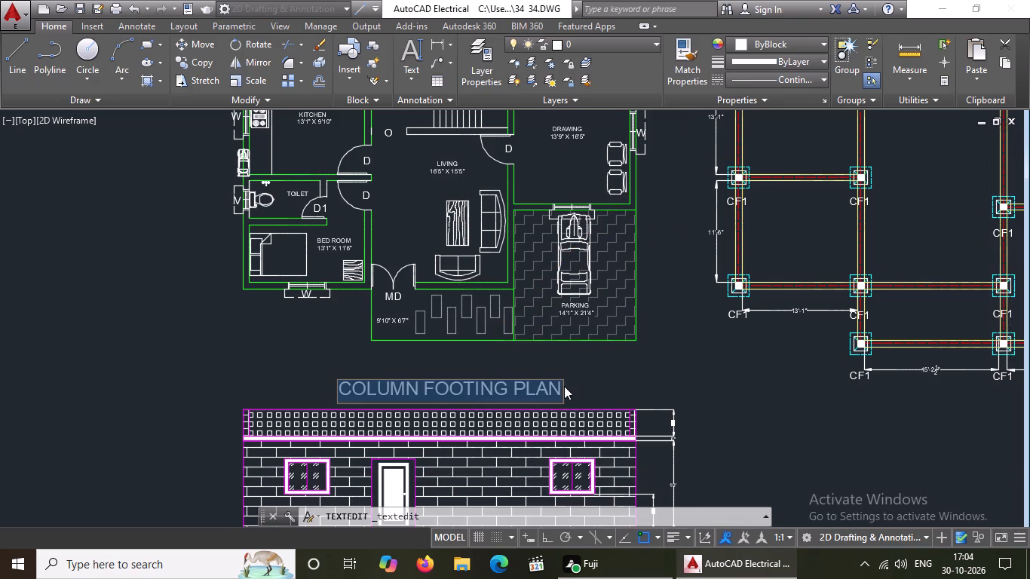
key(Delete)
key(Delete)
key(Delete)
key(Delete)
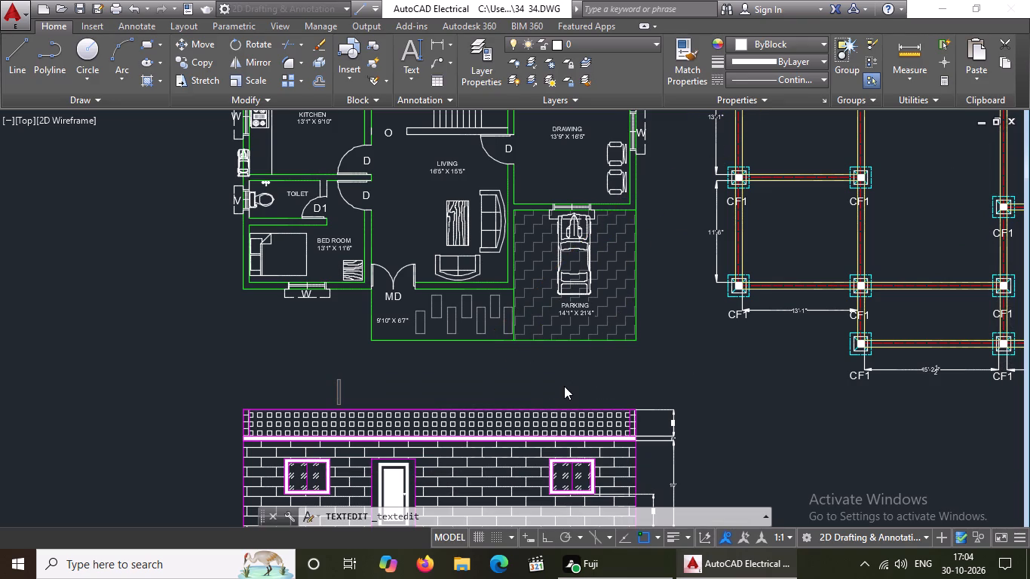
text(ELEVATION)
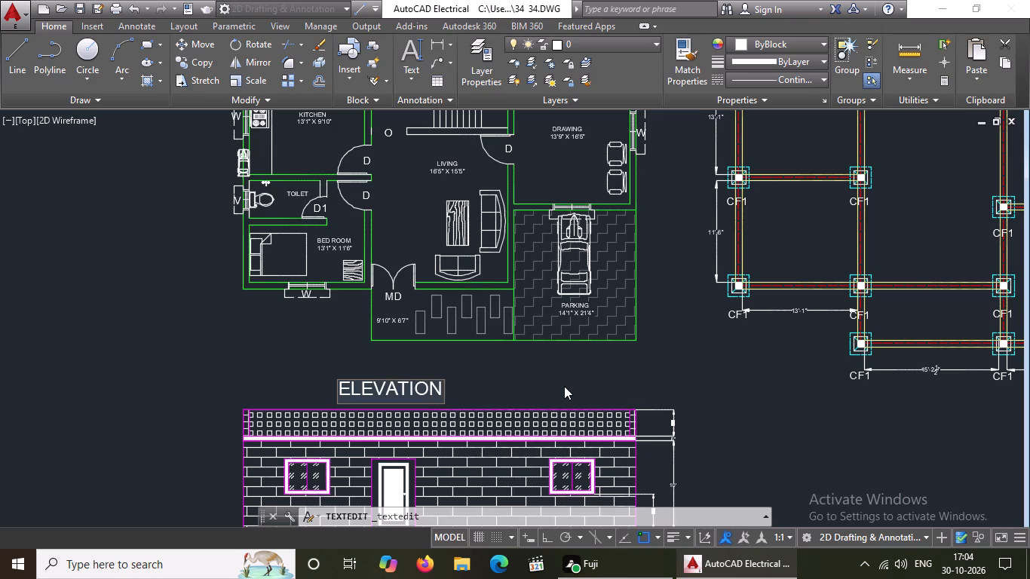
click(473, 379)
Move the ELEVATION title a short distance east to centre it above the elevation's parapet.
click(385, 392)
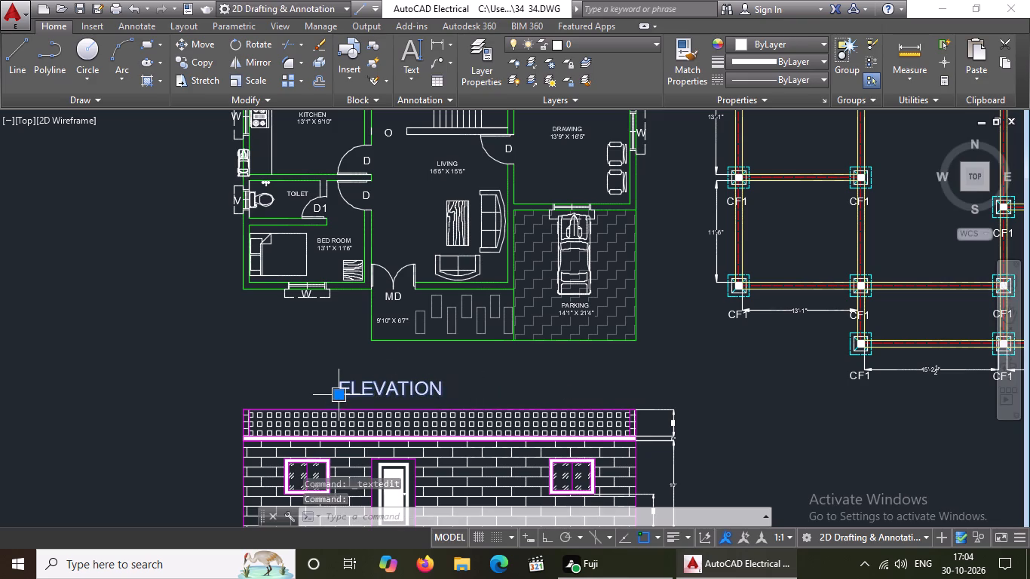
click(337, 394)
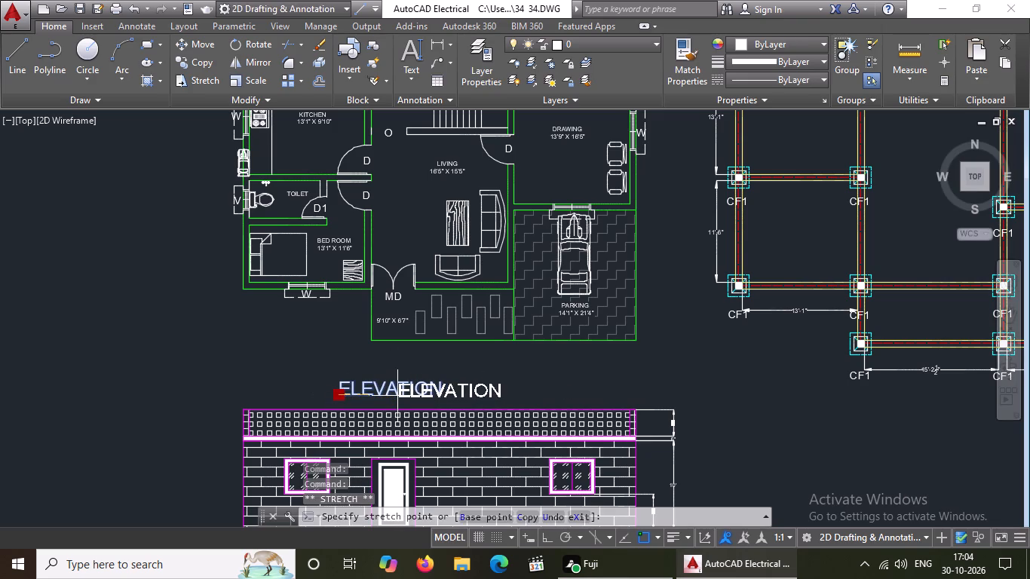
click(397, 395)
scroll(453, 373, down, 2)
key(Escape)
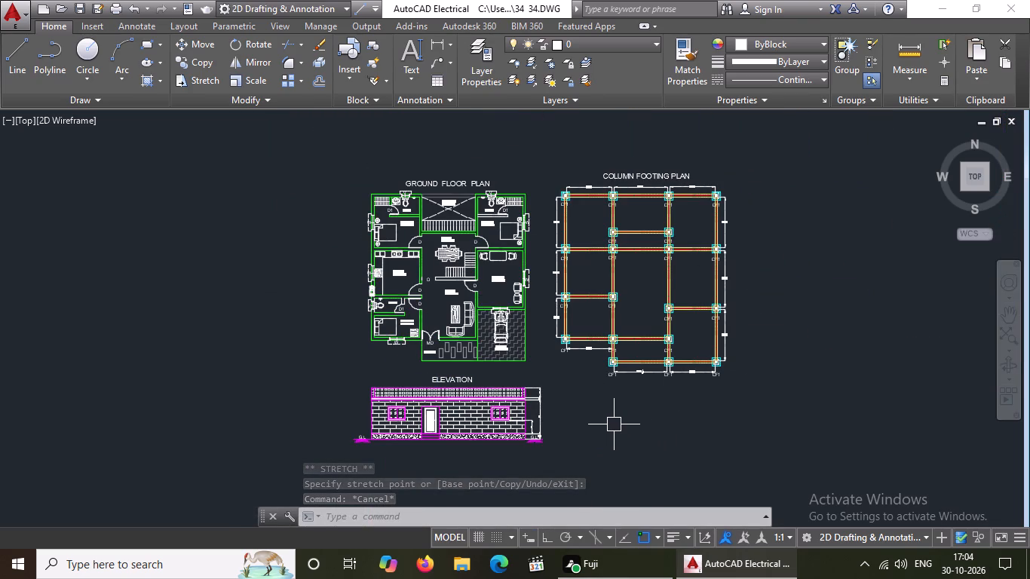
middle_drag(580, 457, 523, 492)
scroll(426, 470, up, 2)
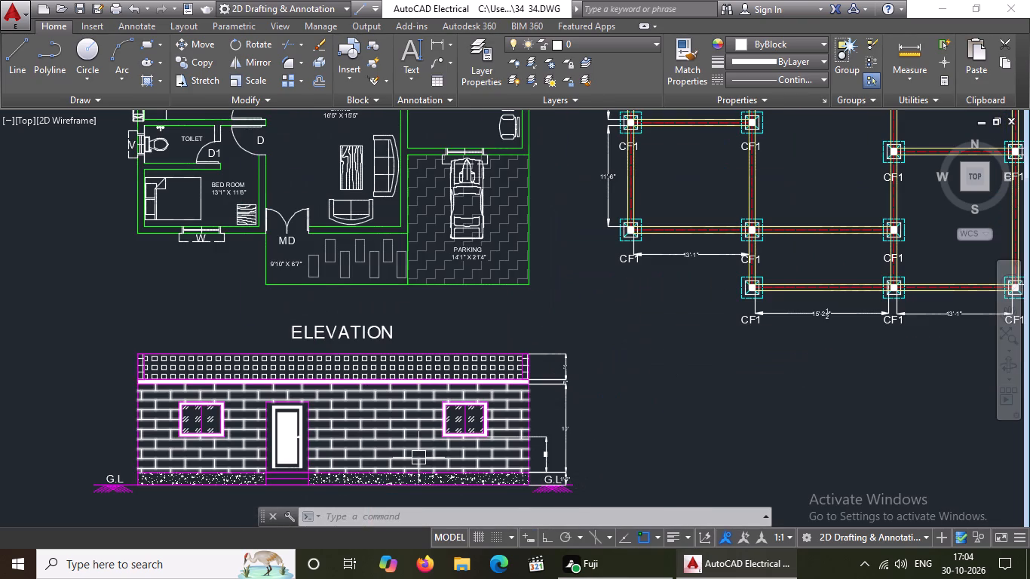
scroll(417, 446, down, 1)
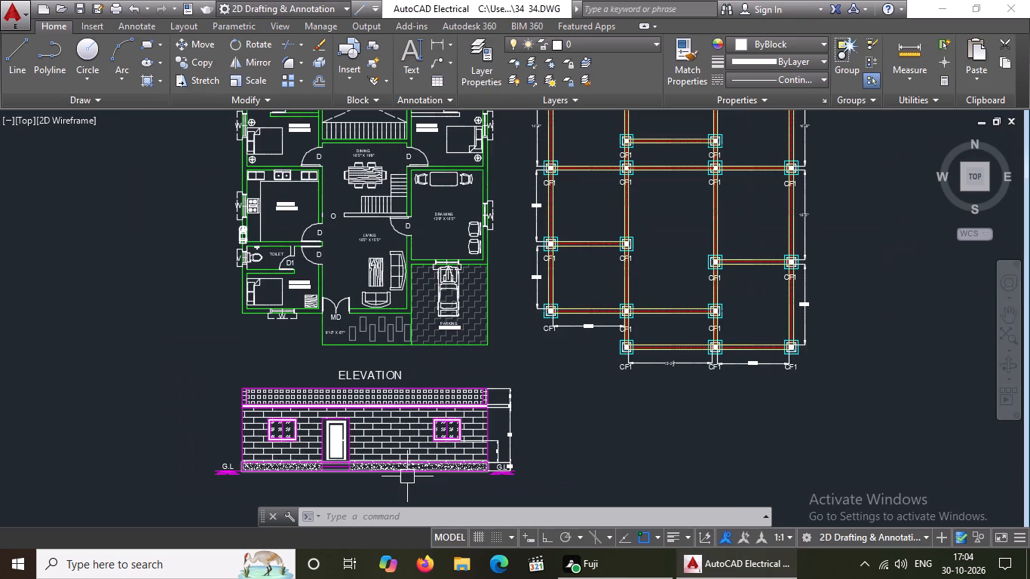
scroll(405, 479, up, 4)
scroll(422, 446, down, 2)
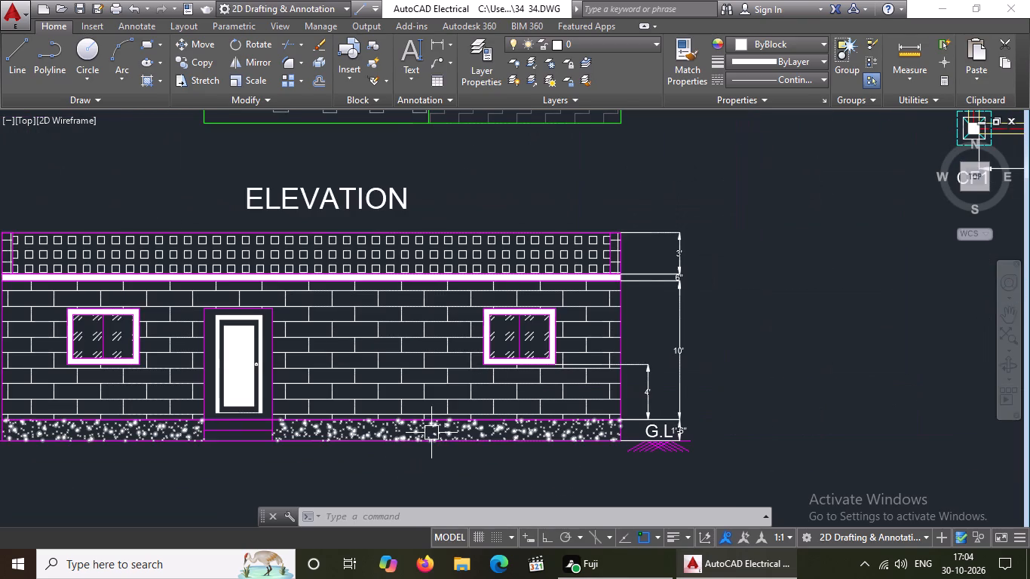
Change the colour of the concrete hatch in the elevation's plinth band to cyan.
scroll(442, 418, down, 3)
scroll(442, 421, up, 3)
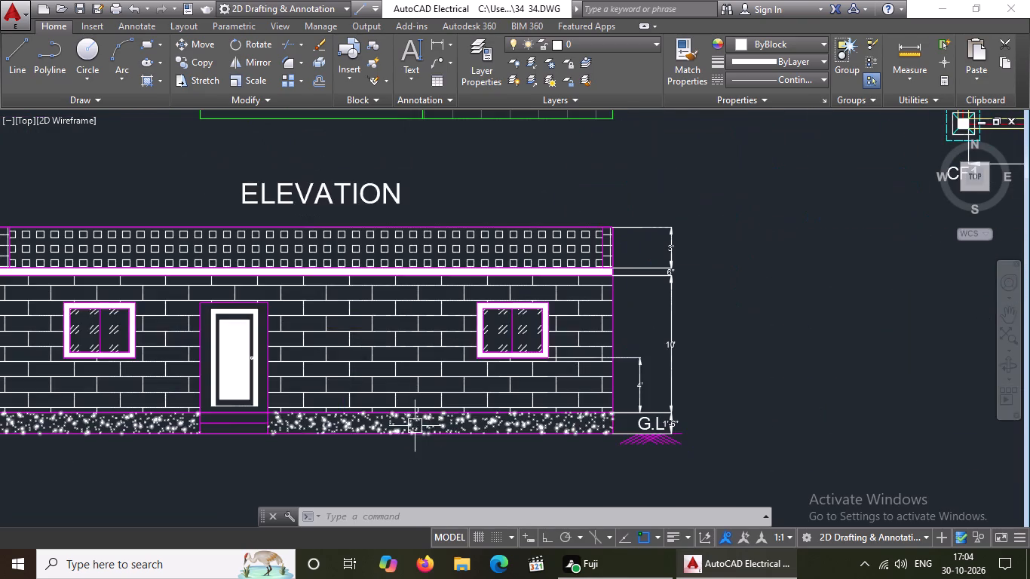
scroll(415, 426, up, 2)
click(410, 423)
click(406, 430)
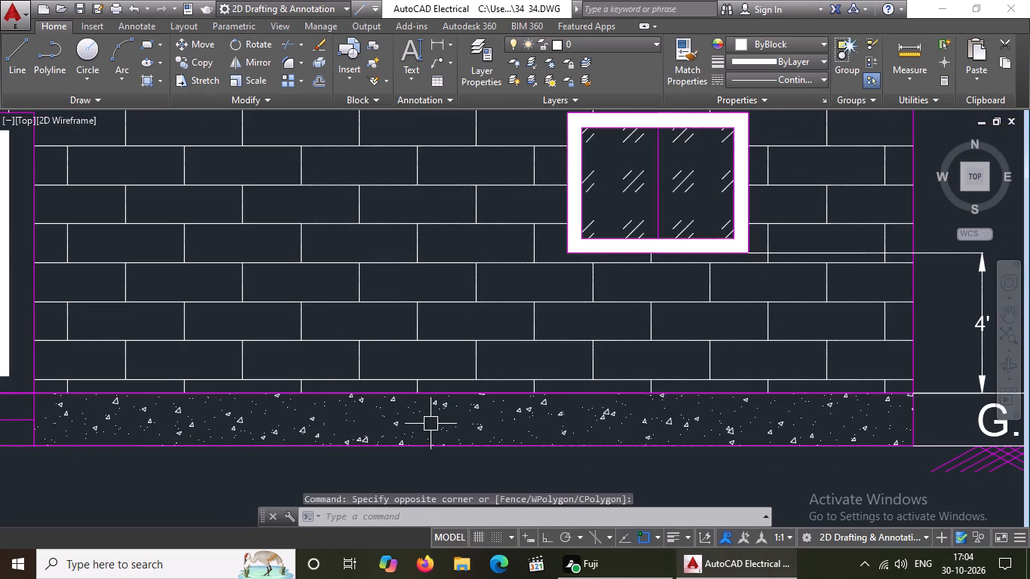
scroll(447, 418, down, 3)
key(Escape)
scroll(409, 427, up, 3)
click(412, 415)
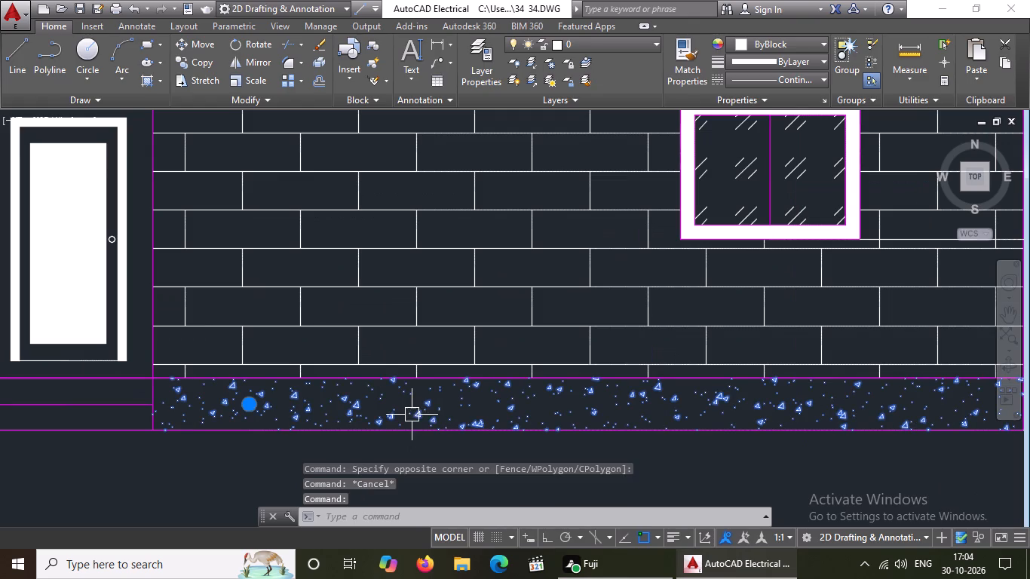
click(471, 63)
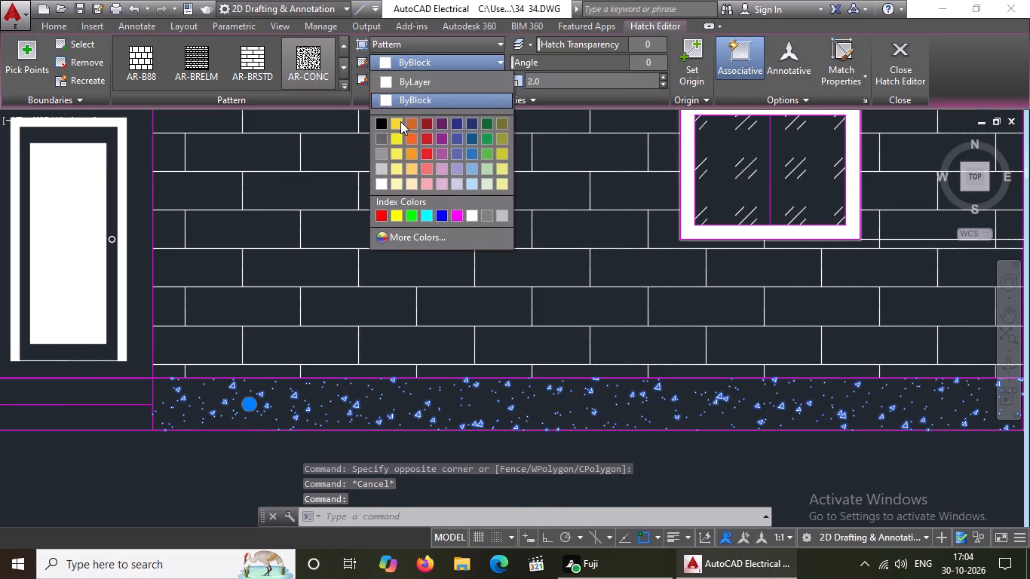
click(425, 212)
key(Escape)
scroll(400, 388, down, 2)
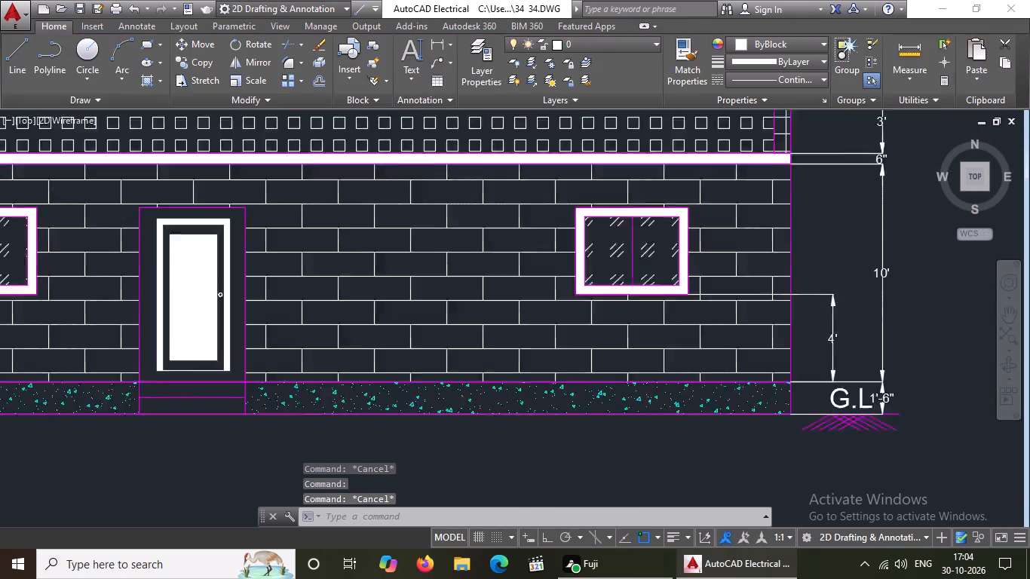
scroll(400, 388, down, 2)
key(Escape)
key(Escape)
Set the colour of both G.L labels at the two ends of the elevation's ground line to green.
scroll(378, 375, up, 3)
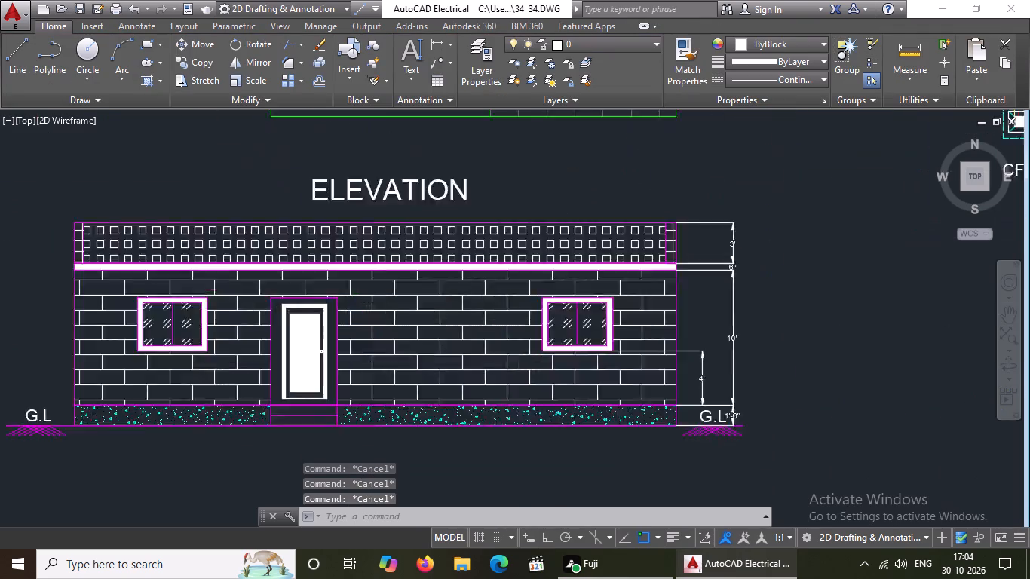
scroll(402, 352, down, 2)
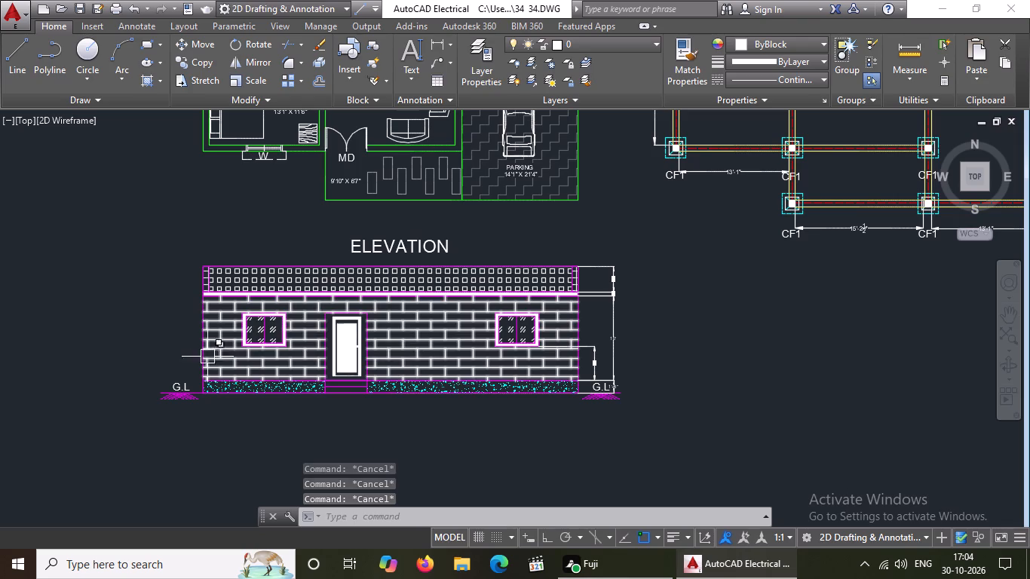
scroll(236, 362, up, 3)
scroll(199, 378, down, 3)
scroll(137, 410, up, 3)
click(186, 375)
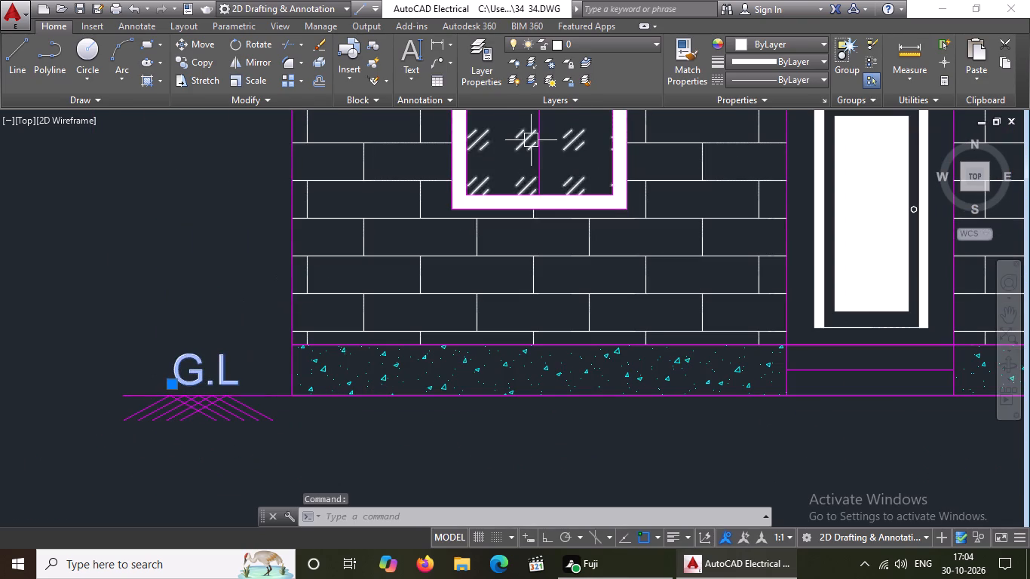
click(776, 41)
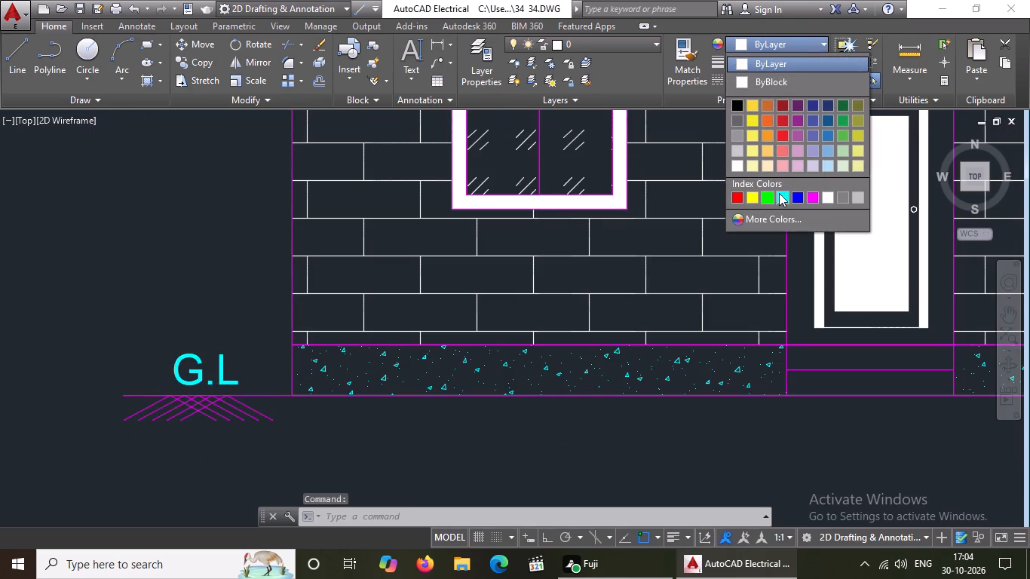
click(765, 199)
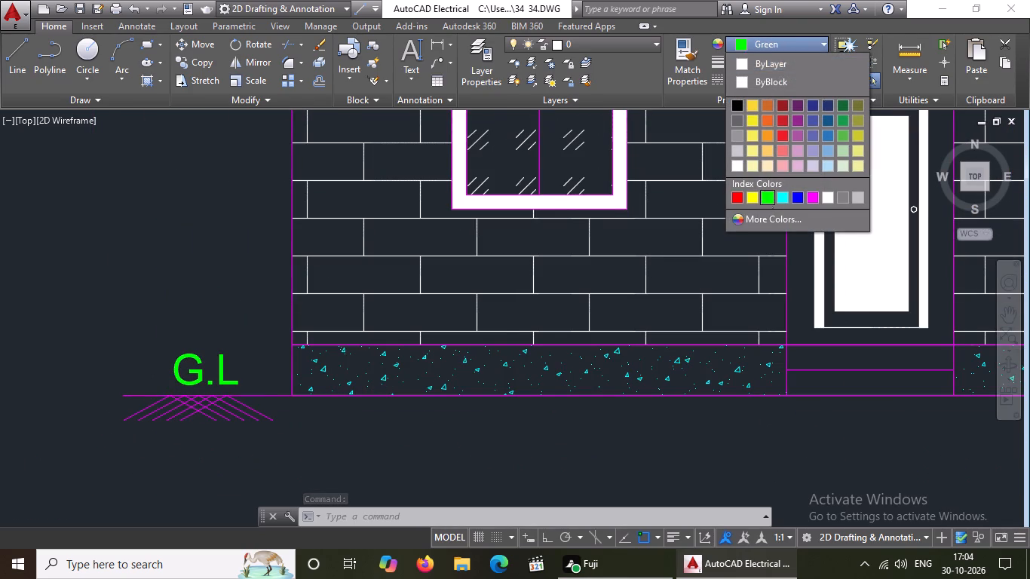
key(Escape)
scroll(285, 418, down, 3)
scroll(698, 416, up, 2)
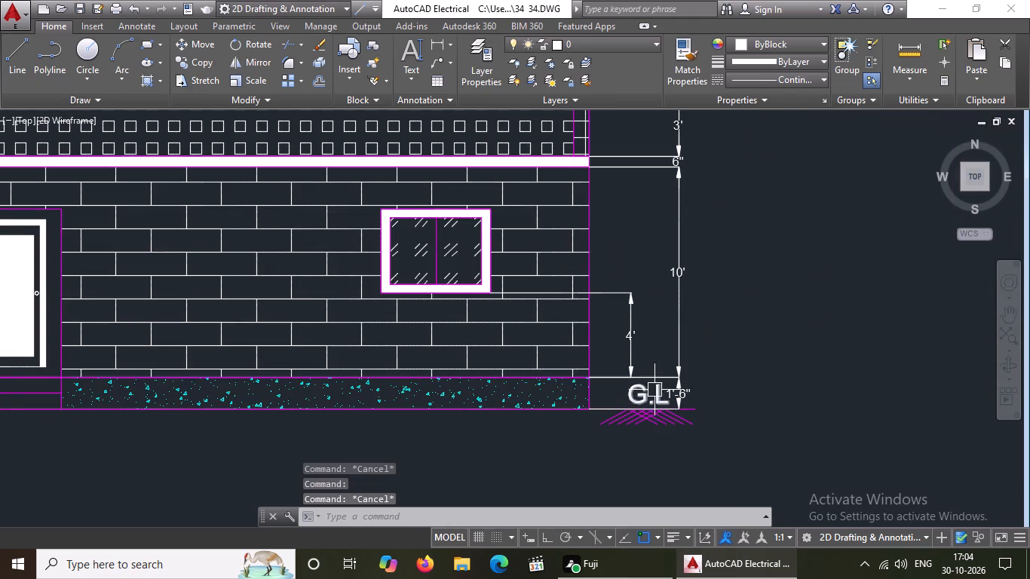
click(650, 389)
click(771, 38)
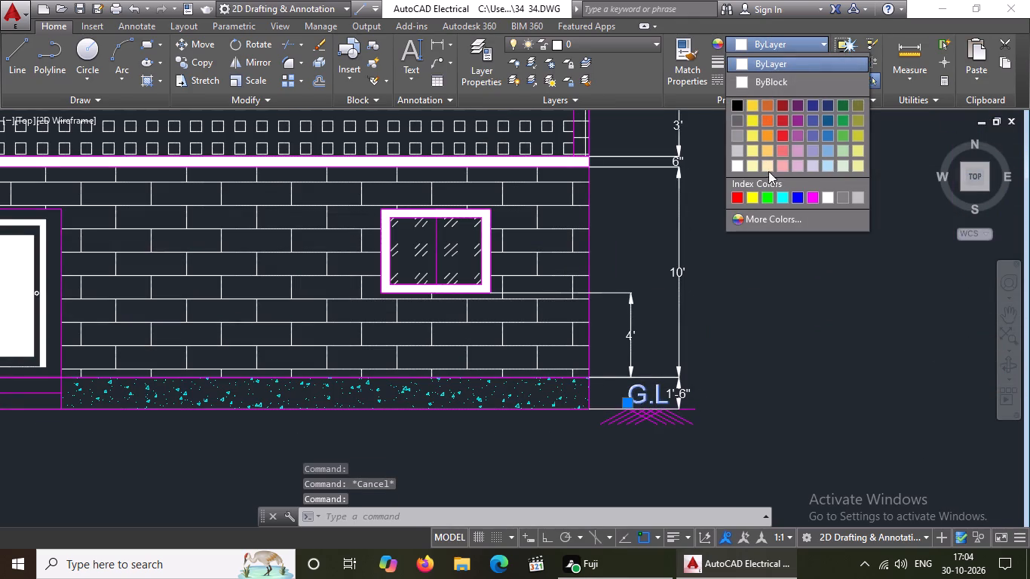
click(769, 199)
key(Escape)
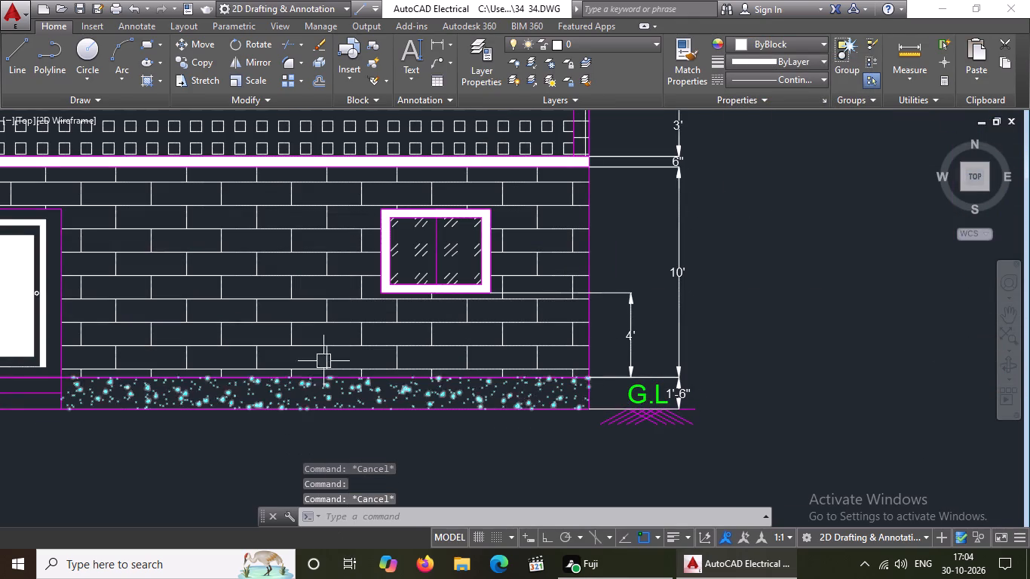
Change the colour of the elevation's brick wall hatch to cyan.
scroll(403, 317, up, 1)
scroll(404, 317, down, 3)
scroll(259, 313, up, 2)
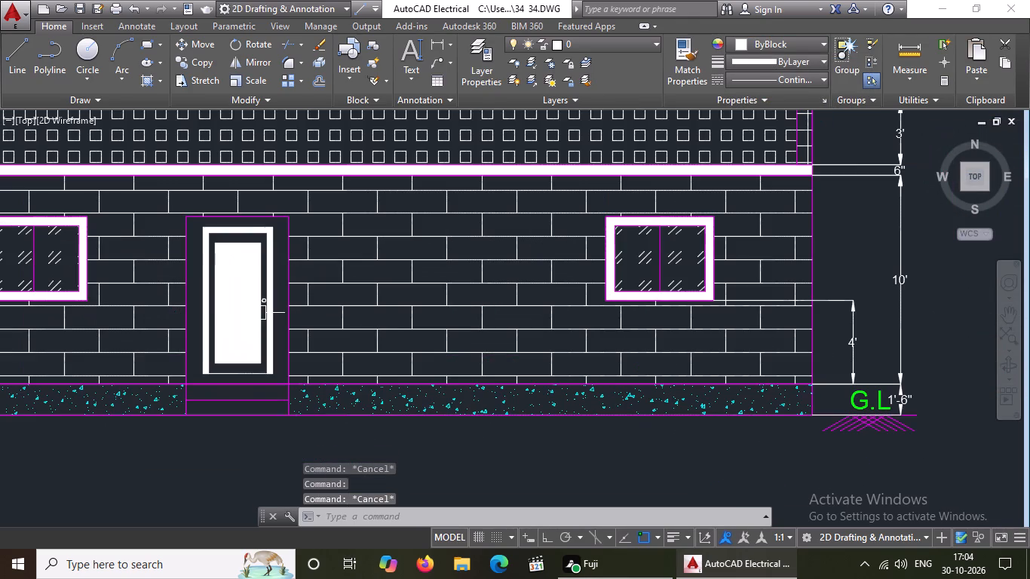
click(398, 320)
click(402, 308)
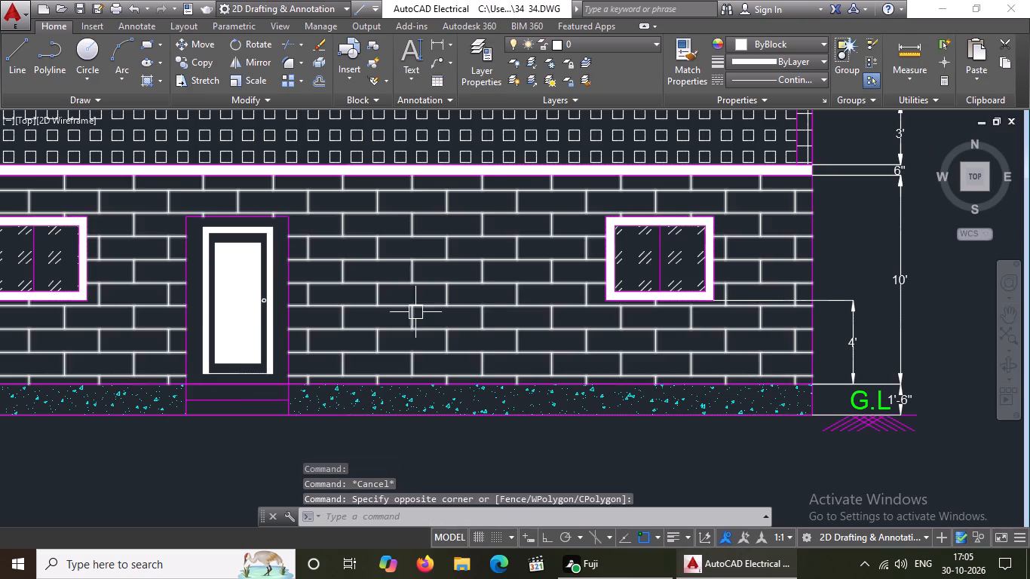
click(418, 310)
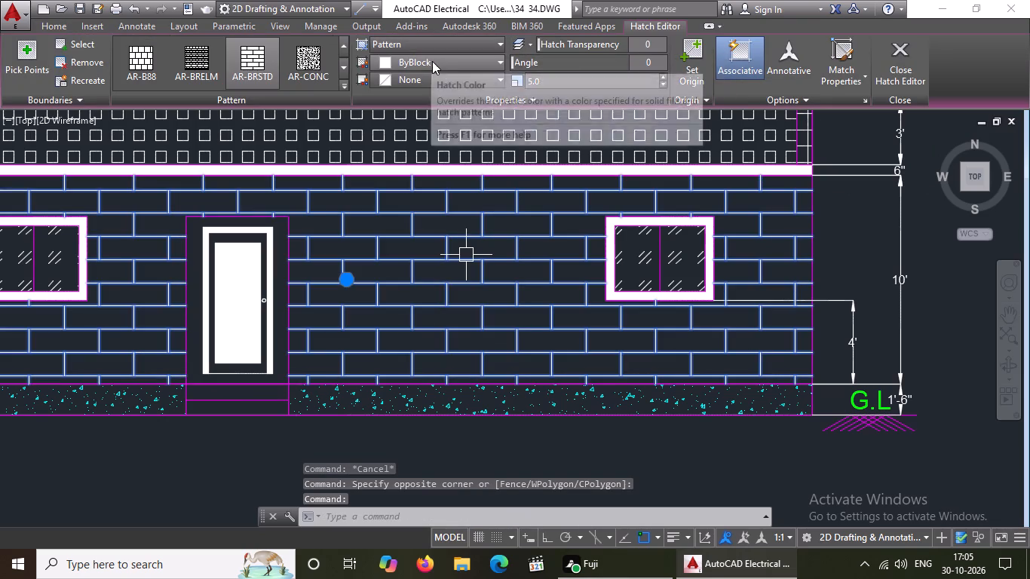
click(432, 61)
click(428, 215)
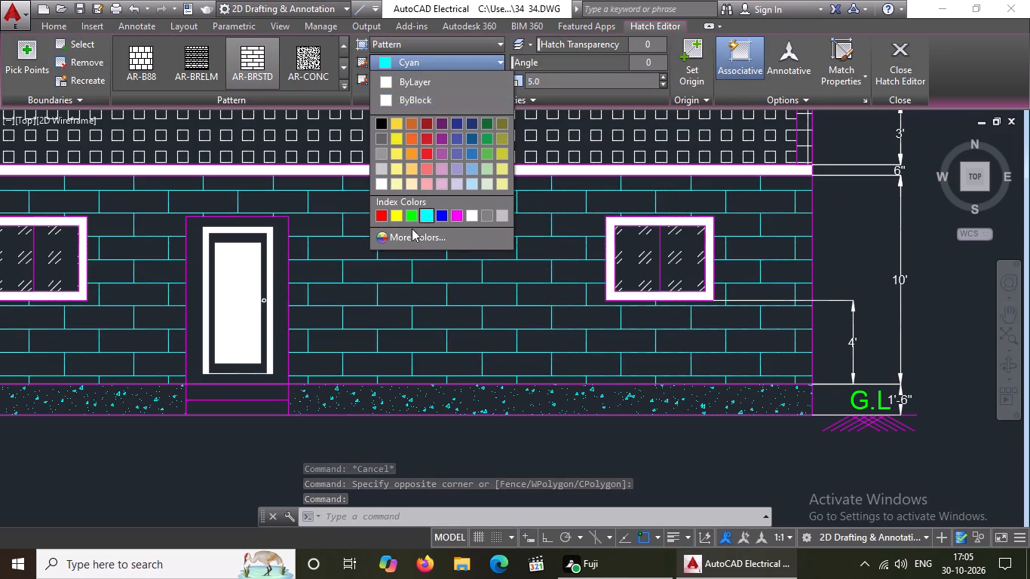
key(Escape)
Change the colour of the square-pattern hatch in the elevation's parapet to cyan.
scroll(348, 313, down, 3)
scroll(397, 262, up, 2)
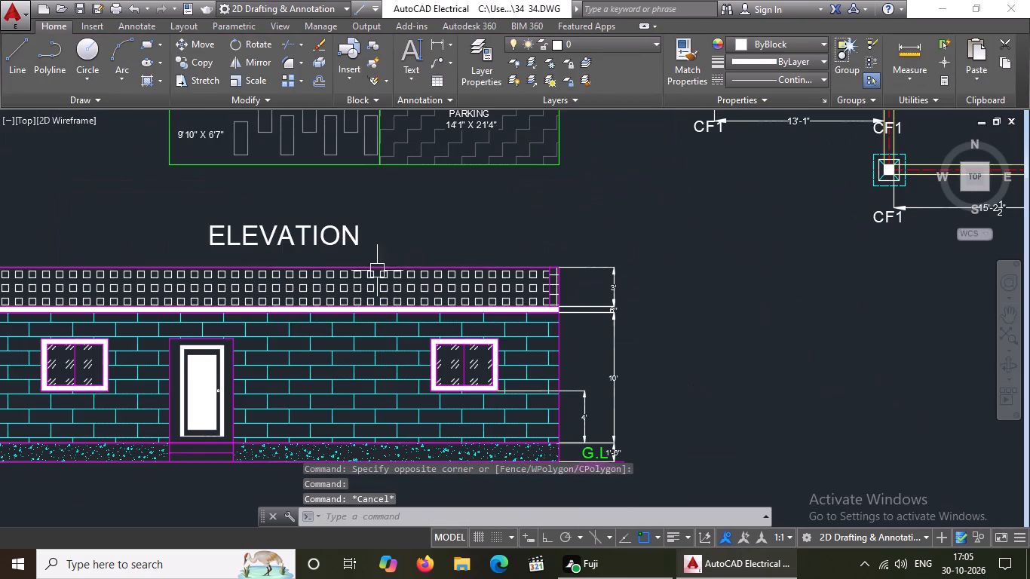
click(372, 277)
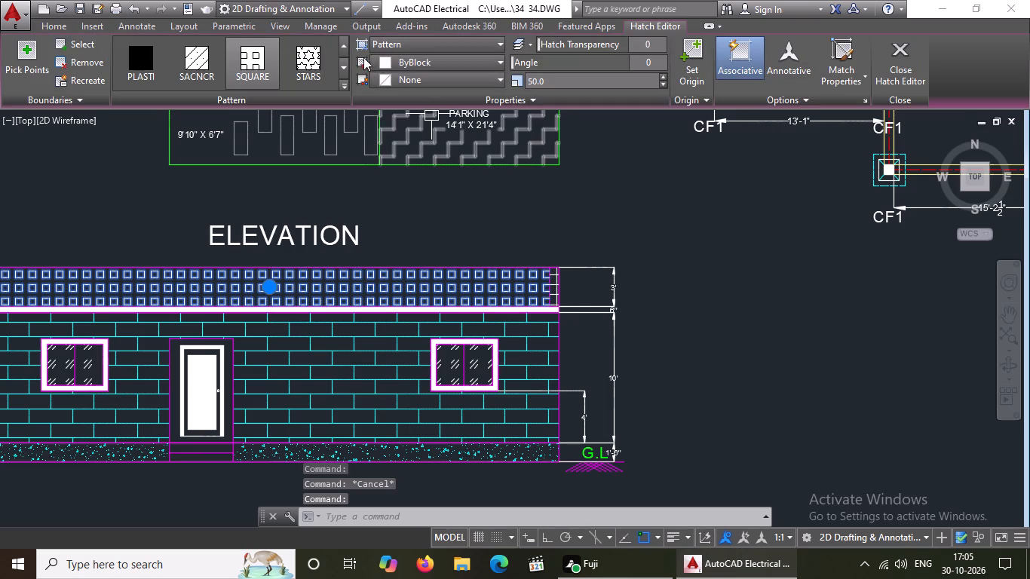
click(430, 58)
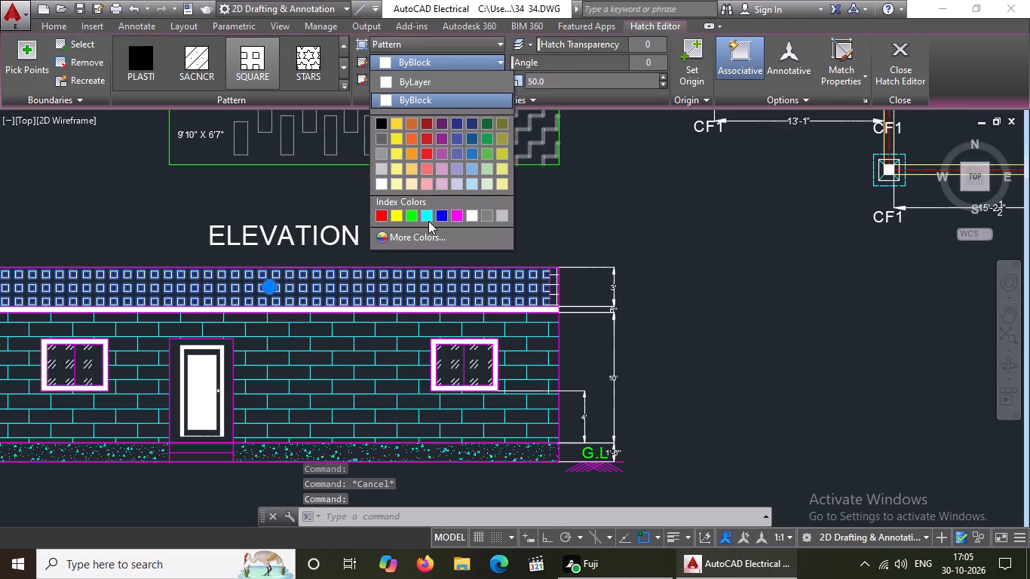
click(428, 218)
key(Escape)
key(Escape)
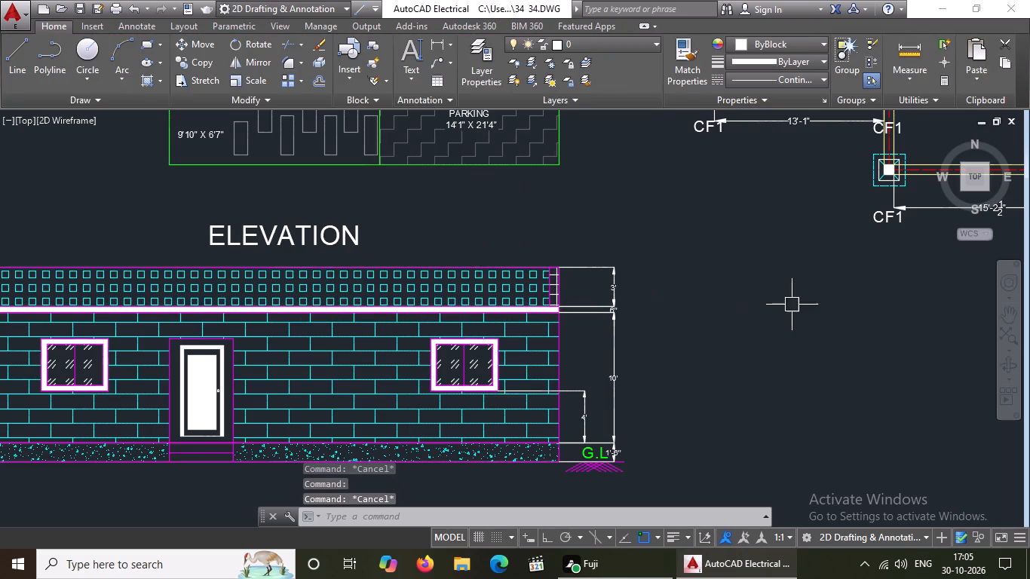
Examine the recoloured elevation and the overall arrangement of the floor plan, footing plan and elevation.
scroll(700, 303, down, 3)
scroll(702, 303, up, 1)
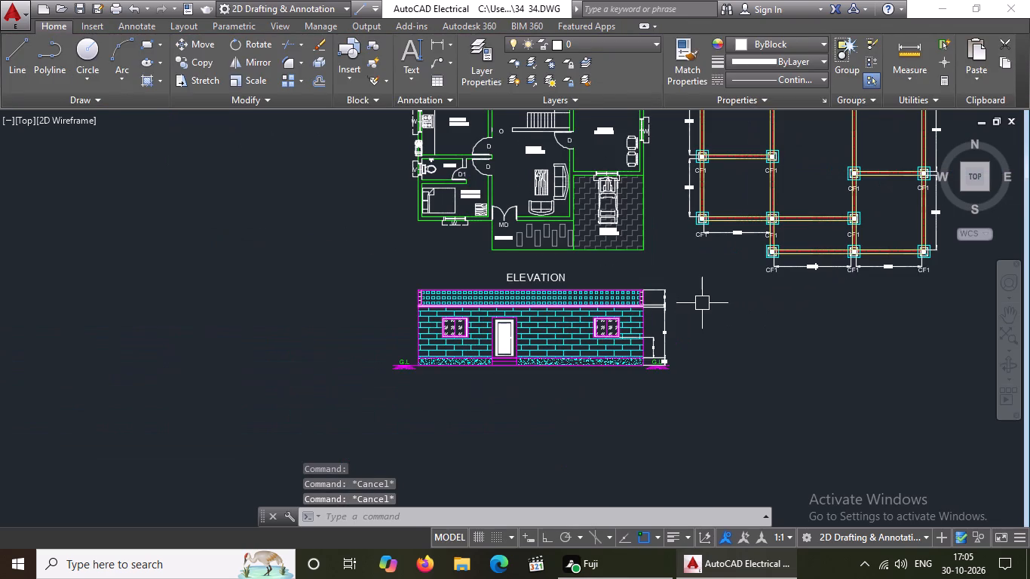
scroll(690, 322, up, 1)
middle_drag(689, 321, 617, 351)
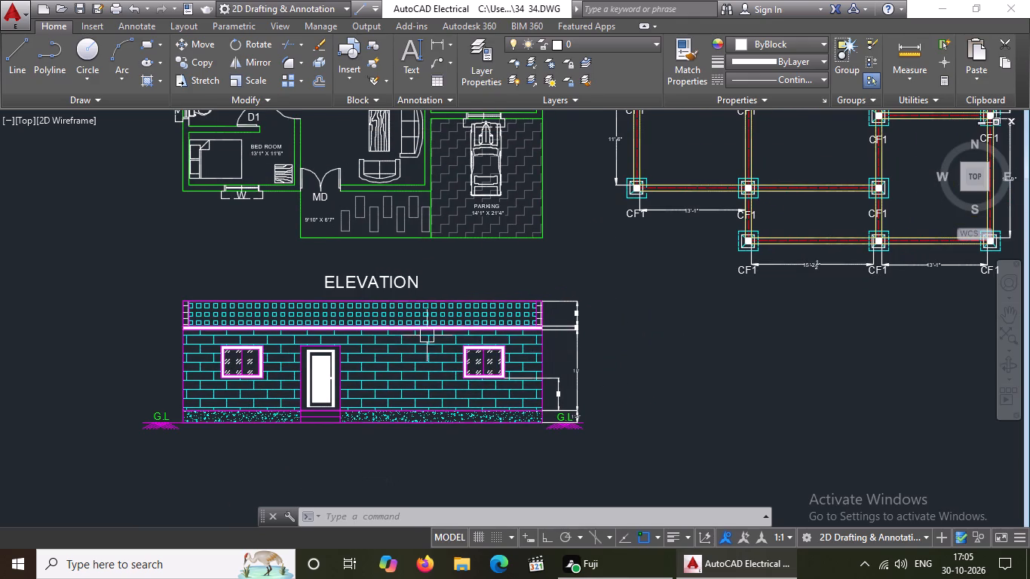
scroll(435, 322, down, 1)
middle_drag(602, 320, 393, 384)
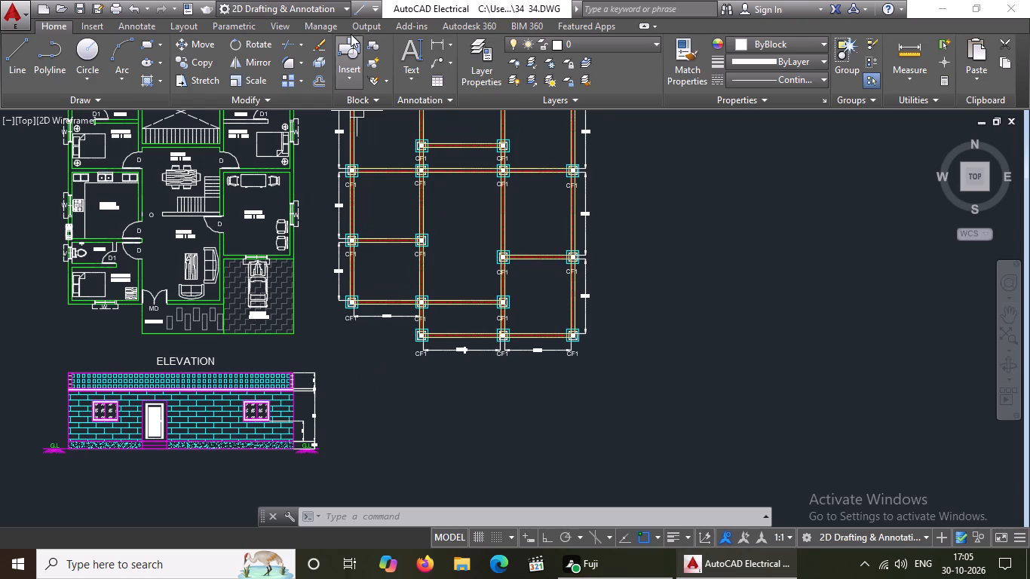
scroll(395, 208, down, 2)
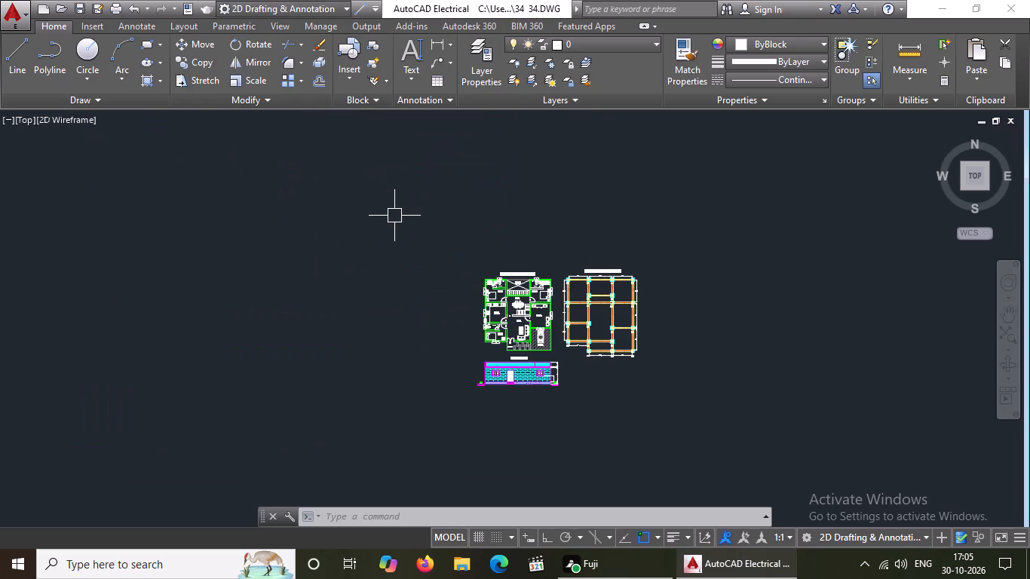
middle_drag(388, 223, 351, 283)
middle_click(654, 348)
scroll(610, 377, up, 2)
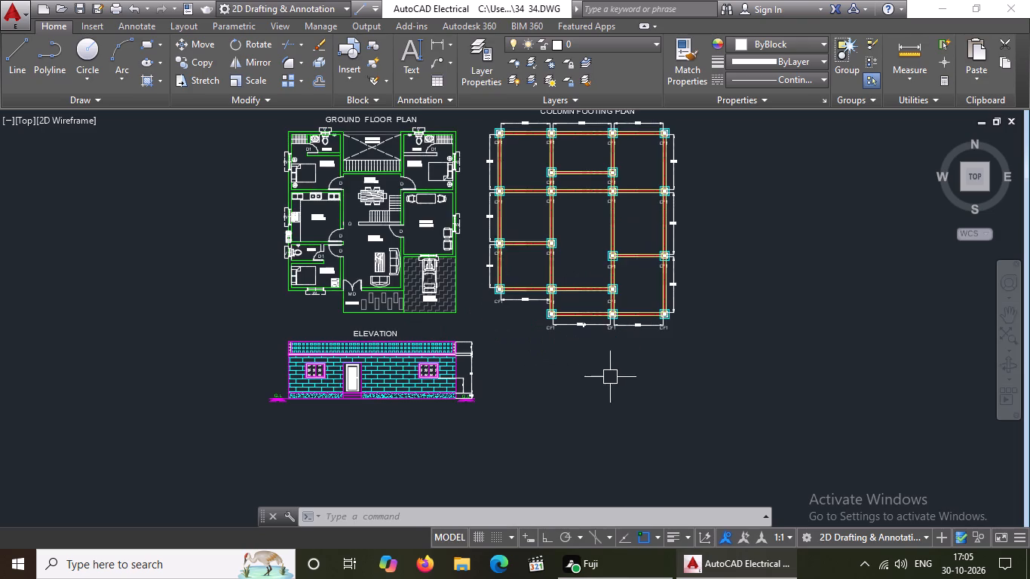
scroll(566, 345, up, 3)
scroll(556, 338, down, 3)
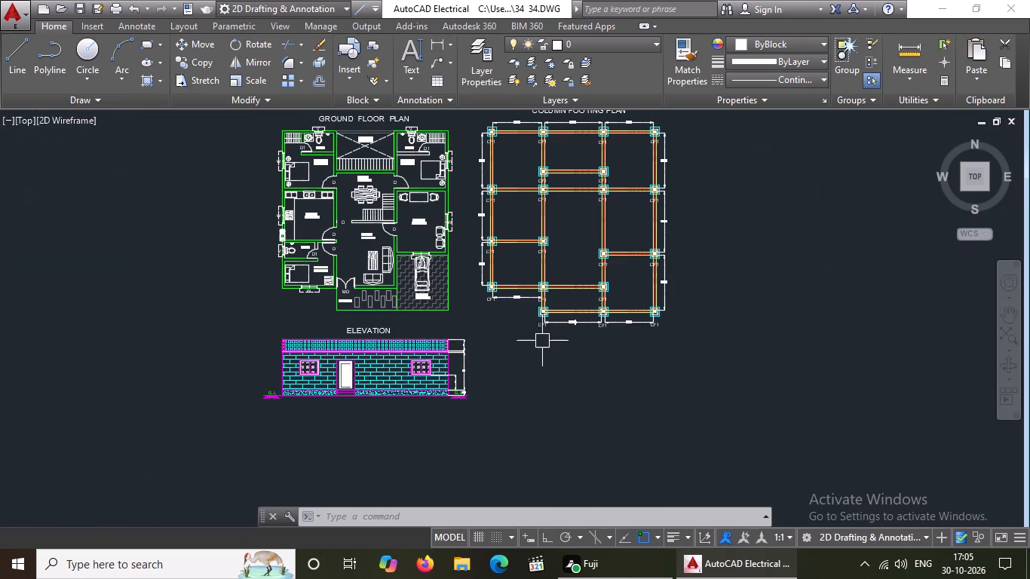
scroll(330, 213, up, 2)
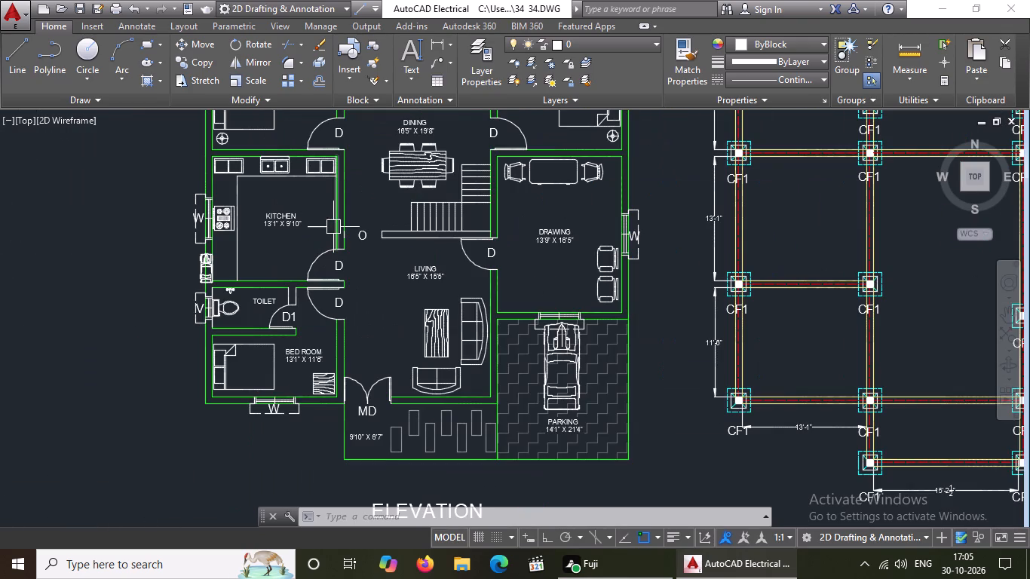
Copy the whole column footing plan with its title and dimensions into the empty area west of the ground floor plan.
scroll(333, 229, down, 1)
scroll(587, 240, down, 2)
scroll(615, 163, up, 2)
click(499, 133)
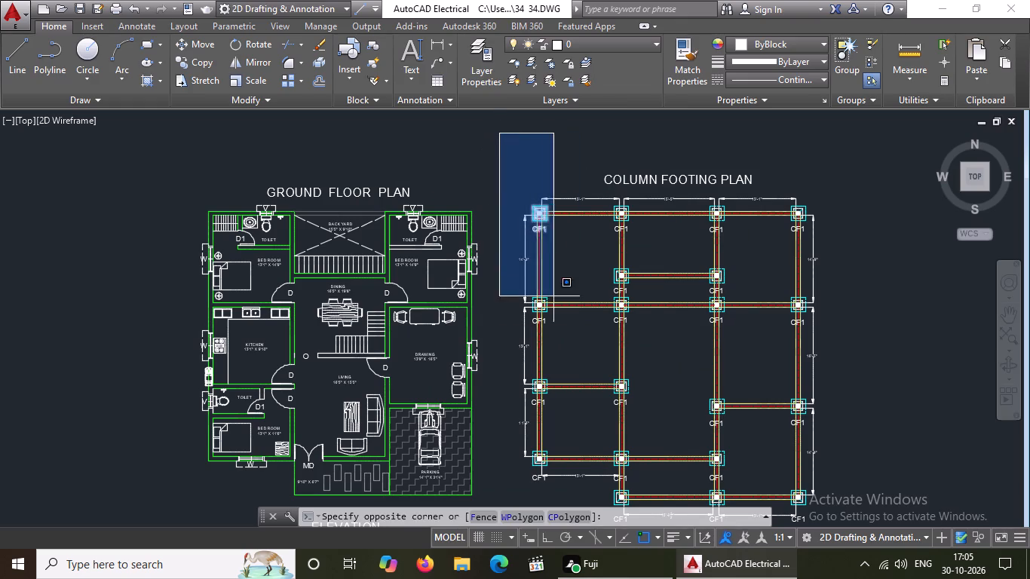
scroll(608, 317, down, 3)
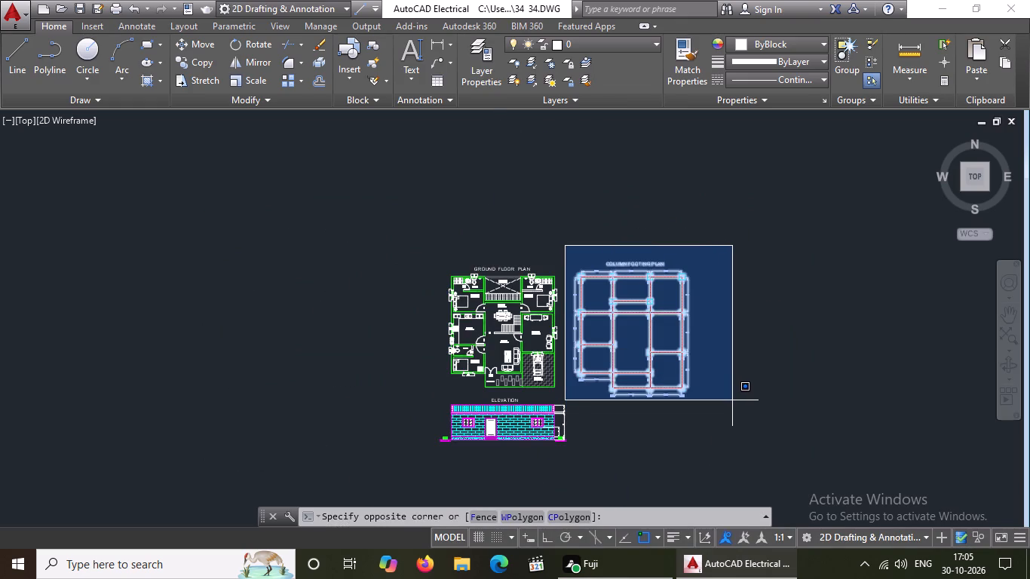
click(732, 400)
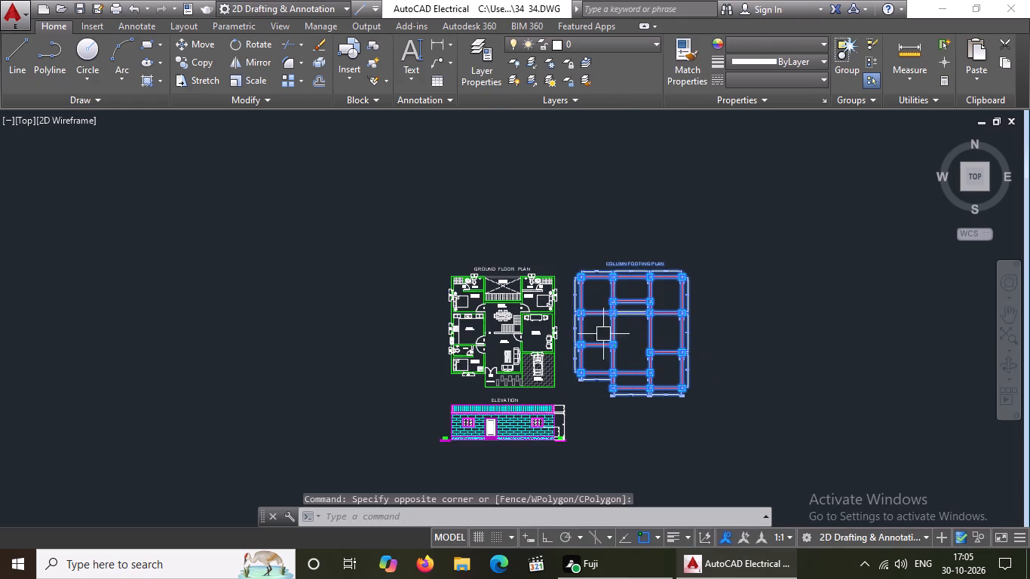
click(204, 63)
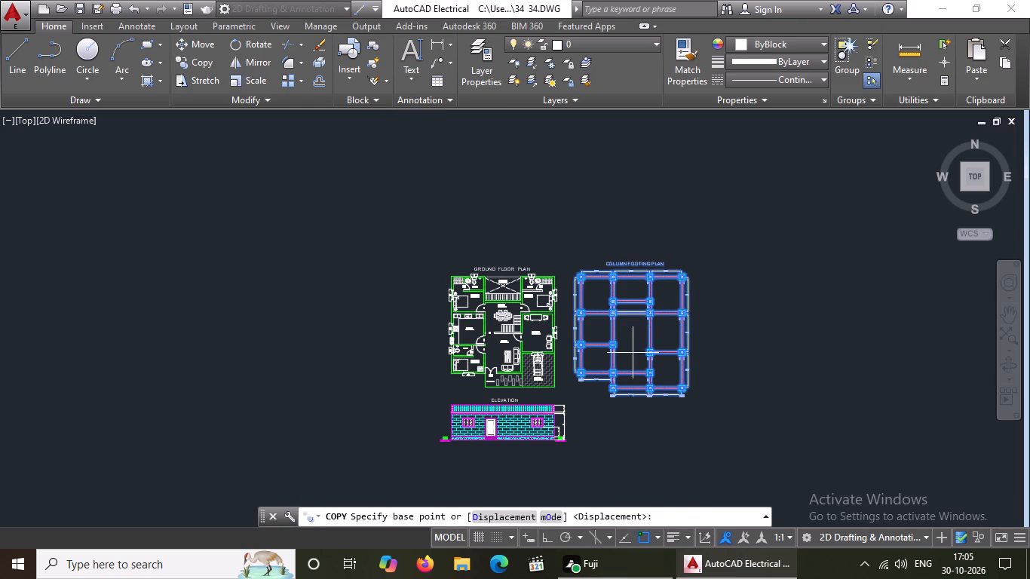
click(633, 352)
click(300, 359)
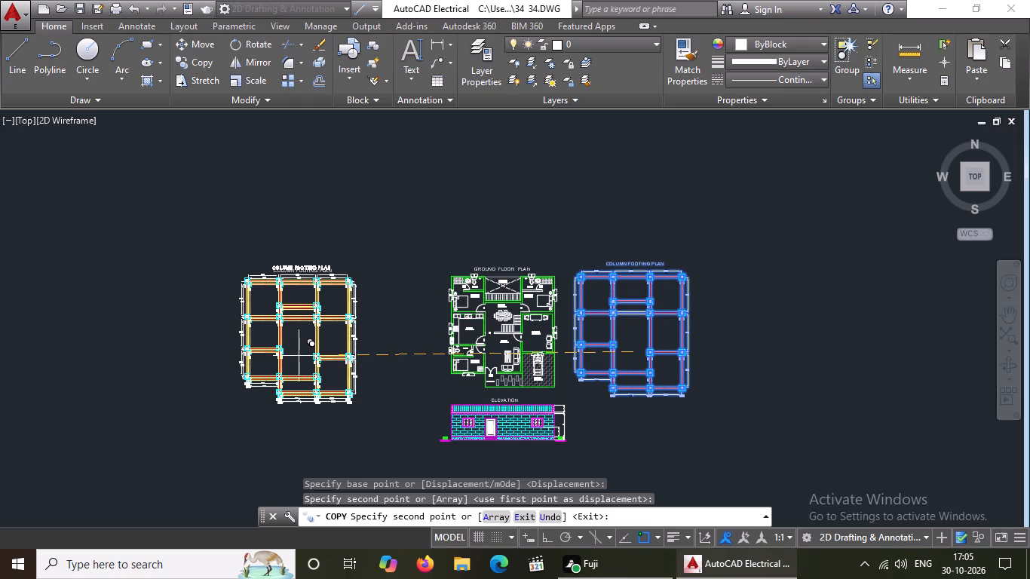
key(Escape)
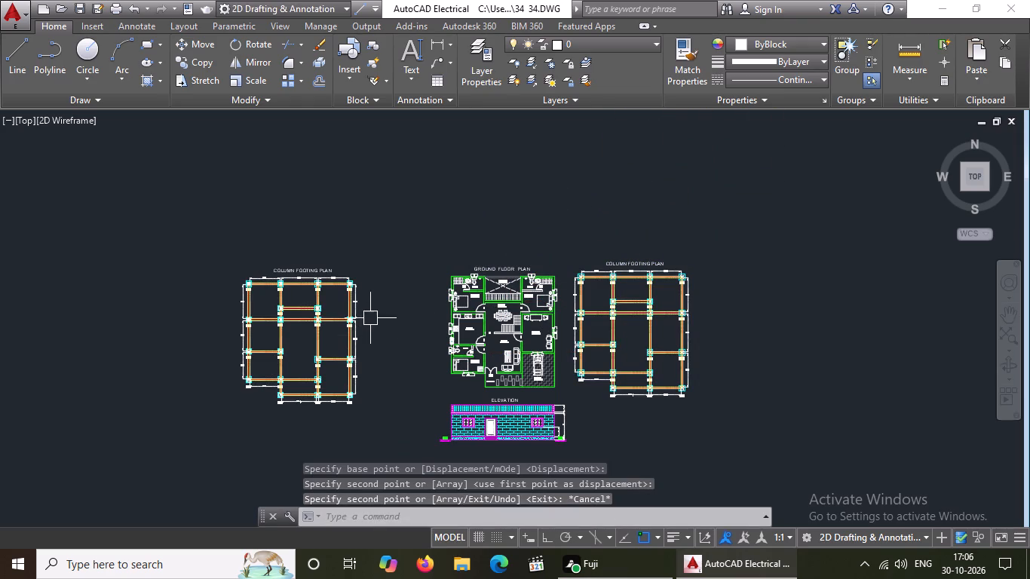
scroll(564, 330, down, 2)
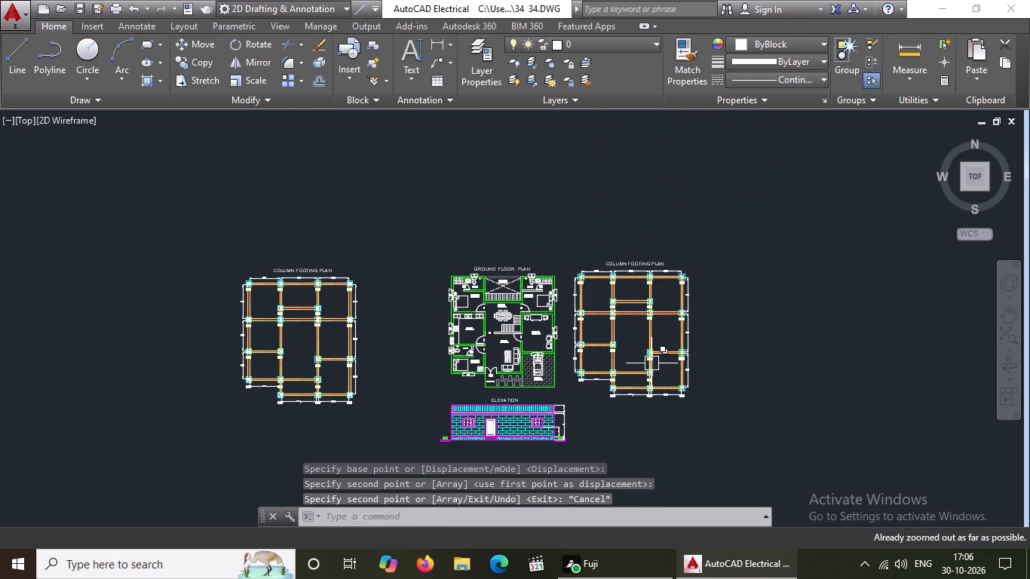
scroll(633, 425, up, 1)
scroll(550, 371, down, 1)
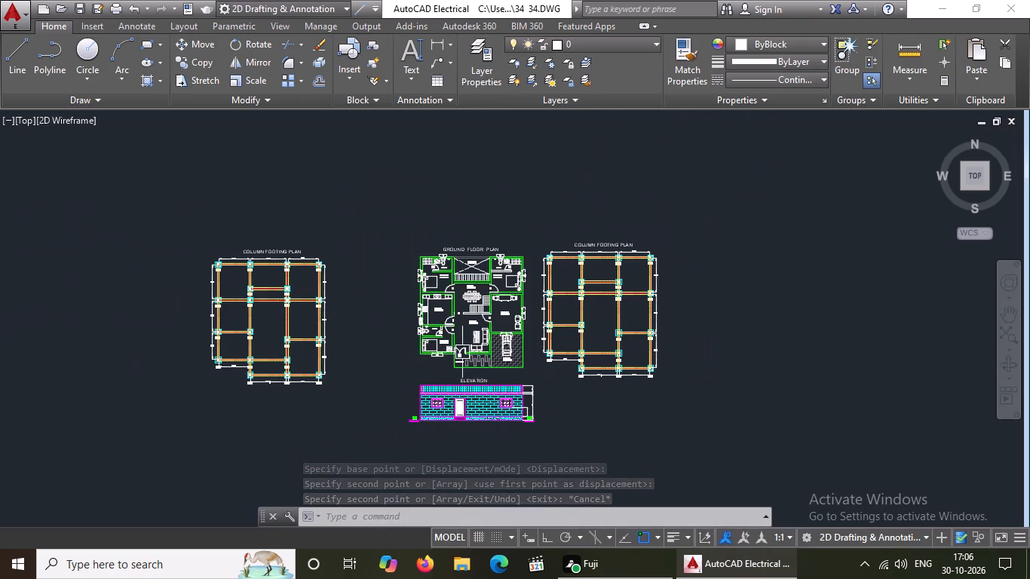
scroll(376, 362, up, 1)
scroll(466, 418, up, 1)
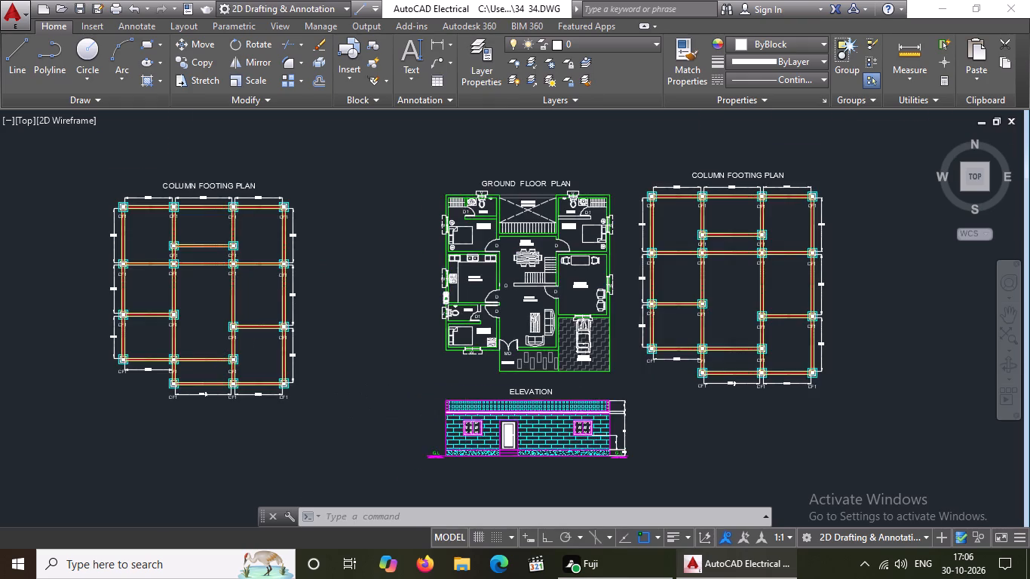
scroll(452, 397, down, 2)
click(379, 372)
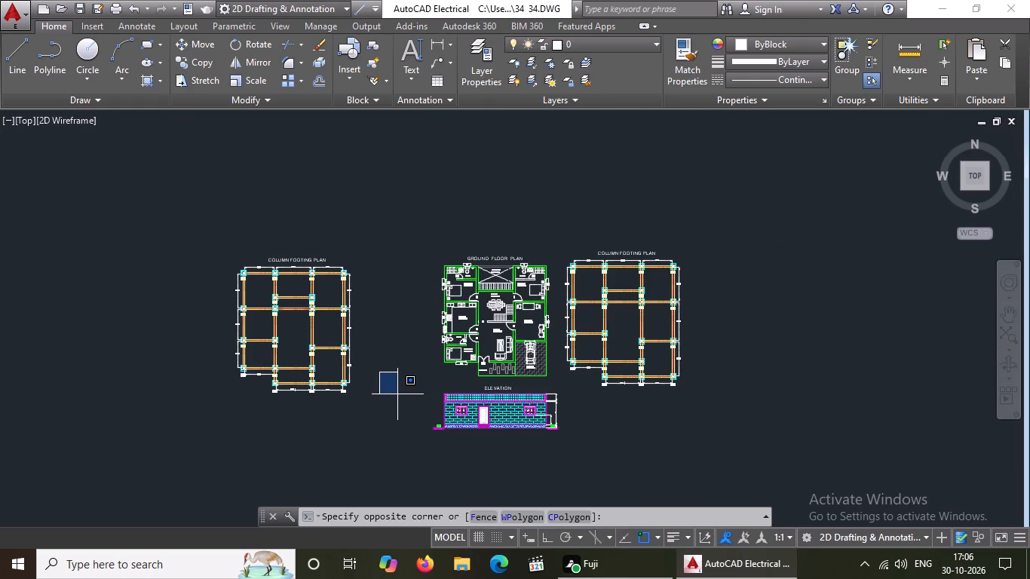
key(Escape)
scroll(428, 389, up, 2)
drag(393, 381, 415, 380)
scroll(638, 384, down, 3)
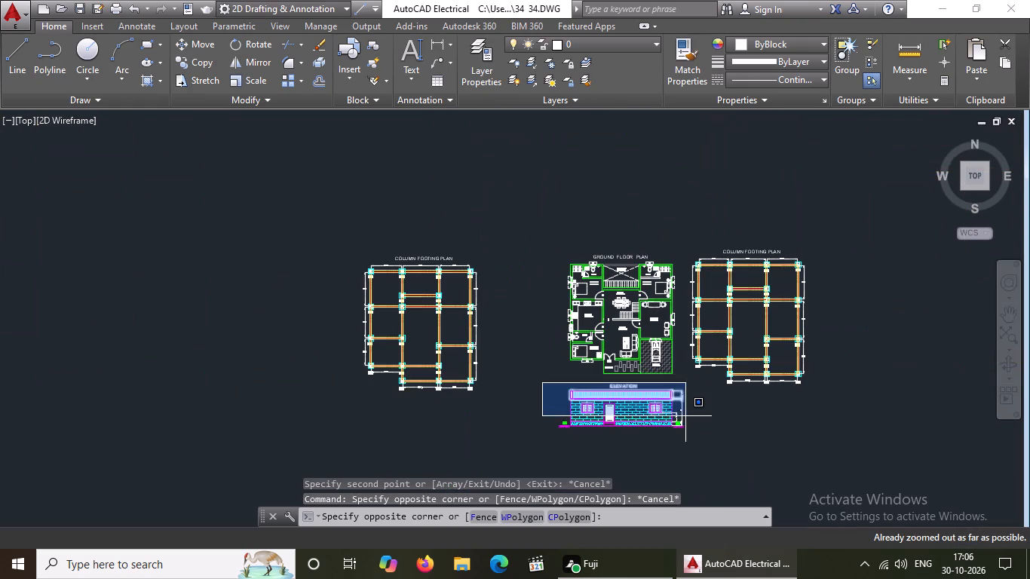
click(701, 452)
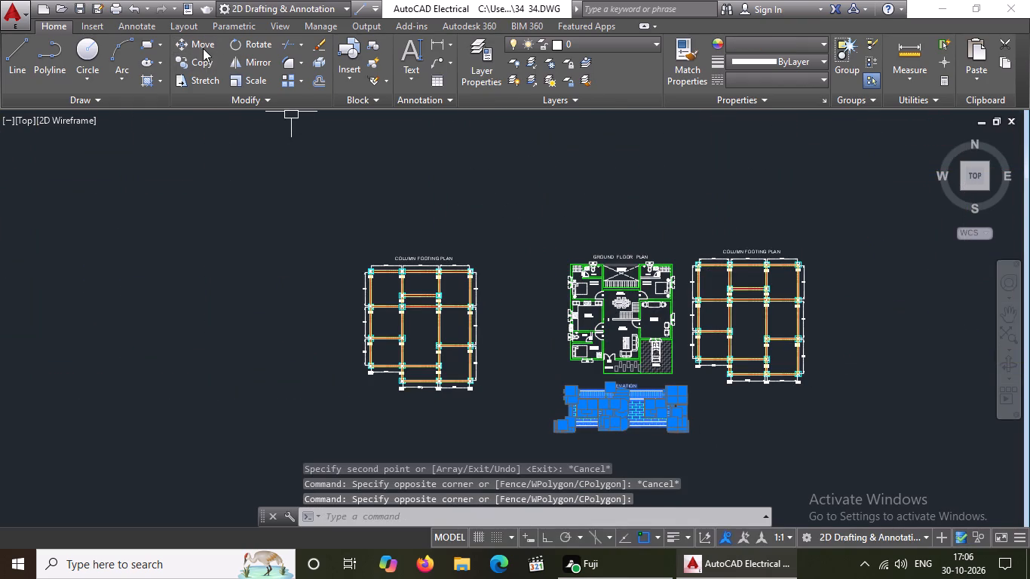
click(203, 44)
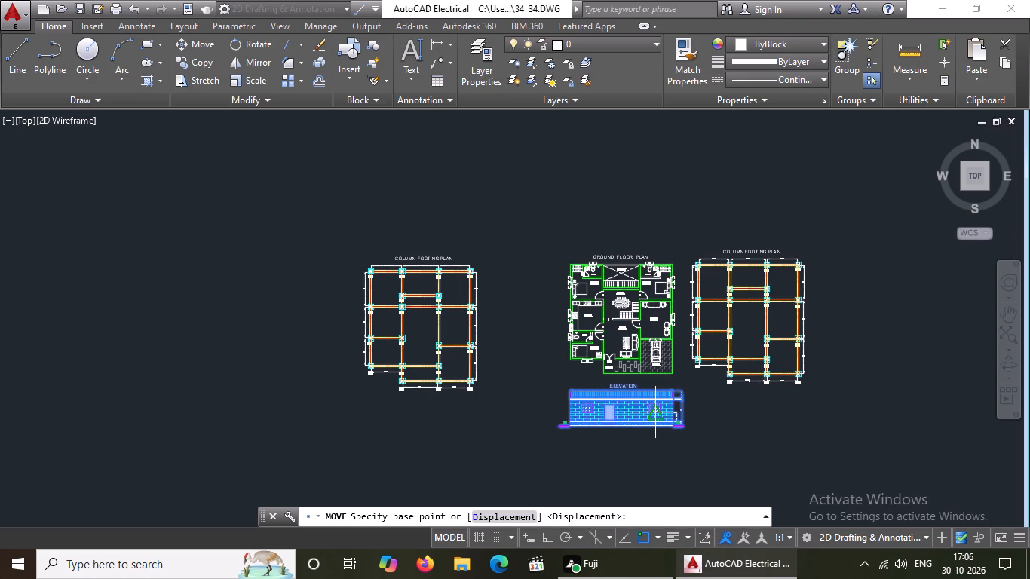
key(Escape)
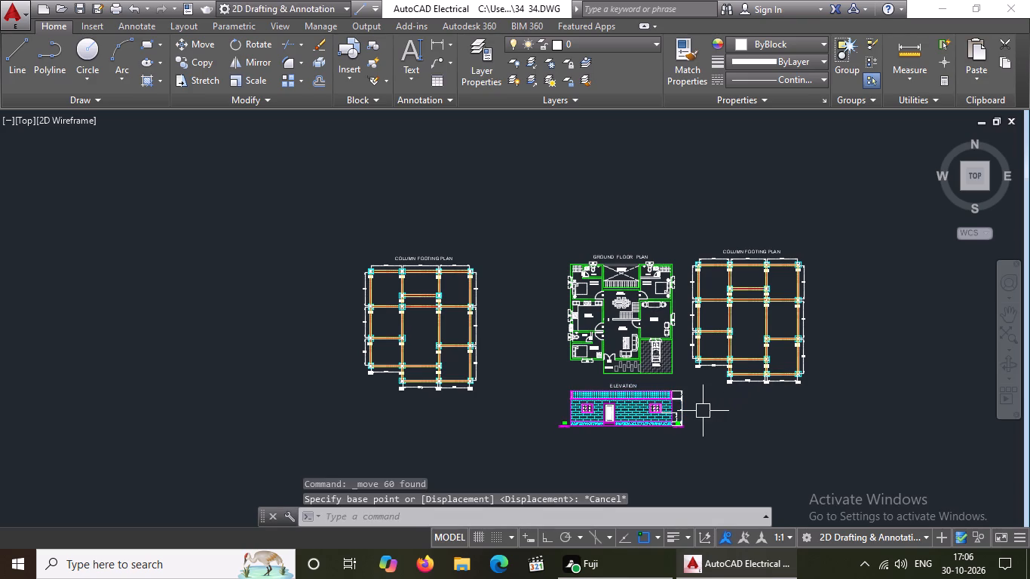
Move the COLUMN FOOTING PLAN title of the eastern footing plan from above the drawing to centred just below its bottom dimensions.
middle_drag(700, 409, 542, 401)
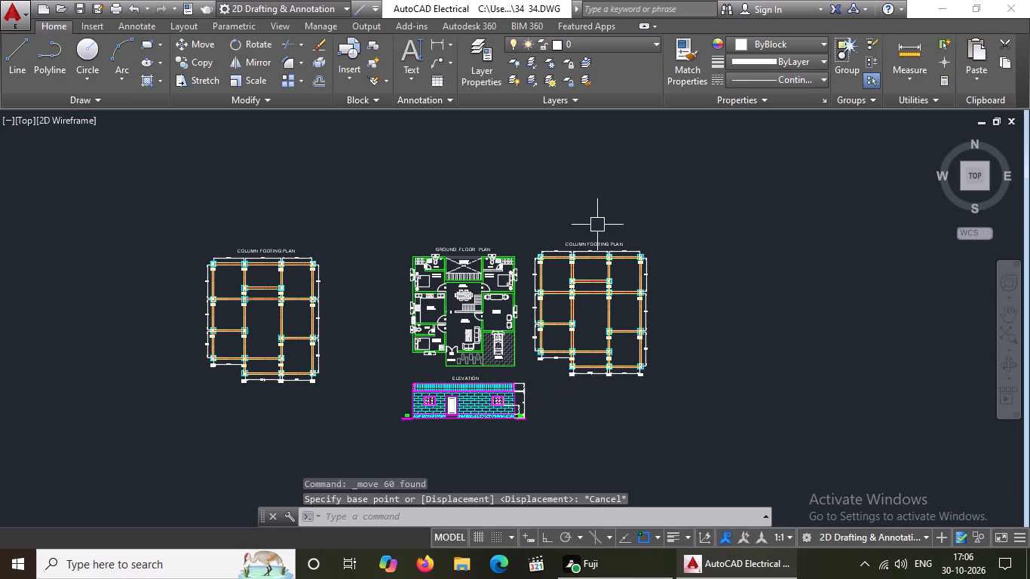
scroll(597, 226, up, 2)
click(581, 274)
click(202, 40)
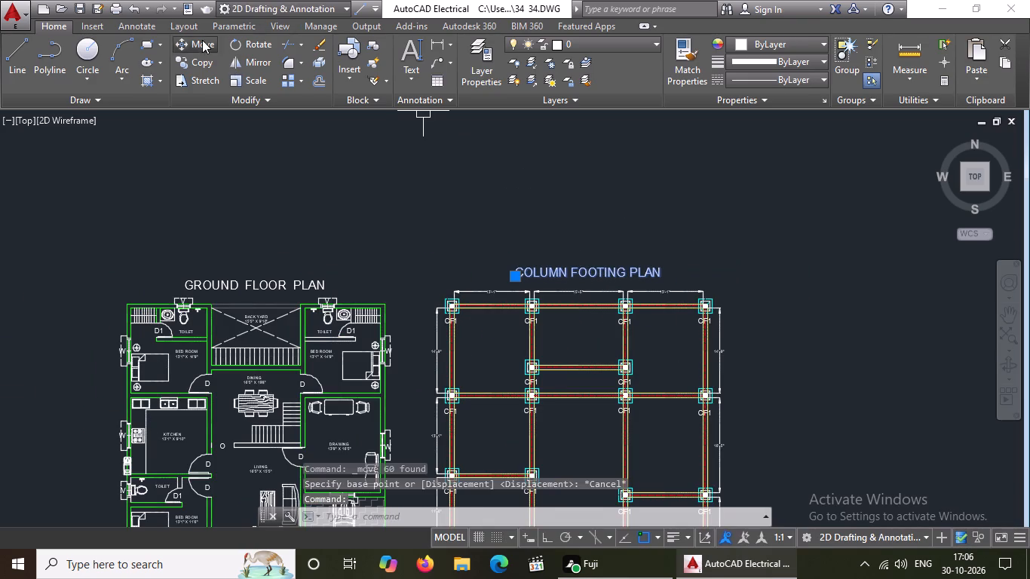
click(586, 272)
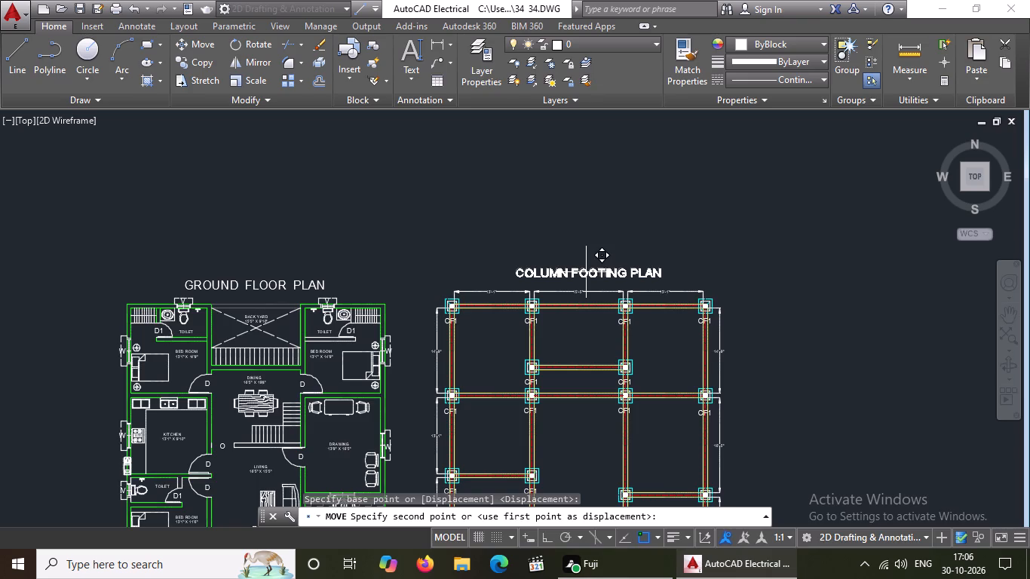
scroll(586, 272, down, 3)
scroll(584, 426, up, 3)
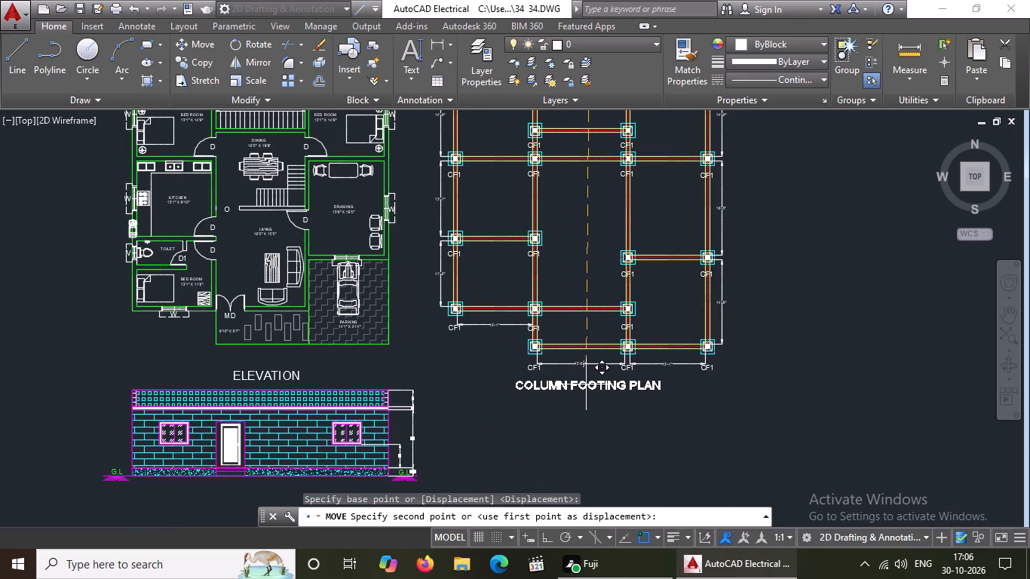
click(591, 384)
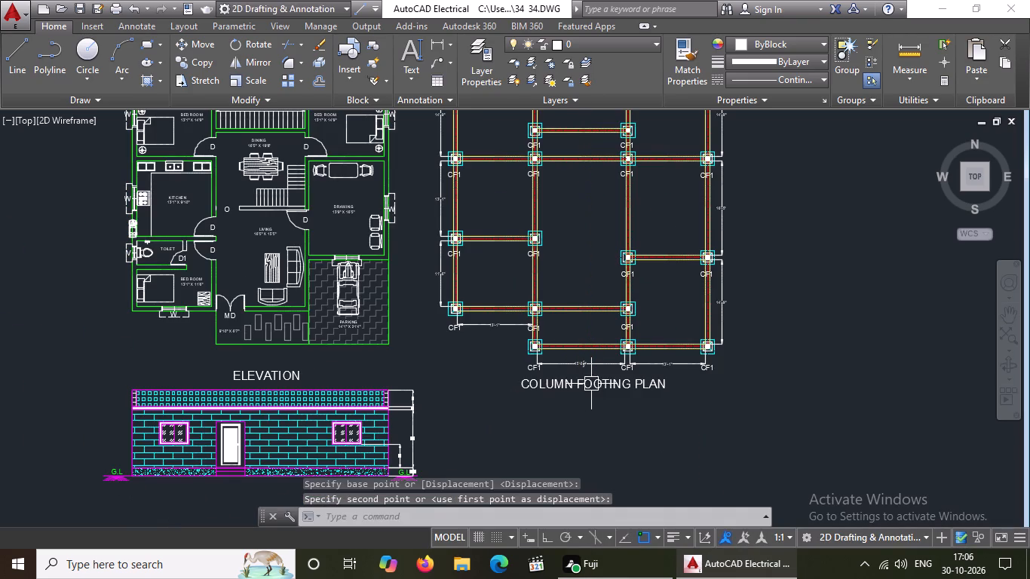
key(Escape)
scroll(620, 428, down, 2)
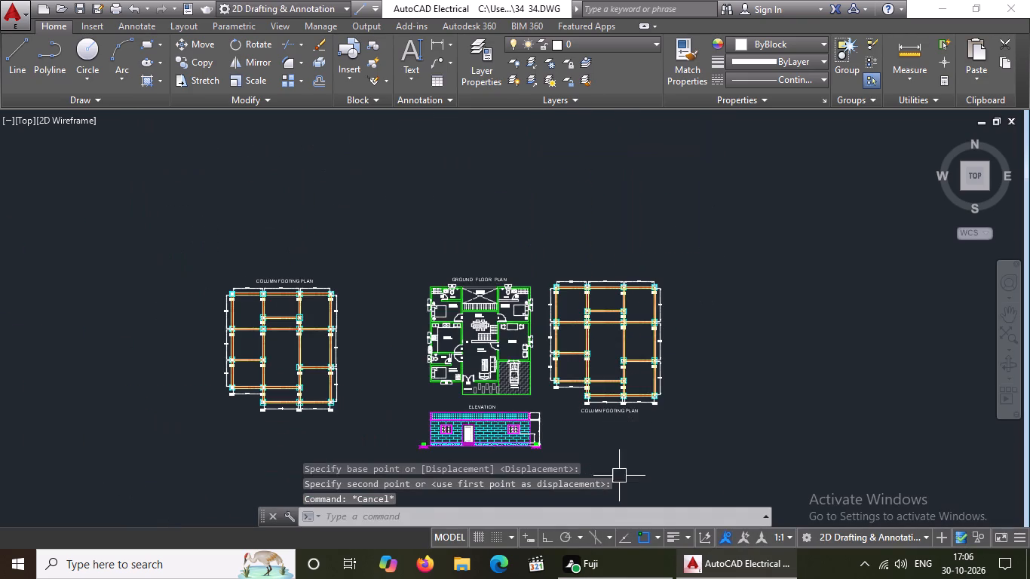